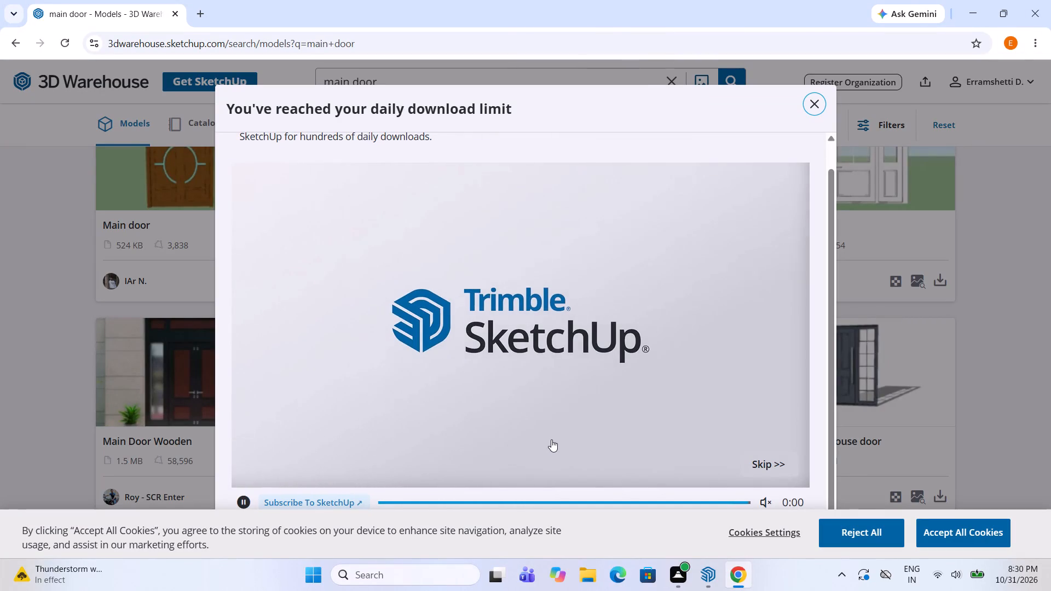
Dismiss the download limit notice and download the "Main Door Wooden" model as a SketchUp file.
{"action": "left_click", "coordinate": [811, 104]}
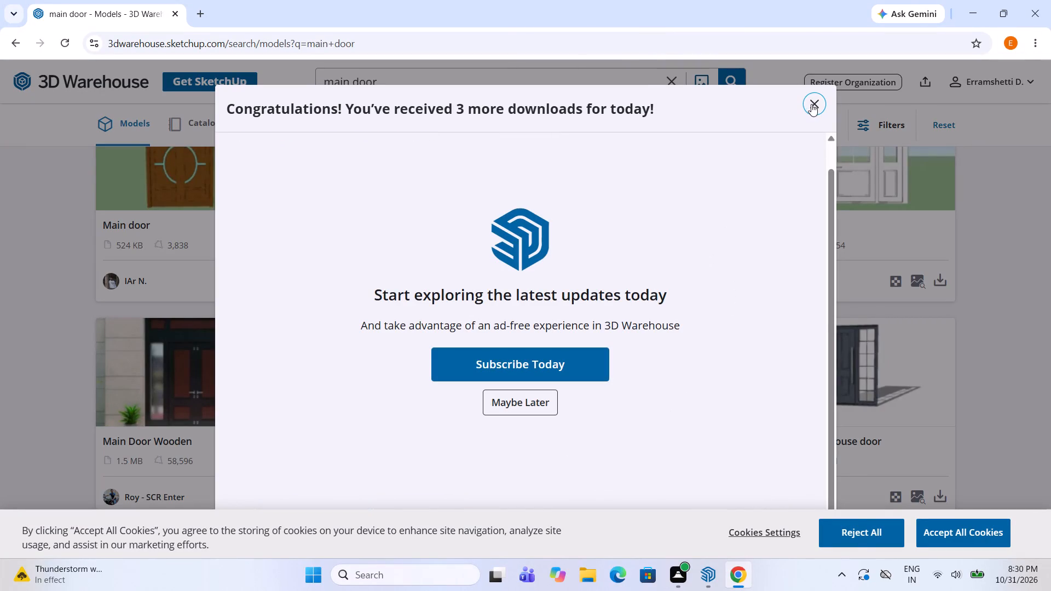
{"action": "left_click", "coordinate": [281, 499]}
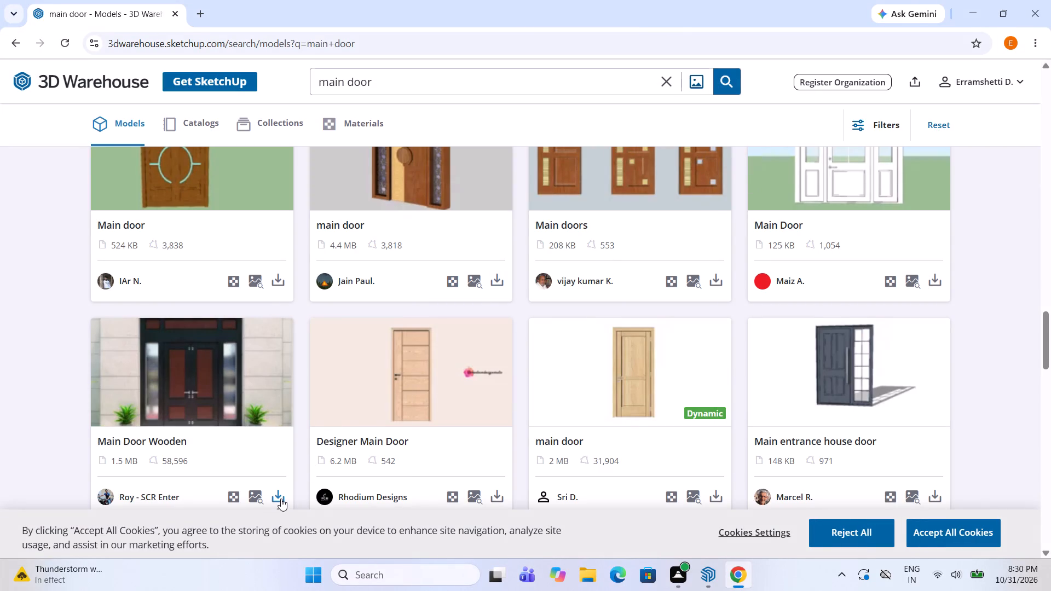
{"action": "left_click", "coordinate": [353, 390]}
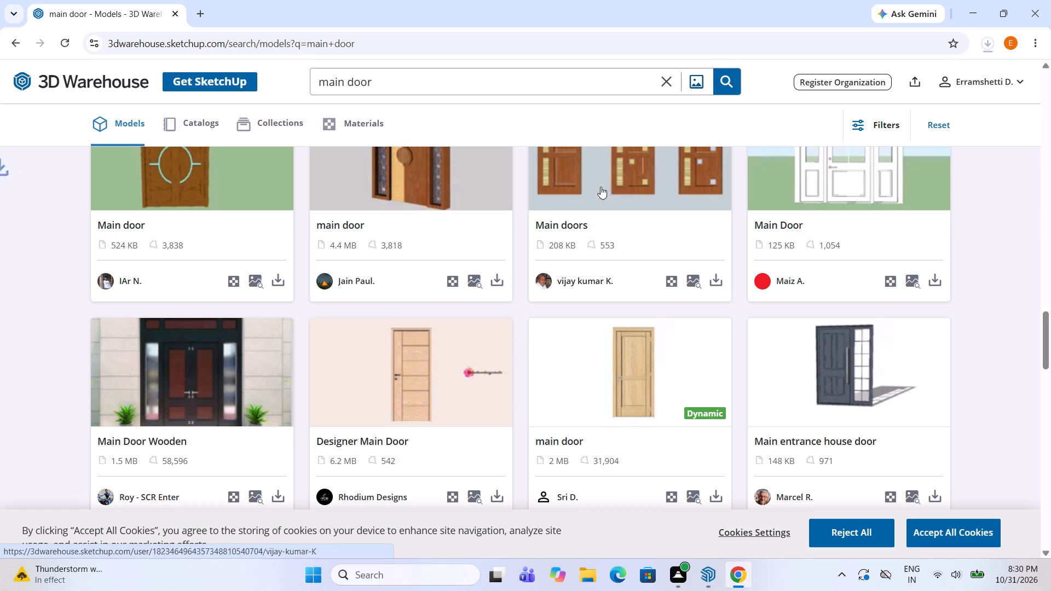
Search 3D Warehouse for "coffee table".
{"action": "left_click", "coordinate": [667, 78]}
{"action": "type", "text": "coffee table"}
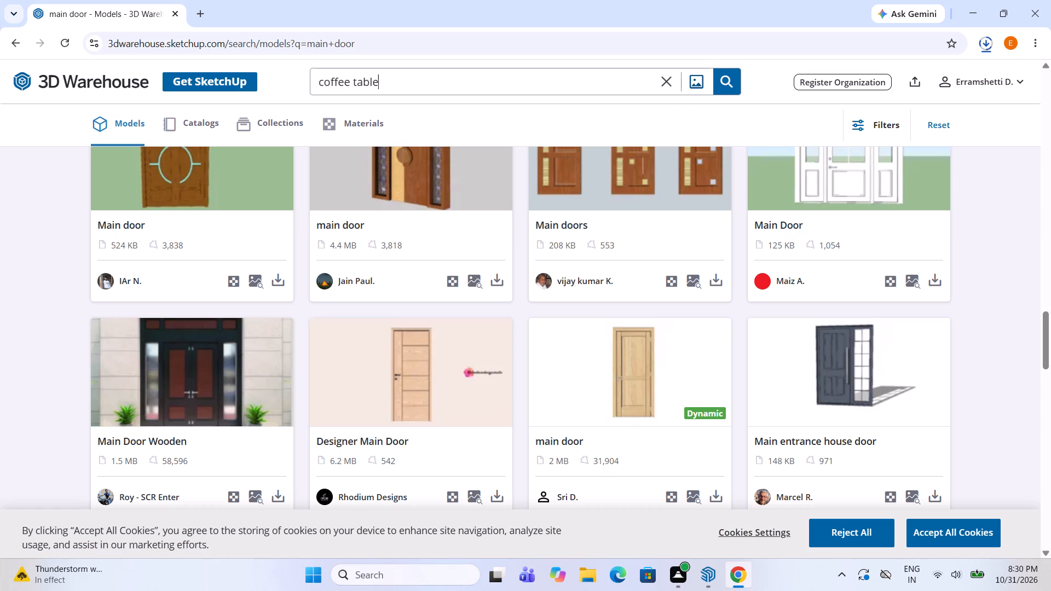
{"action": "key", "text": "Return"}
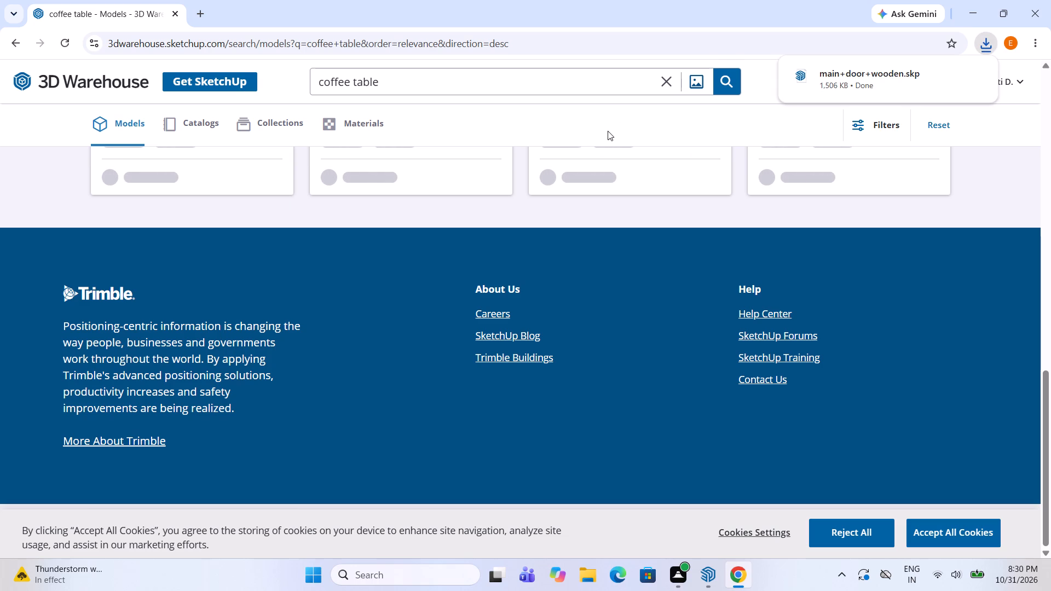
Browse the coffee table models for one that suits the house.
{"action": "scroll", "coordinate": [591, 159], "scroll_direction": "up", "scroll_amount": 3}
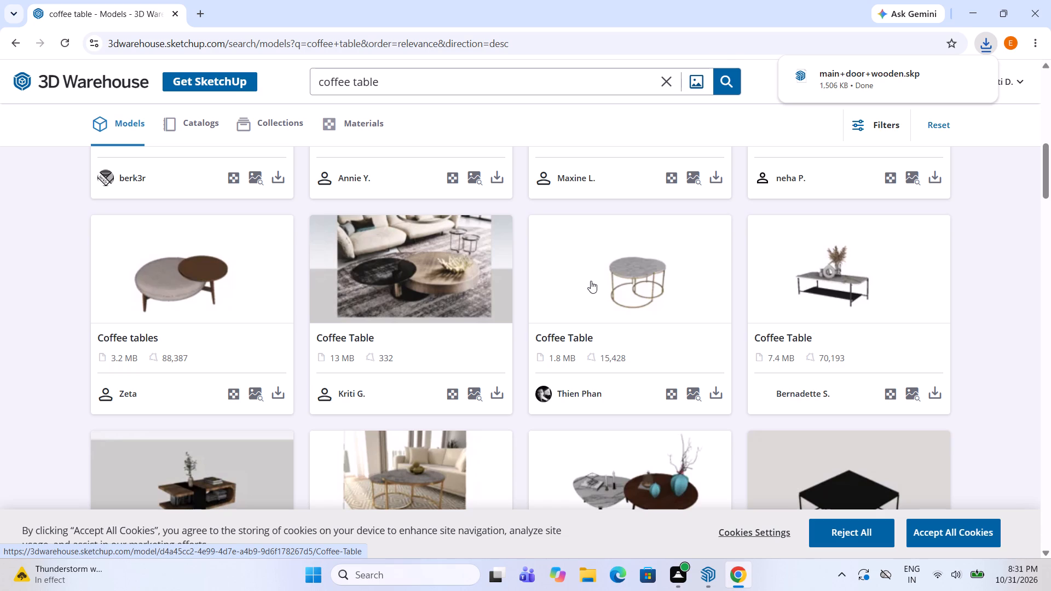
{"action": "scroll", "coordinate": [635, 307], "scroll_direction": "up", "scroll_amount": 2}
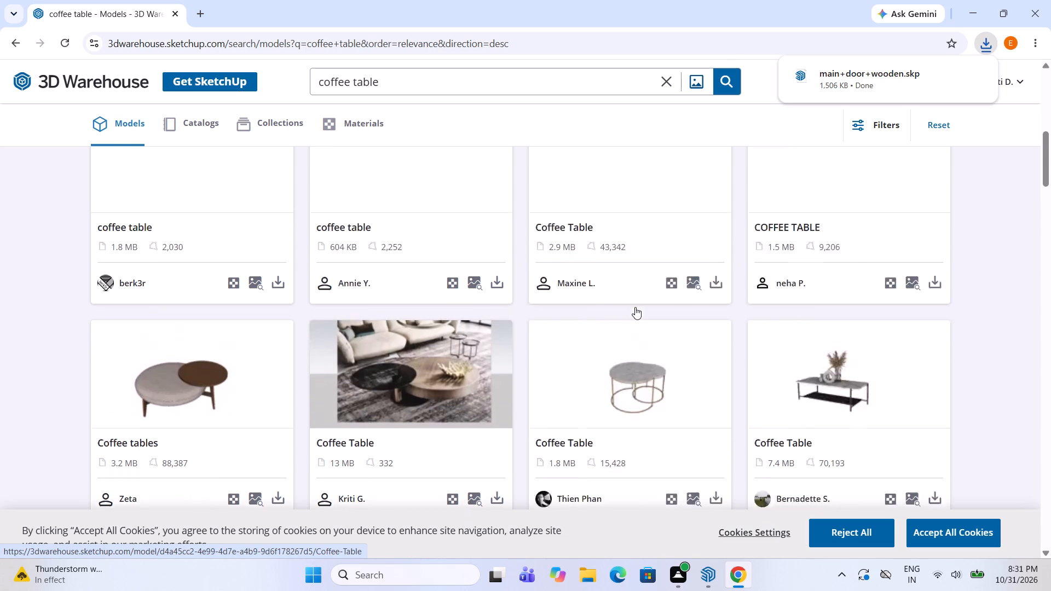
{"action": "scroll", "coordinate": [635, 307], "scroll_direction": "up", "scroll_amount": 5}
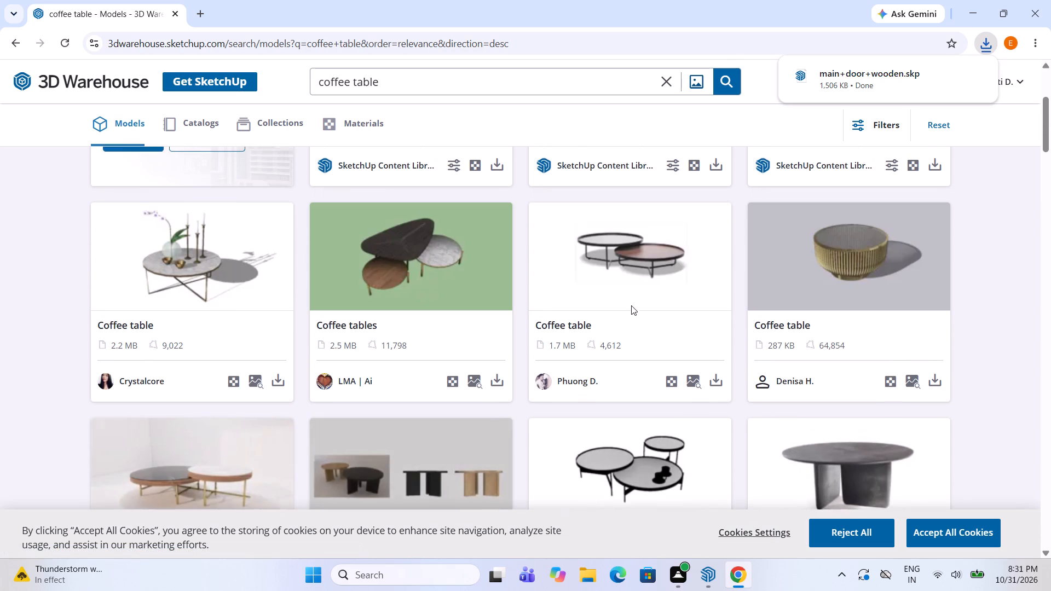
{"action": "scroll", "coordinate": [631, 305], "scroll_direction": "up", "scroll_amount": 3}
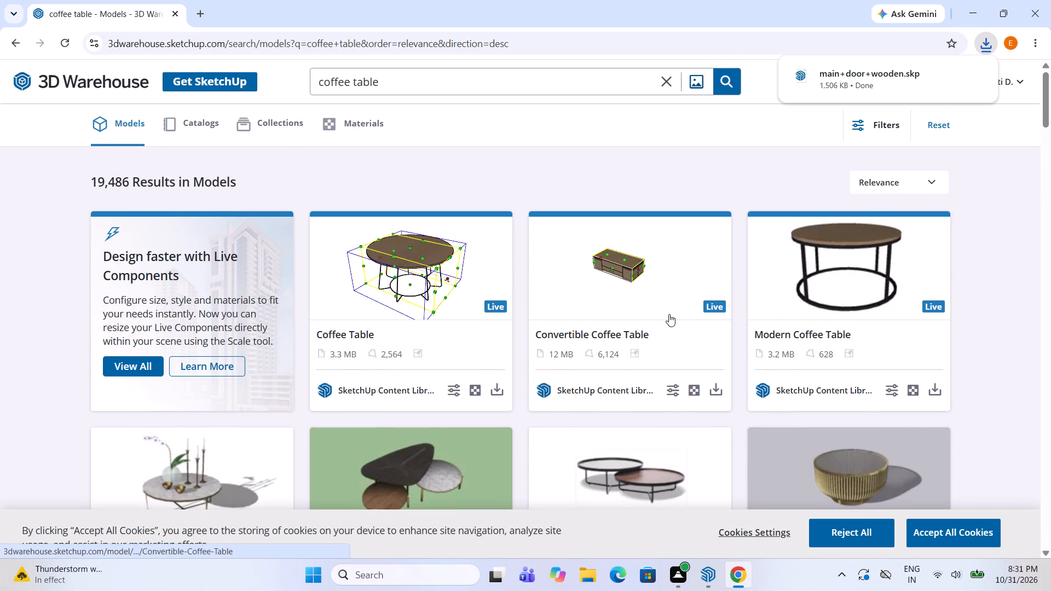
{"action": "scroll", "coordinate": [669, 314], "scroll_direction": "down", "scroll_amount": 6}
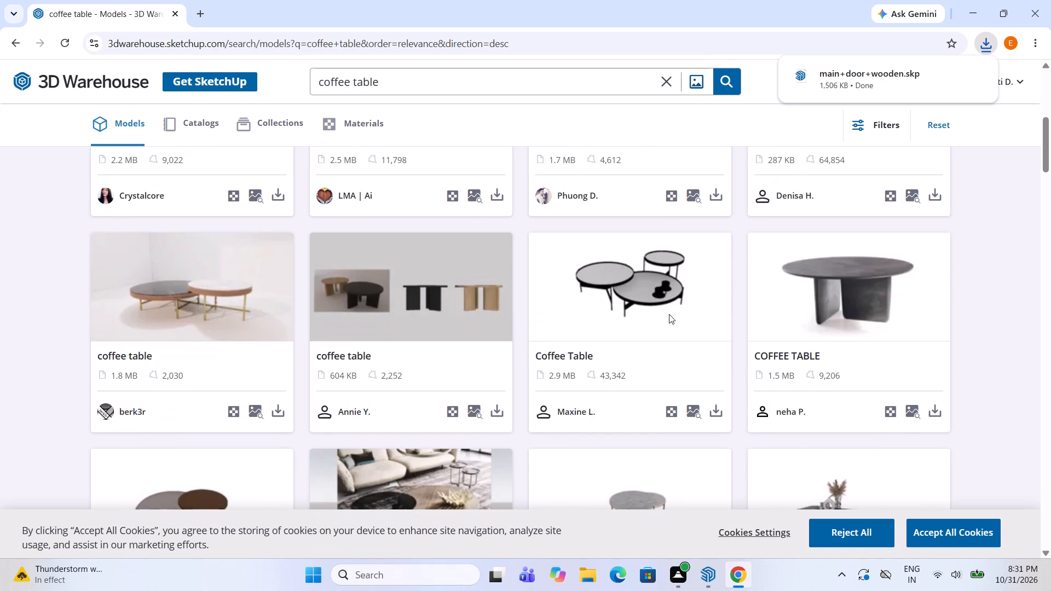
{"action": "scroll", "coordinate": [669, 314], "scroll_direction": "down", "scroll_amount": 3}
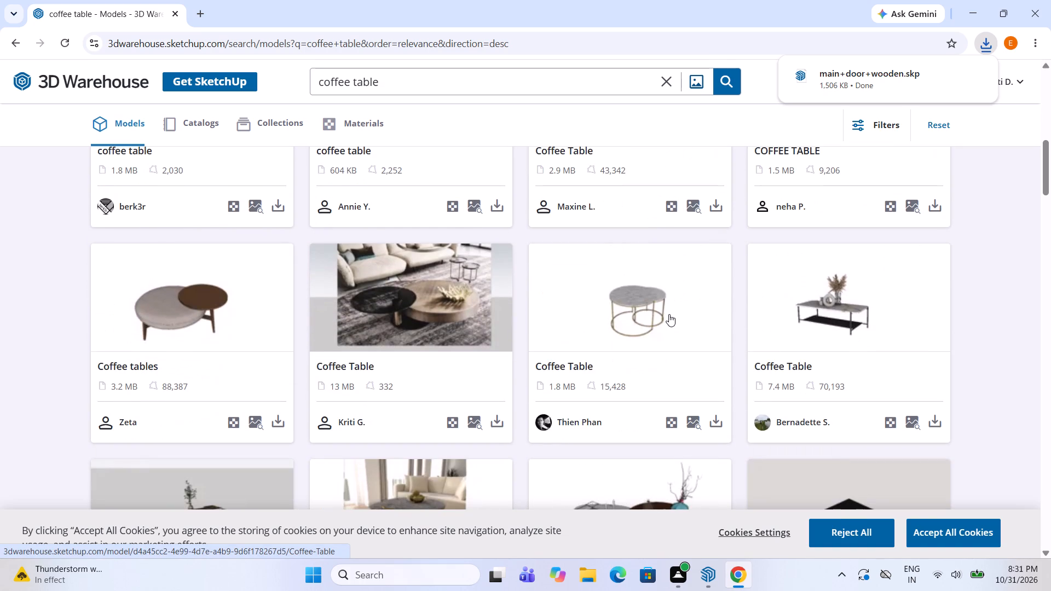
{"action": "scroll", "coordinate": [669, 314], "scroll_direction": "down", "scroll_amount": 4}
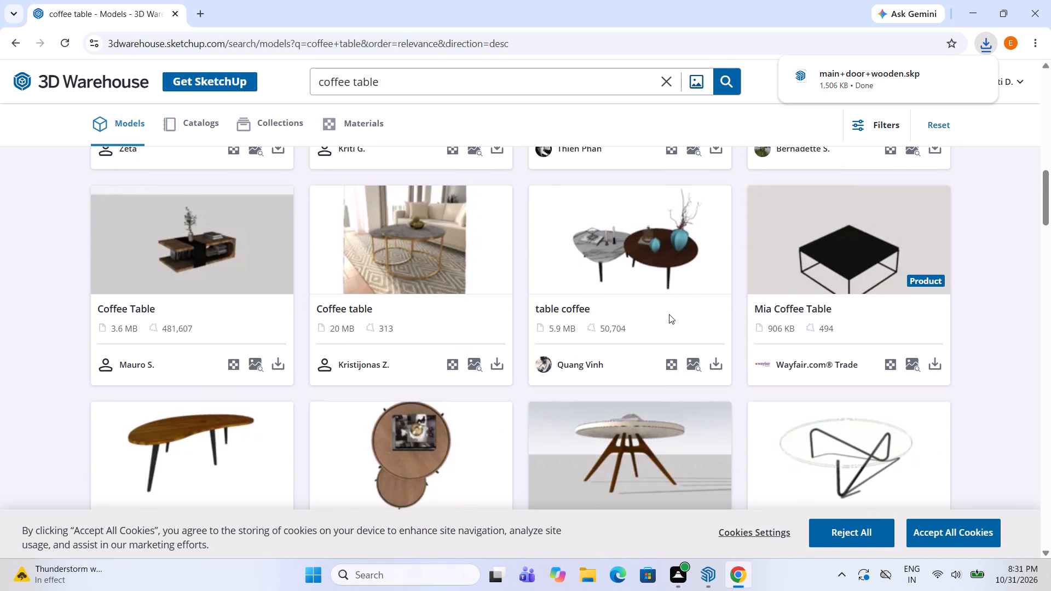
{"action": "scroll", "coordinate": [669, 314], "scroll_direction": "down", "scroll_amount": 4}
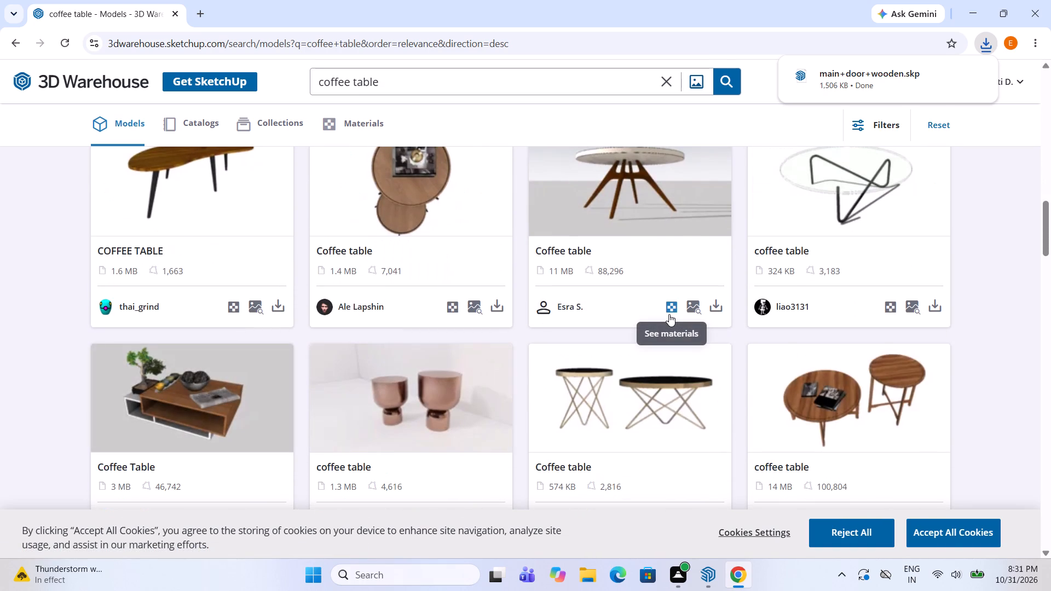
{"action": "scroll", "coordinate": [669, 314], "scroll_direction": "down", "scroll_amount": 4}
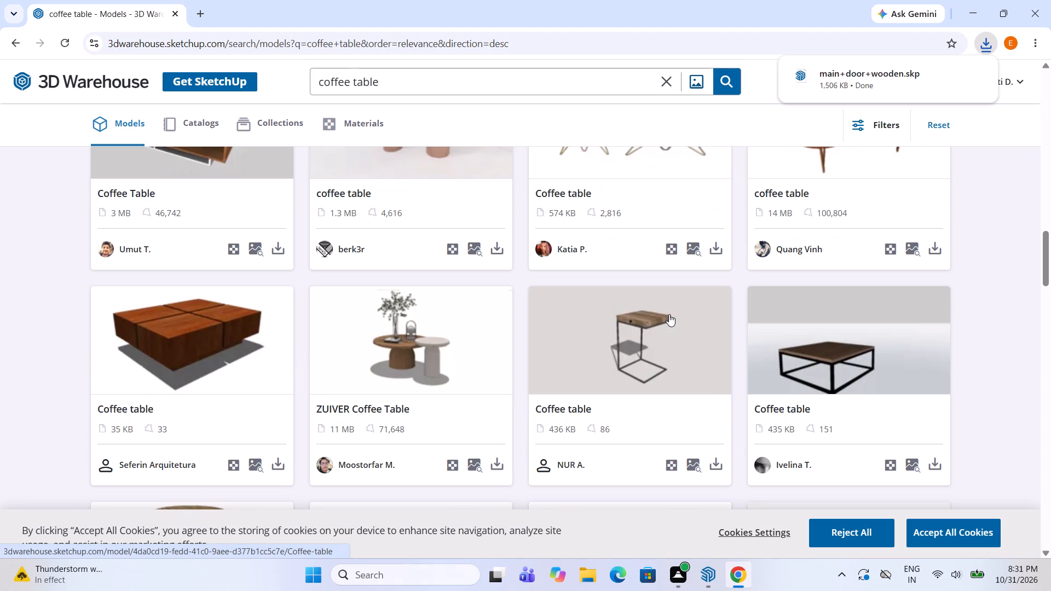
Download the "ZUIVER Coffee Table" model as a SketchUp file.
{"action": "left_click", "coordinate": [501, 465]}
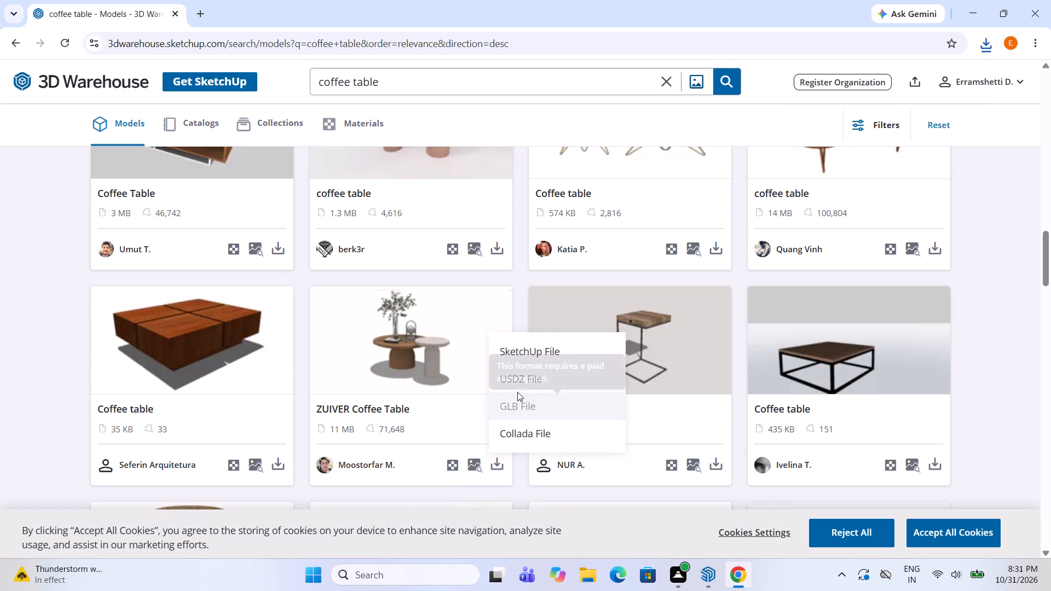
{"action": "left_click", "coordinate": [540, 347]}
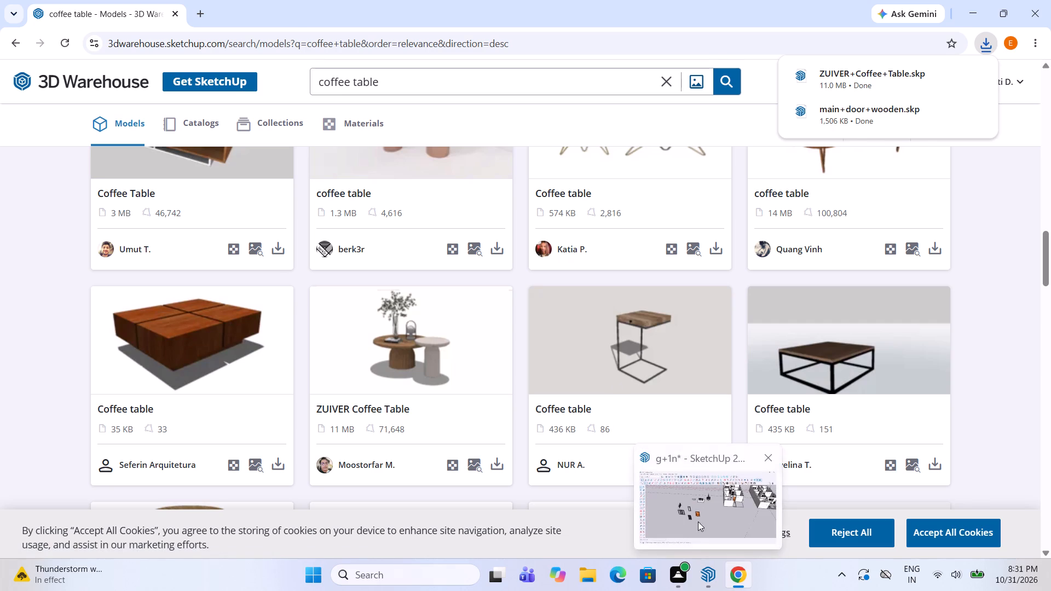
Switch to SketchUp, import main+door+wooden from Downloads, and place it on the open ground in front of the houses.
{"action": "left_click", "coordinate": [696, 515]}
{"action": "left_click", "coordinate": [9, 20]}
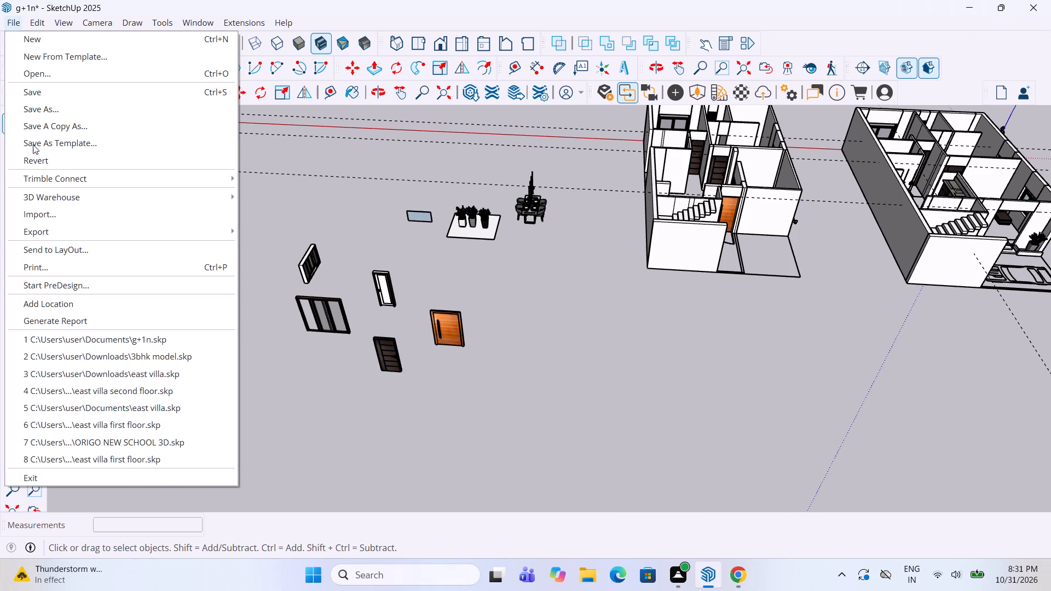
{"action": "left_click", "coordinate": [42, 213]}
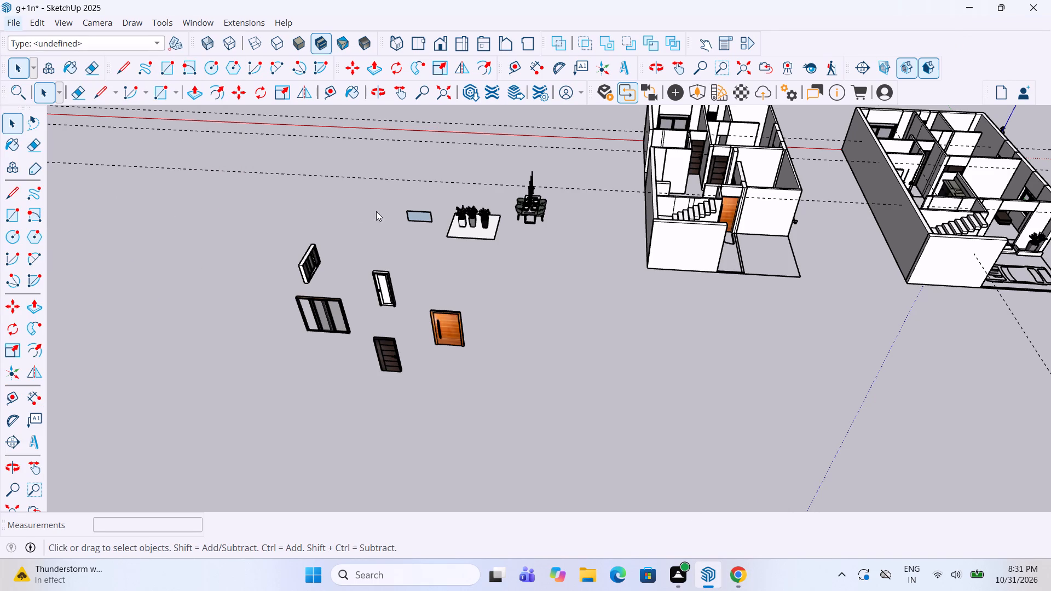
{"action": "left_click", "coordinate": [14, 20]}
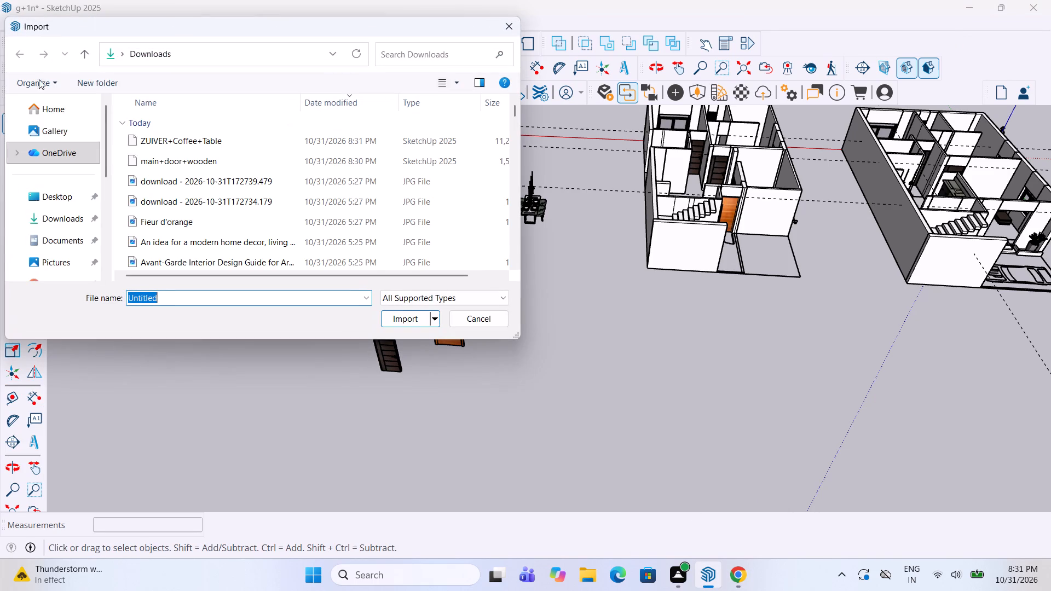
{"action": "left_click", "coordinate": [66, 219]}
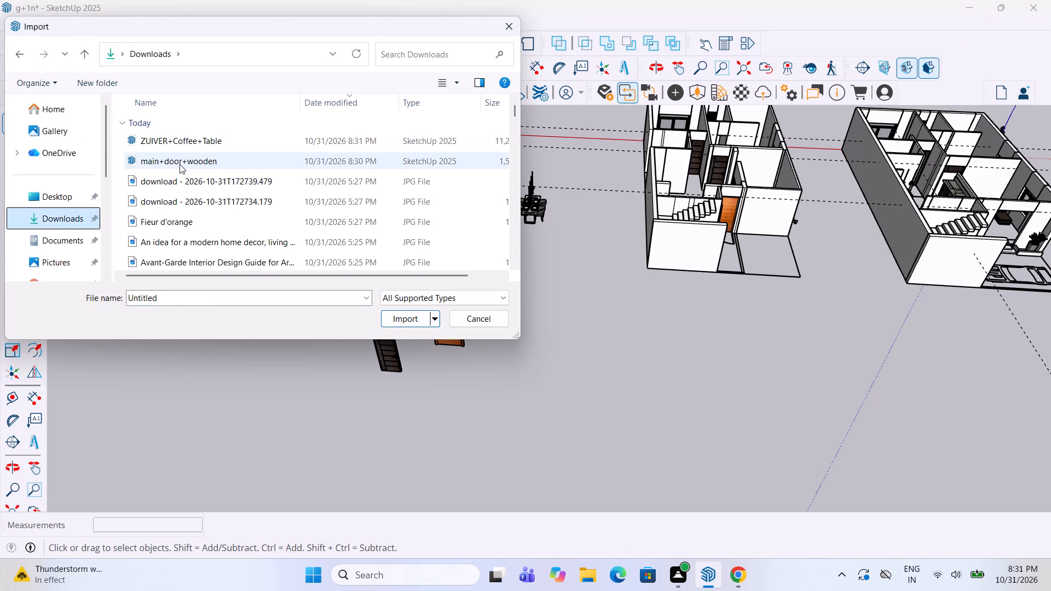
{"action": "left_click", "coordinate": [180, 164]}
{"action": "left_click", "coordinate": [407, 314]}
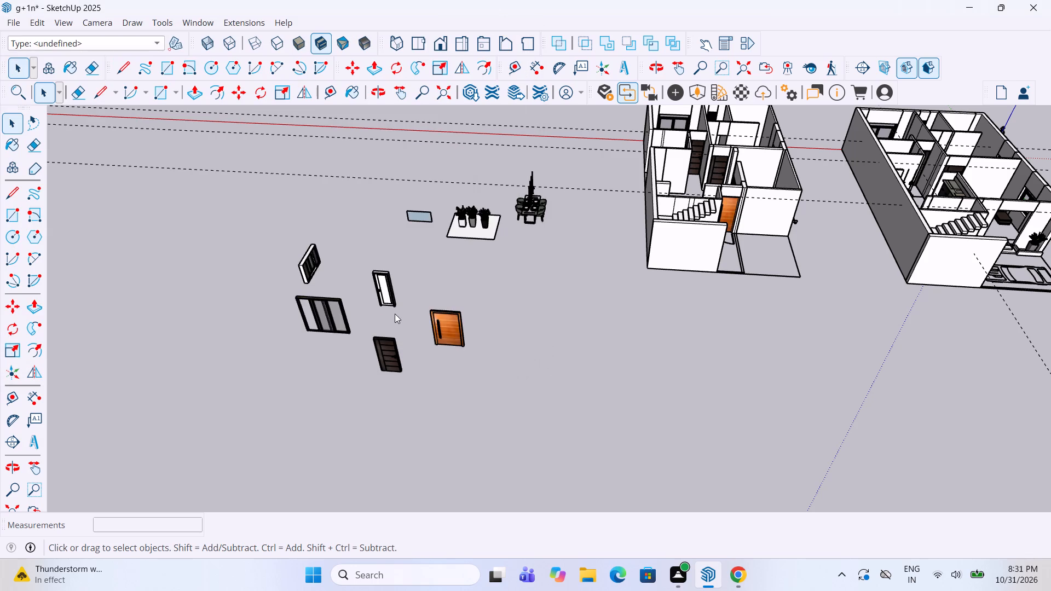
{"action": "scroll", "coordinate": [389, 309], "scroll_direction": "down", "scroll_amount": 11}
{"action": "scroll", "coordinate": [636, 376], "scroll_direction": "up", "scroll_amount": 7}
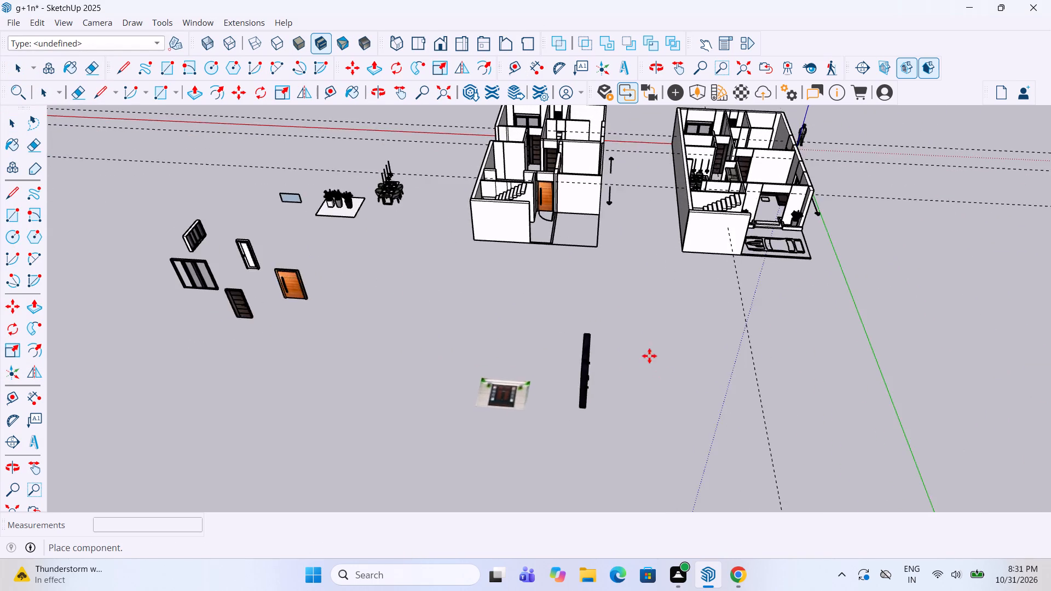
{"action": "scroll", "coordinate": [649, 356], "scroll_direction": "up", "scroll_amount": 3}
{"action": "left_click", "coordinate": [608, 291]}
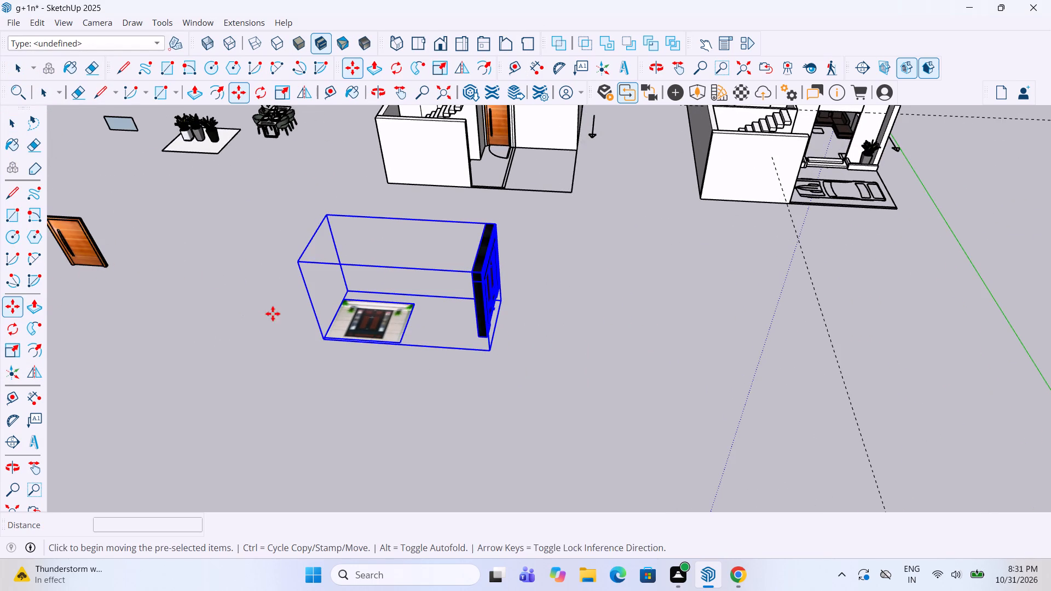
Explode the imported door component and delete the flat reference picture lying beside the door.
{"action": "right_click", "coordinate": [363, 313]}
{"action": "left_click", "coordinate": [398, 108]}
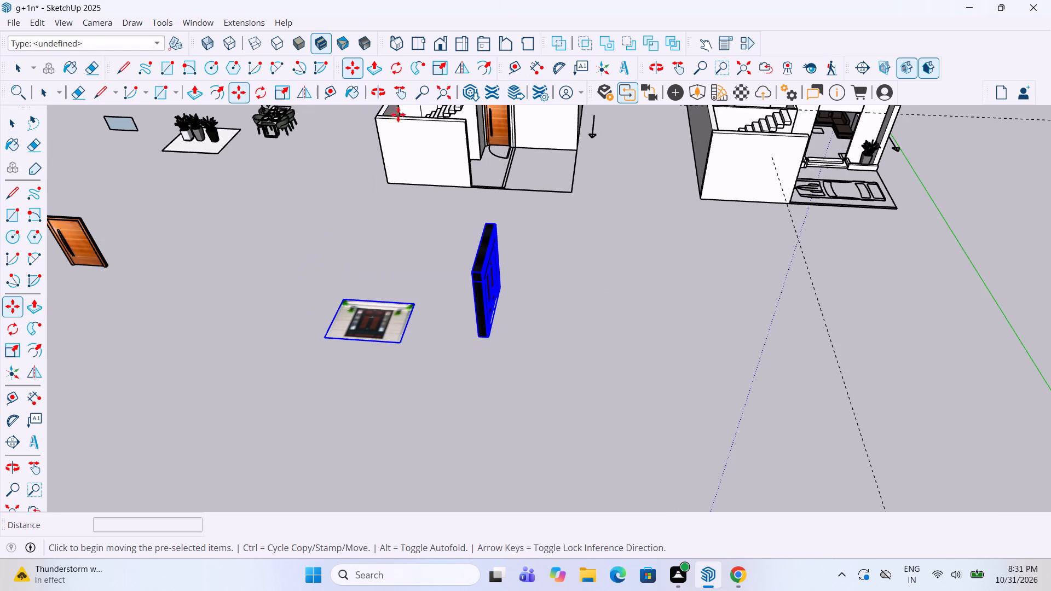
{"action": "left_click", "coordinate": [382, 319]}
{"action": "key", "text": "space"}
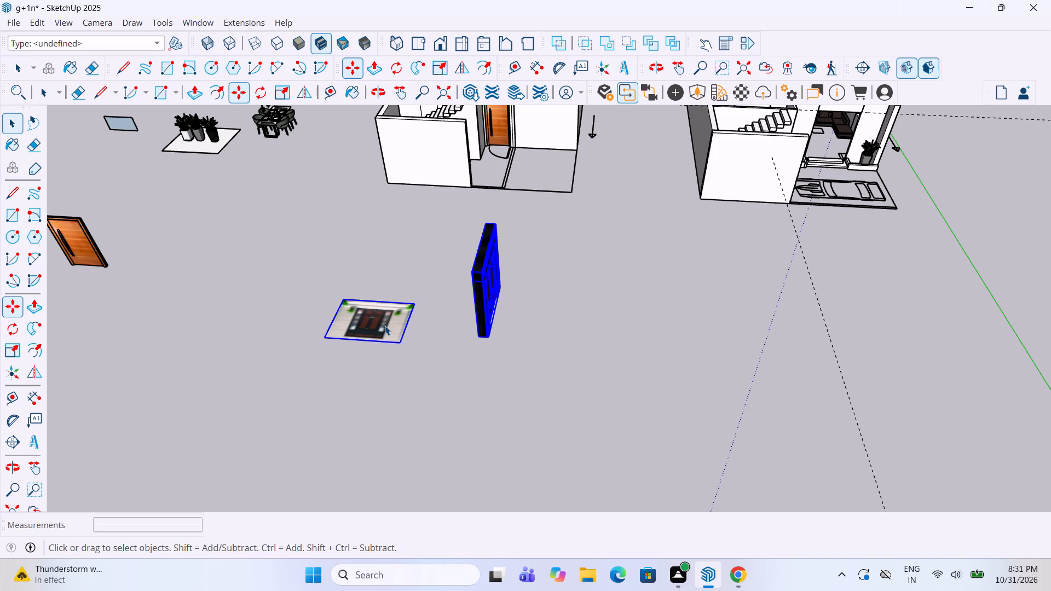
{"action": "left_click", "coordinate": [379, 328]}
{"action": "key", "text": "Delete"}
Rotate the wooden main door about the vertical axis by roughly a quarter turn so it lines up with the entrance wall.
{"action": "left_click", "coordinate": [475, 279]}
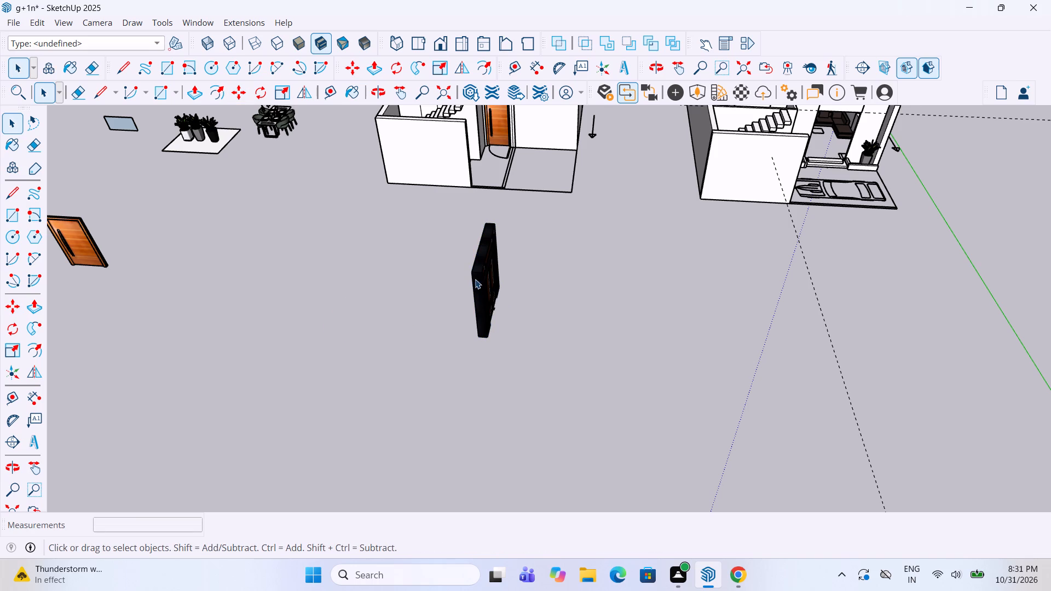
{"action": "scroll", "coordinate": [513, 275], "scroll_direction": "up", "scroll_amount": 3}
{"action": "middle_click_drag", "start_coordinate": [501, 270], "coordinate": [464, 269]}
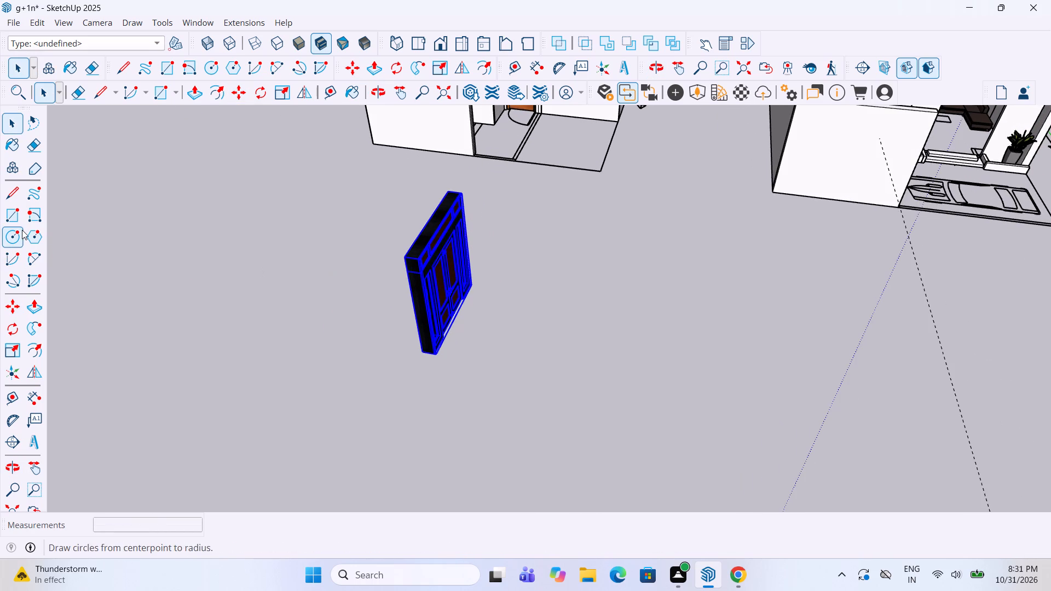
{"action": "left_click", "coordinate": [10, 304]}
{"action": "left_click", "coordinate": [6, 325]}
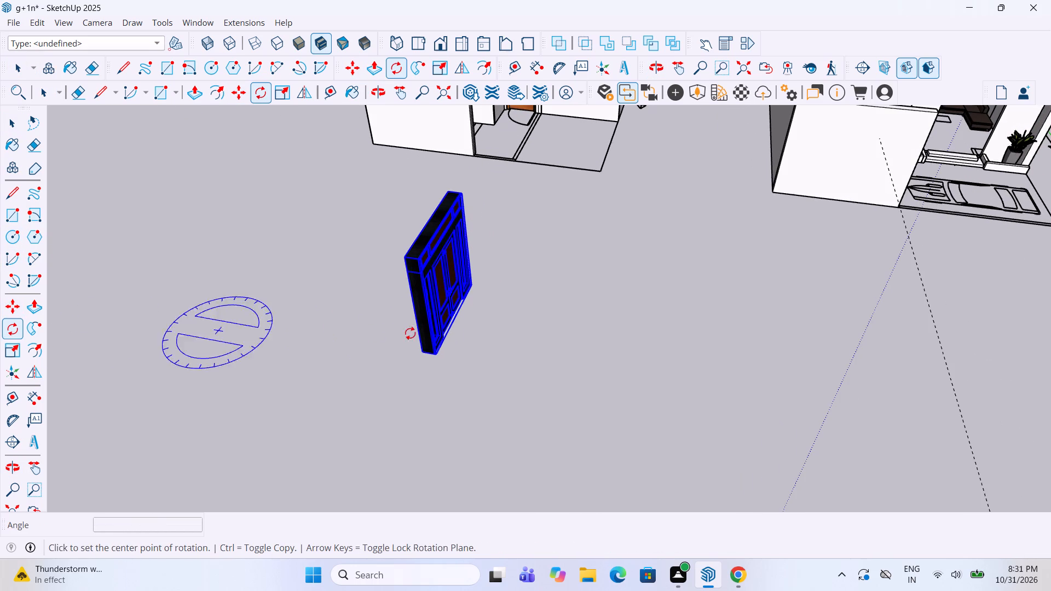
{"action": "left_click", "coordinate": [510, 344]}
{"action": "left_click", "coordinate": [546, 350]}
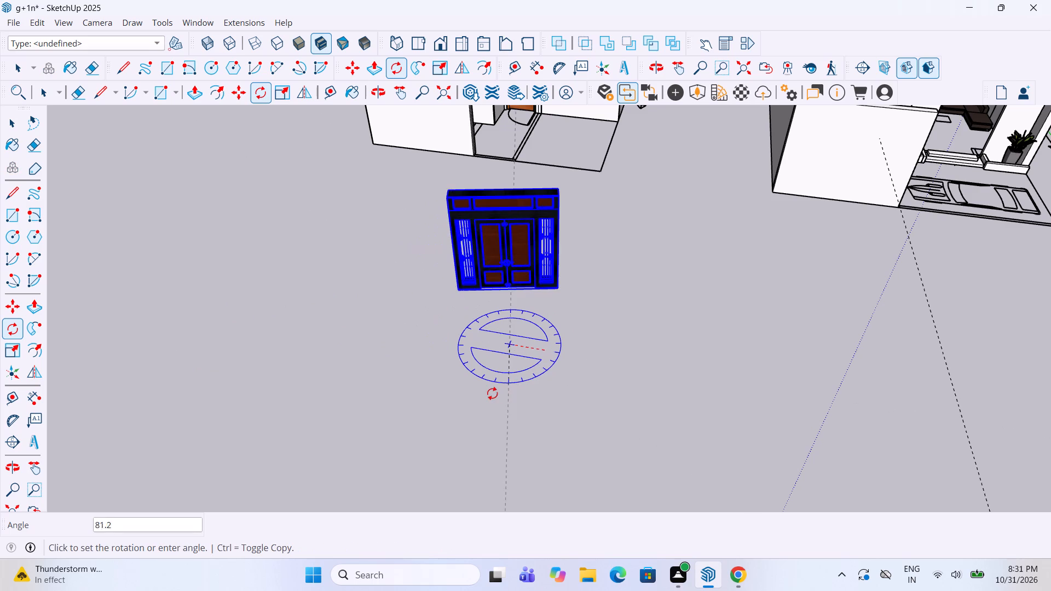
{"action": "left_click", "coordinate": [485, 411]}
Move the main door by its bottom corner into the furnished house's entrance doorway, snapping it to the opening's corner above the steps.
{"action": "key", "text": "m"}
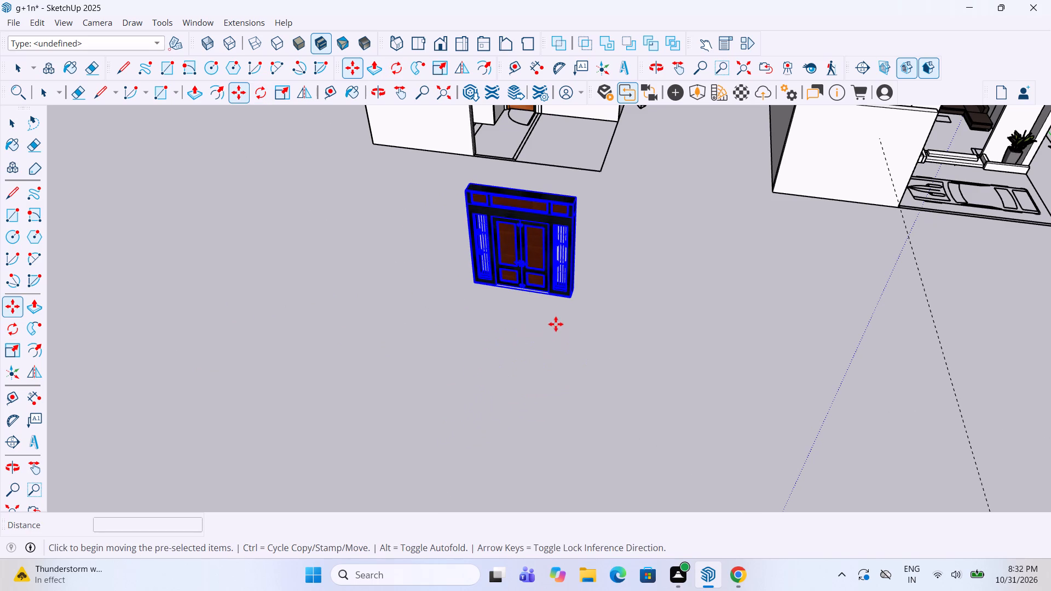
{"action": "left_click", "coordinate": [567, 296]}
{"action": "scroll", "coordinate": [470, 350], "scroll_direction": "down", "scroll_amount": 12}
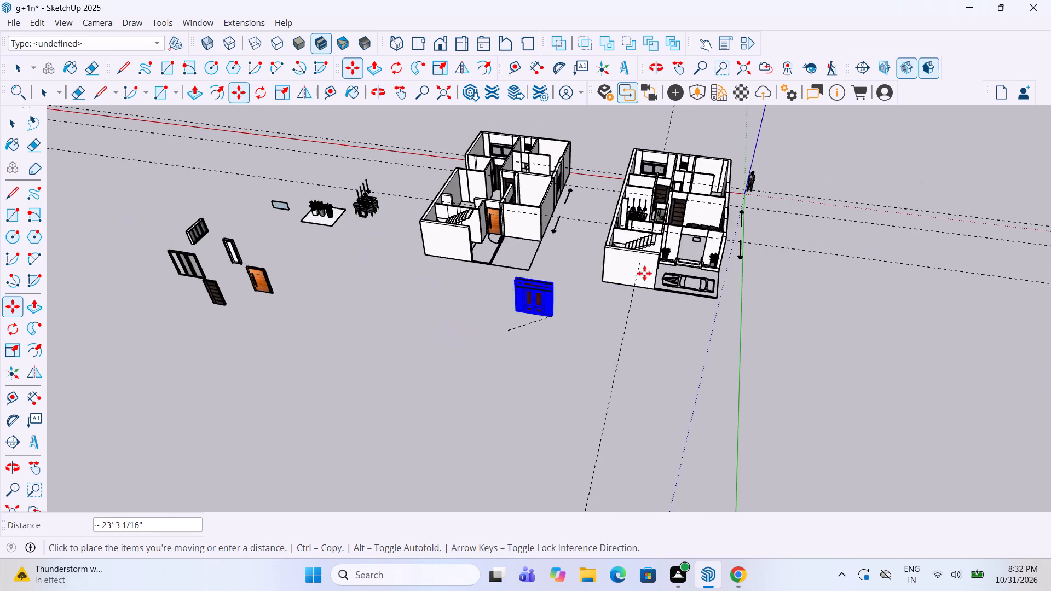
{"action": "scroll", "coordinate": [731, 219], "scroll_direction": "up", "scroll_amount": 12}
{"action": "scroll", "coordinate": [688, 264], "scroll_direction": "up", "scroll_amount": 12}
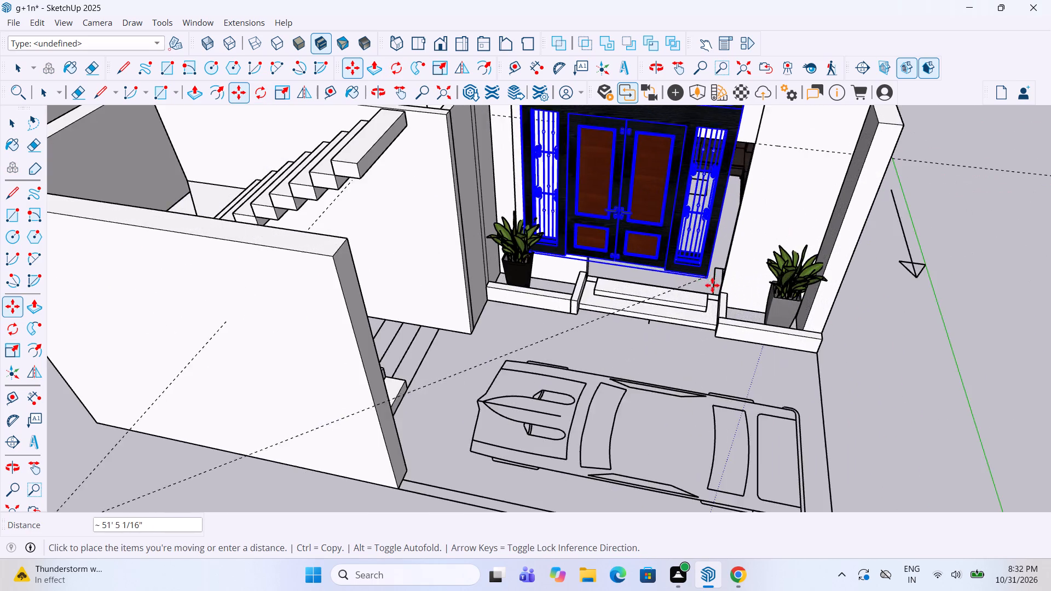
{"action": "scroll", "coordinate": [713, 289], "scroll_direction": "up", "scroll_amount": 4}
{"action": "middle_click_drag", "start_coordinate": [730, 333], "coordinate": [766, 422]}
{"action": "middle_click", "coordinate": [766, 422]}
{"action": "scroll", "coordinate": [718, 273], "scroll_direction": "up", "scroll_amount": 9}
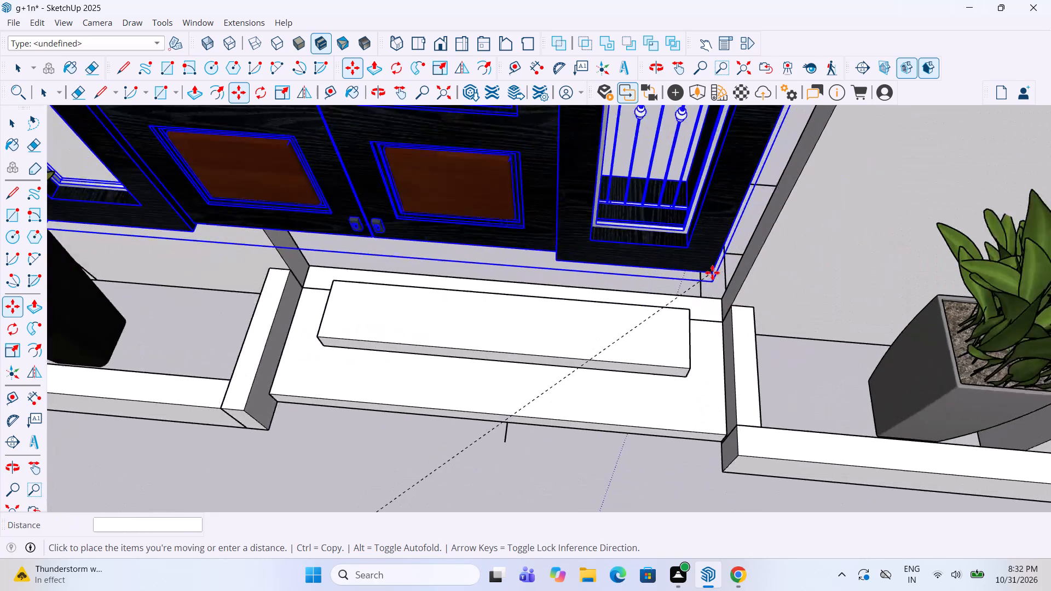
{"action": "scroll", "coordinate": [712, 273], "scroll_direction": "up", "scroll_amount": 2}
{"action": "left_click", "coordinate": [708, 281]}
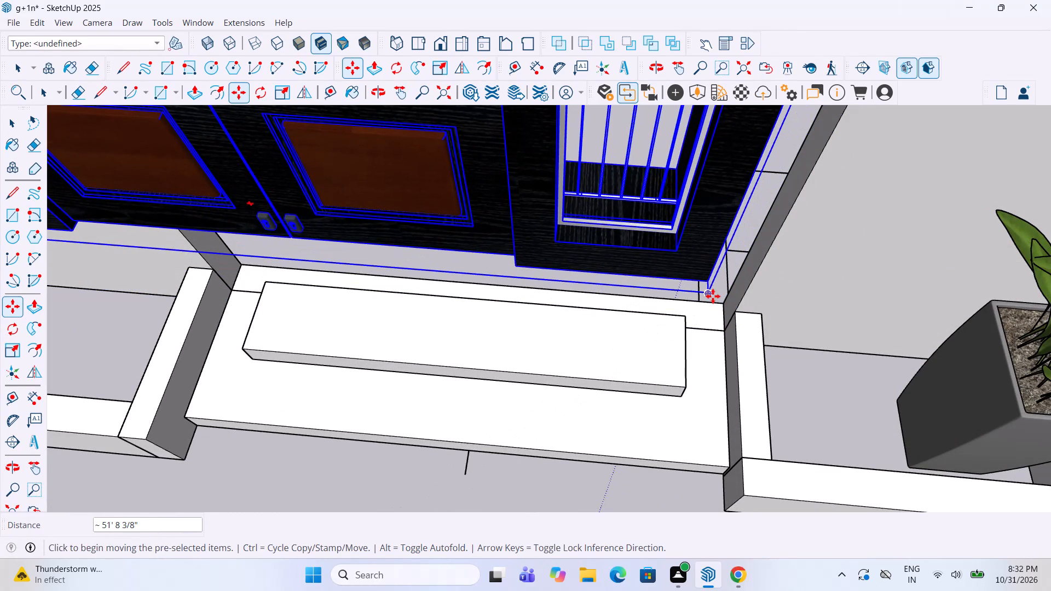
{"action": "left_click", "coordinate": [709, 293]}
{"action": "left_click", "coordinate": [726, 329]}
{"action": "scroll", "coordinate": [627, 335], "scroll_direction": "down", "scroll_amount": 3}
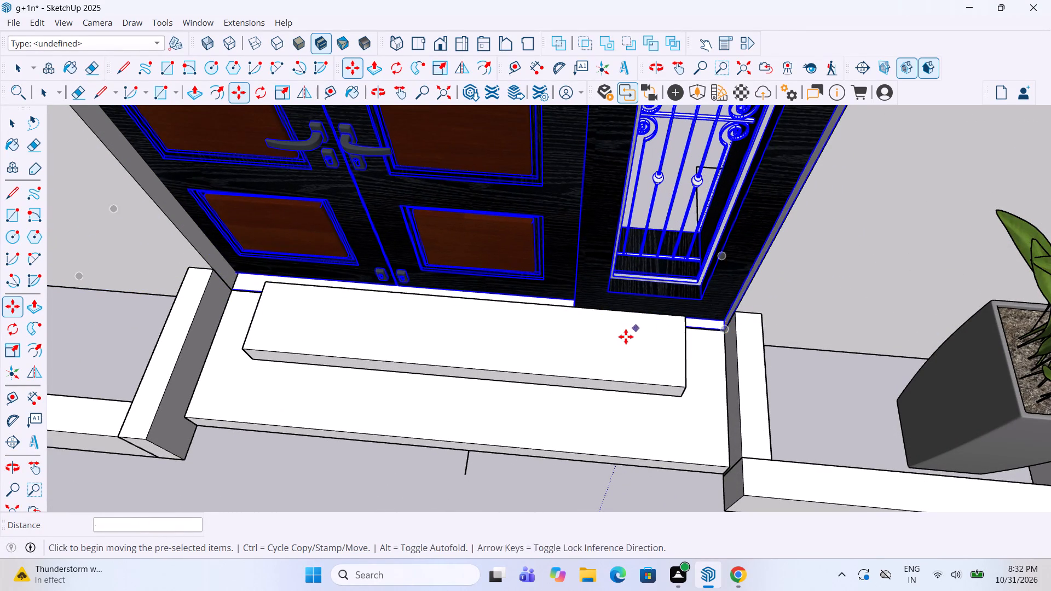
Scale the main door's width by about 0.75 so it fits between the sides of the entrance opening.
{"action": "scroll", "coordinate": [626, 337], "scroll_direction": "down", "scroll_amount": 9}
{"action": "scroll", "coordinate": [511, 292], "scroll_direction": "down", "scroll_amount": 4}
{"action": "middle_click_drag", "start_coordinate": [554, 299], "coordinate": [550, 283]}
{"action": "scroll", "coordinate": [510, 275], "scroll_direction": "up", "scroll_amount": 3}
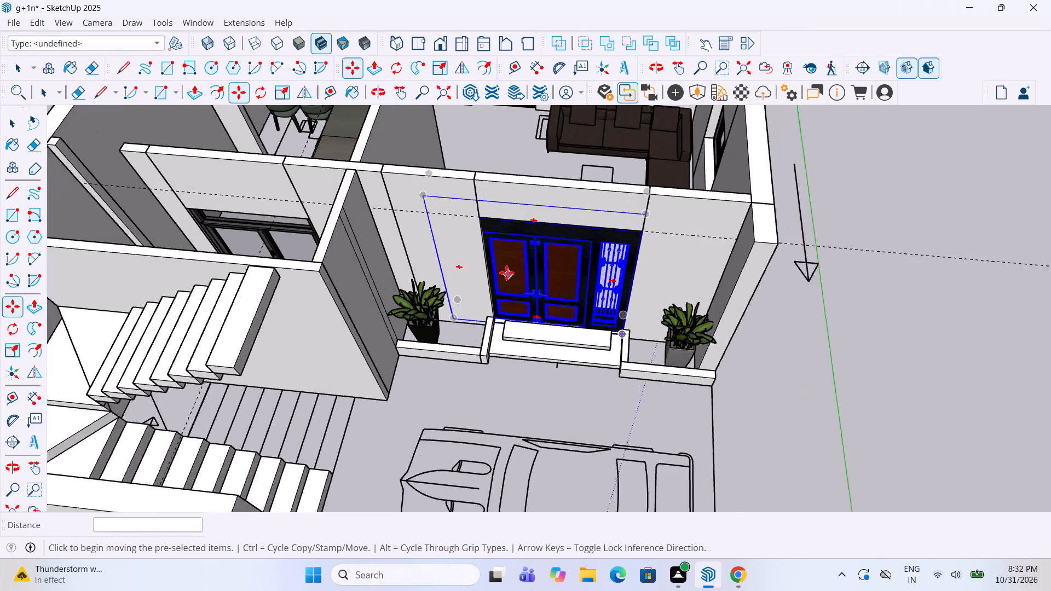
{"action": "key", "text": "s"}
{"action": "scroll", "coordinate": [417, 249], "scroll_direction": "up", "scroll_amount": 1}
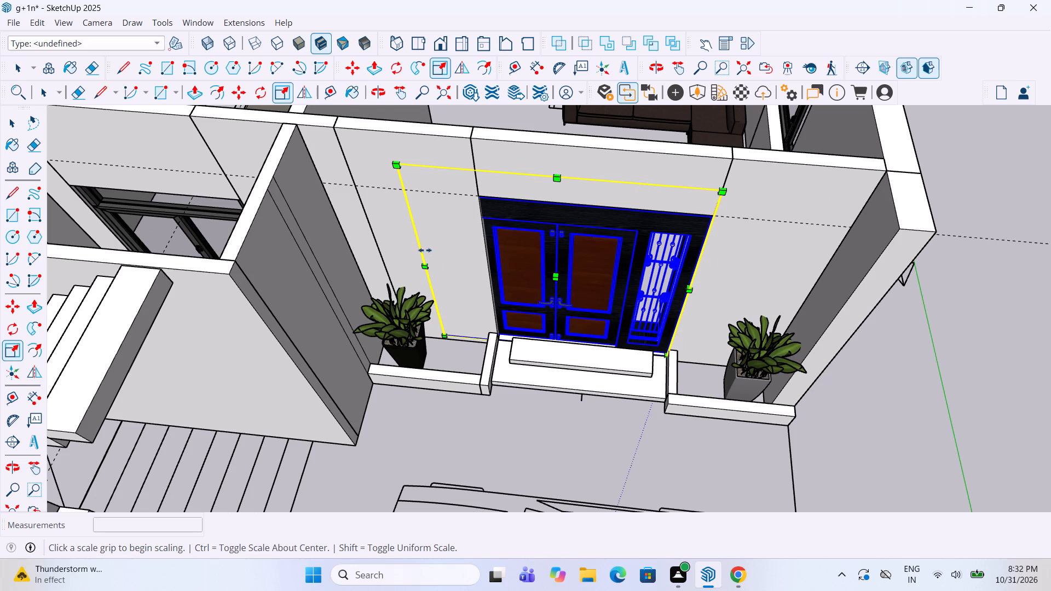
{"action": "left_click_drag", "start_coordinate": [427, 250], "coordinate": [489, 254]}
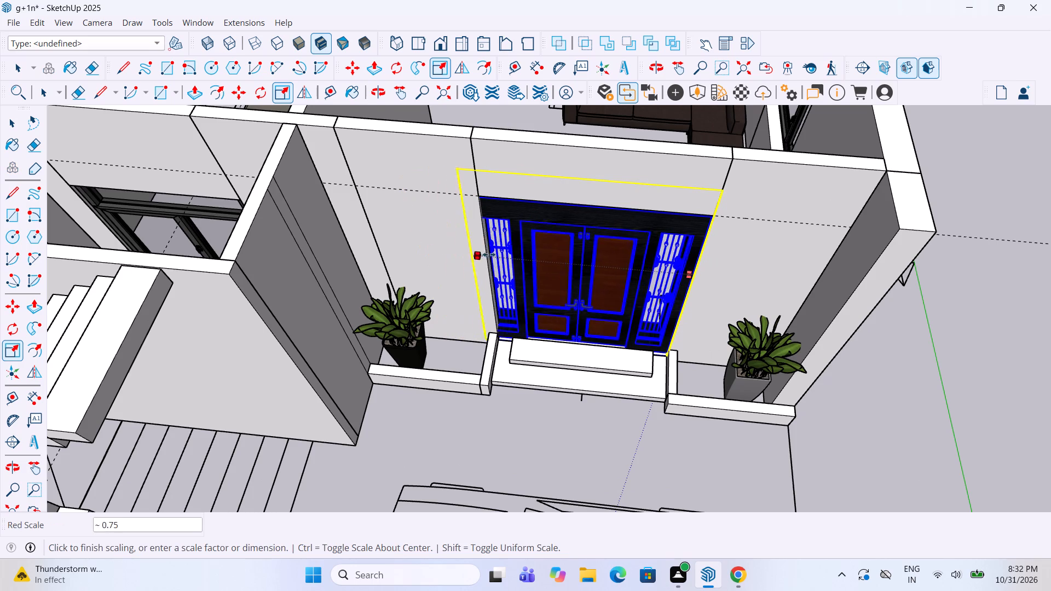
{"action": "left_click_drag", "start_coordinate": [489, 254], "coordinate": [490, 257]}
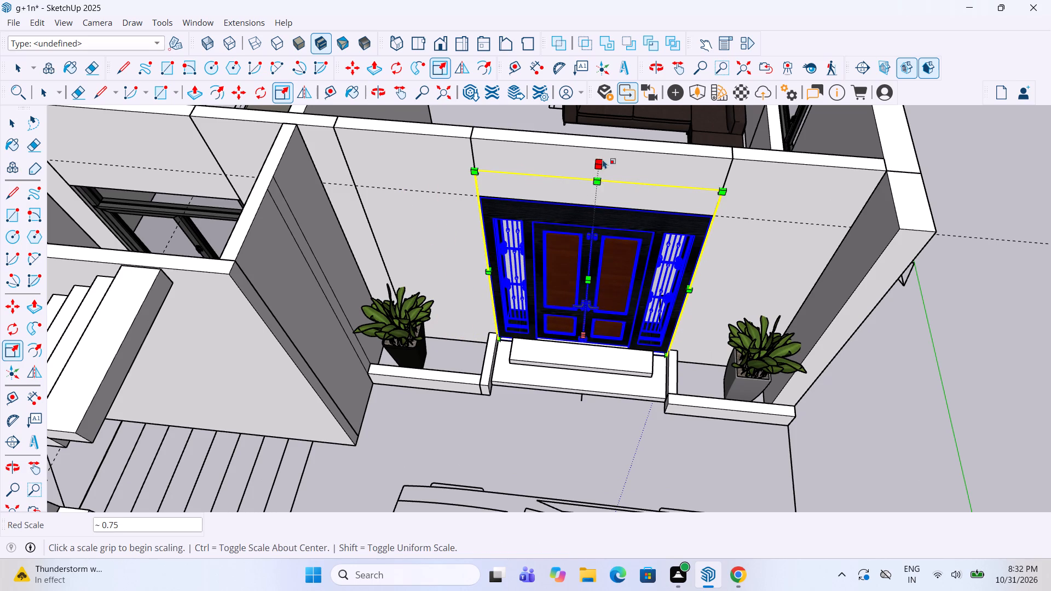
Scale the main door's height by about 0.89 so its top edge meets the top of the entrance opening.
{"action": "scroll", "coordinate": [603, 157], "scroll_direction": "up", "scroll_amount": 3}
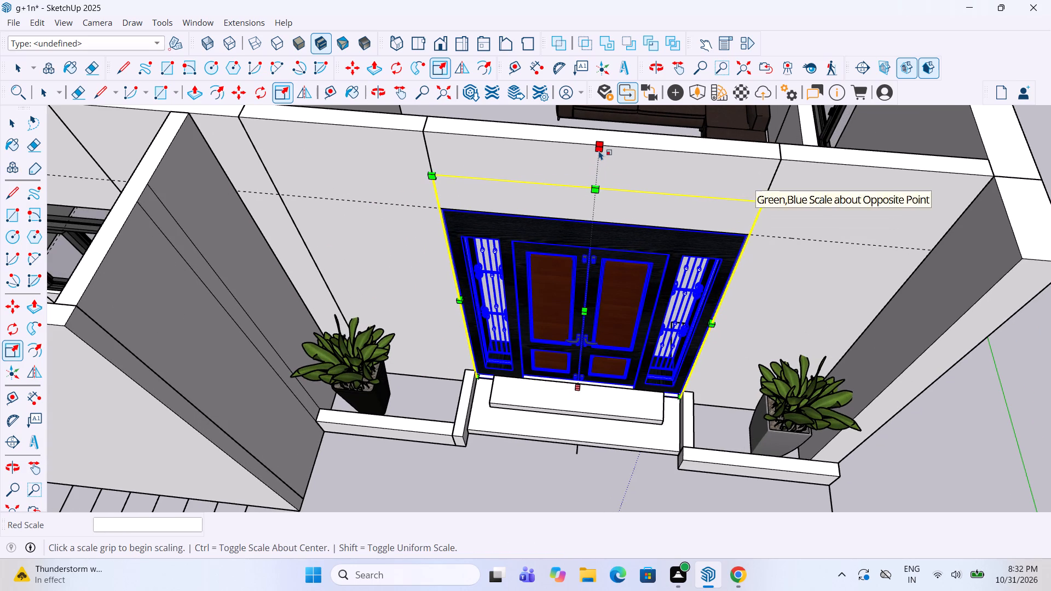
{"action": "left_click_drag", "start_coordinate": [599, 165], "coordinate": [598, 219]}
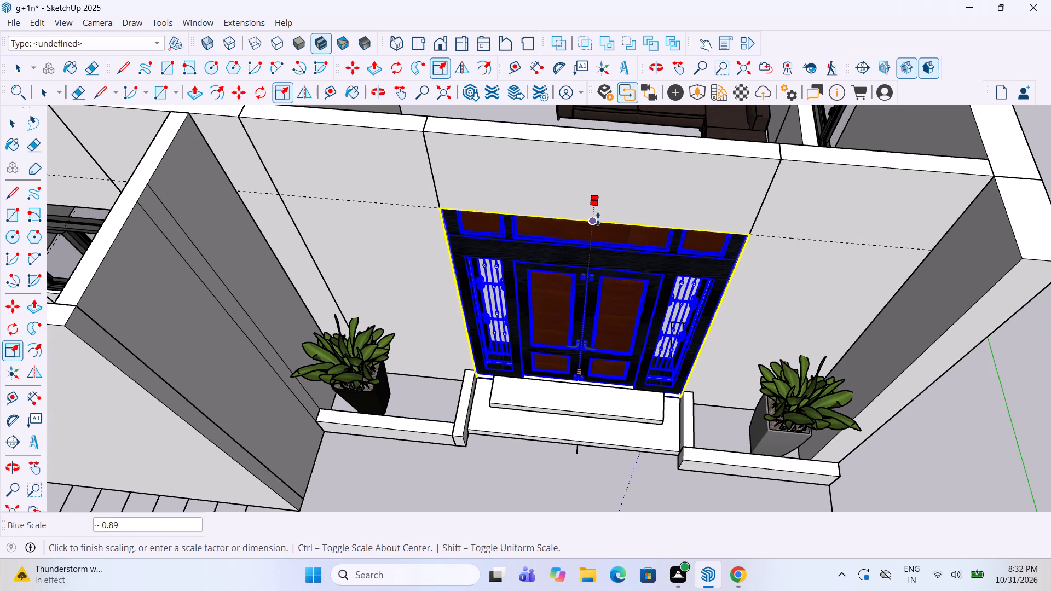
{"action": "left_click_drag", "start_coordinate": [598, 219], "coordinate": [598, 220]}
{"action": "left_click_drag", "start_coordinate": [595, 204], "coordinate": [594, 224]}
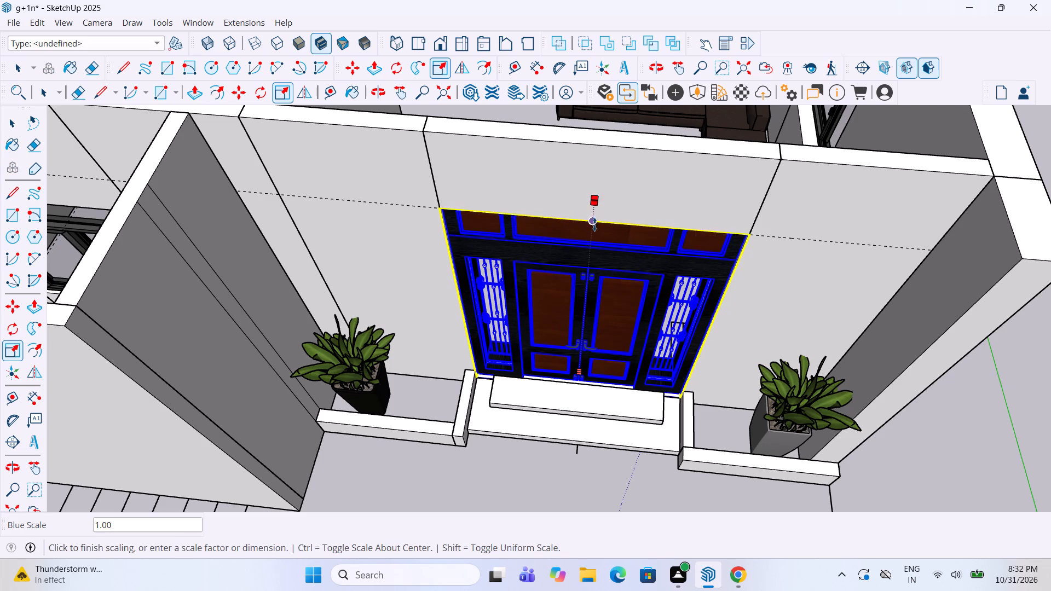
{"action": "left_click_drag", "start_coordinate": [594, 224], "coordinate": [592, 222]}
{"action": "key", "text": "space"}
{"action": "left_click", "coordinate": [538, 399]}
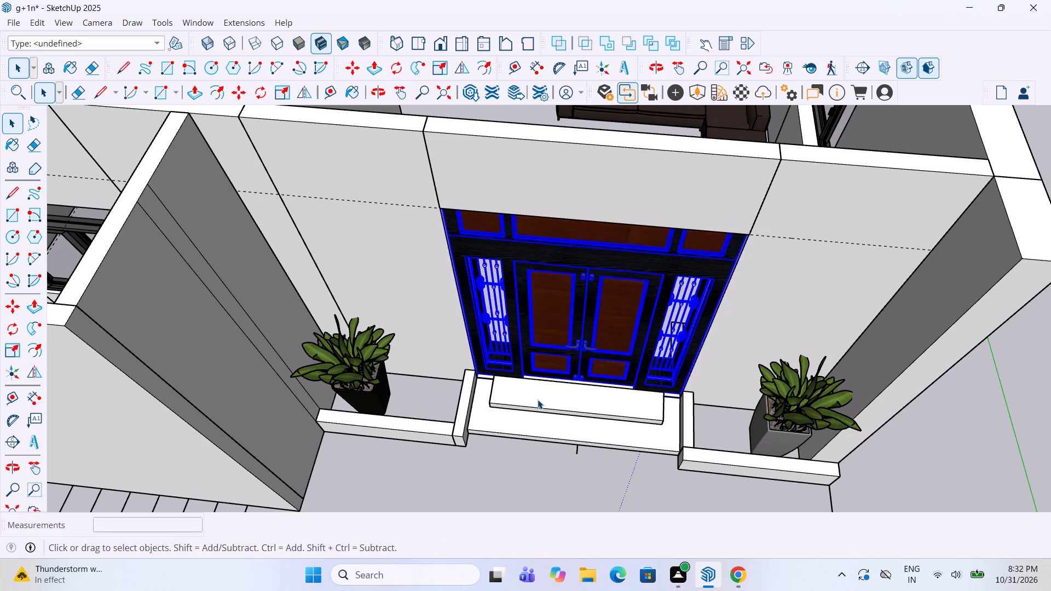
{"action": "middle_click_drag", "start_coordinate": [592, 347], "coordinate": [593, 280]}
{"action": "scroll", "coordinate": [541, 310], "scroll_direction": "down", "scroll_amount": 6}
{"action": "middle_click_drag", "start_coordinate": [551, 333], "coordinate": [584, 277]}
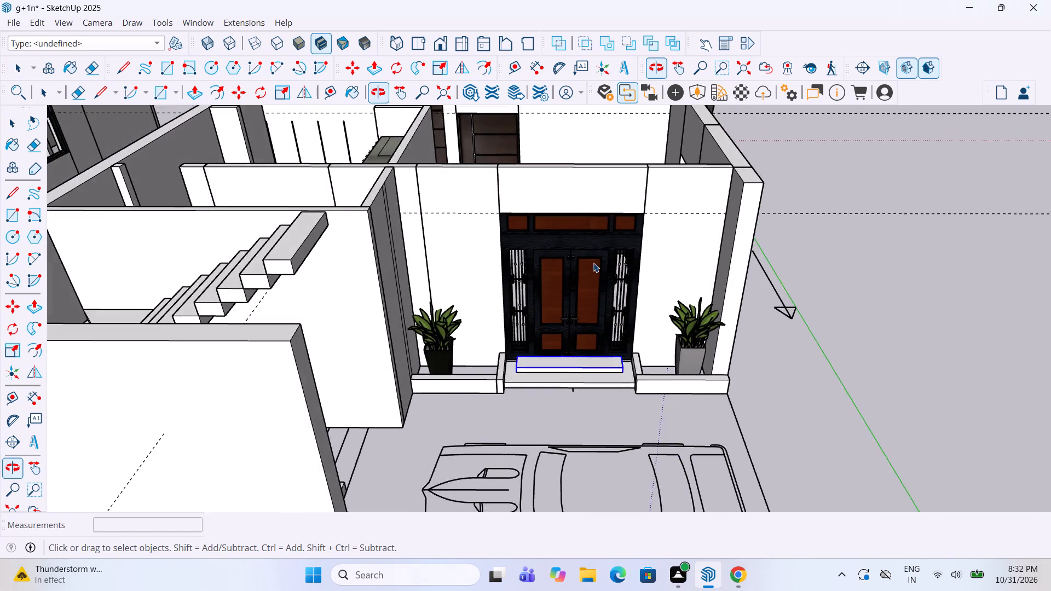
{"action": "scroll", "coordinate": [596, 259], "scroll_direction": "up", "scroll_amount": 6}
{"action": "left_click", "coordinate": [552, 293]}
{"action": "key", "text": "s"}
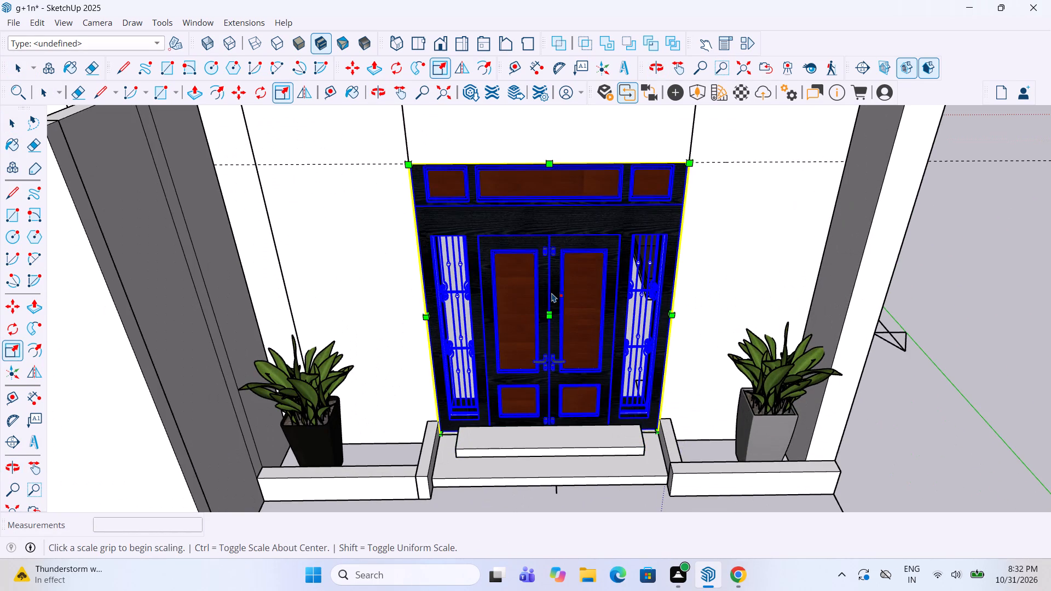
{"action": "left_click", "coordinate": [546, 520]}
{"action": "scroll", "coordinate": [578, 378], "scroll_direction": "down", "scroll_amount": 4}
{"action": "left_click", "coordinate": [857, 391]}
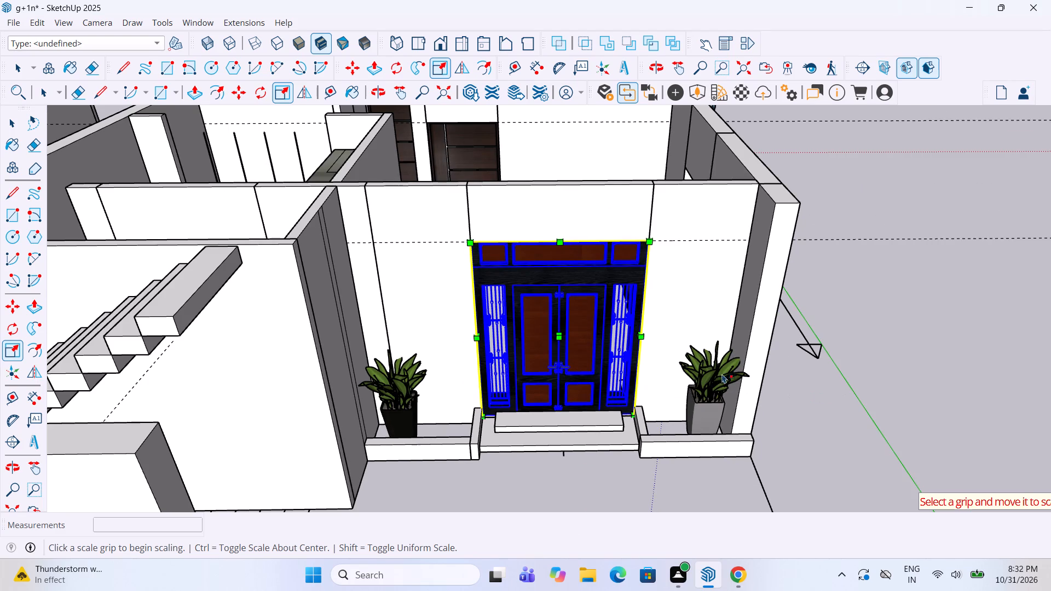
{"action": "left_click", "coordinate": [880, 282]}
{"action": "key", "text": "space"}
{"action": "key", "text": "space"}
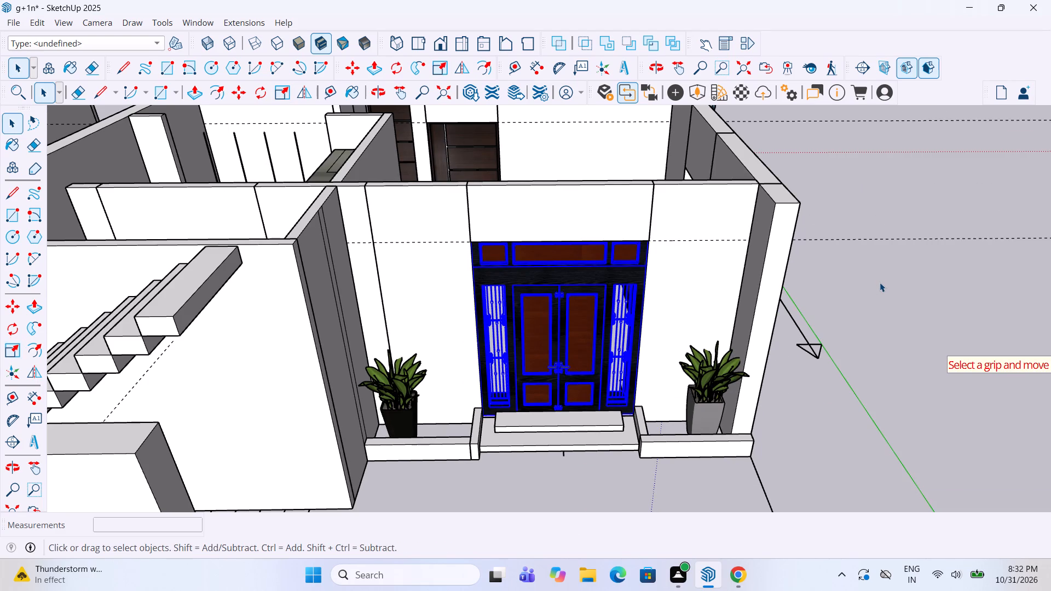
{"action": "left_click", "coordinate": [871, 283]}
Examine the fitted main door, the room layout behind it and both house models from above.
{"action": "scroll", "coordinate": [684, 314], "scroll_direction": "down", "scroll_amount": 5}
{"action": "middle_click_drag", "start_coordinate": [671, 309], "coordinate": [643, 314]}
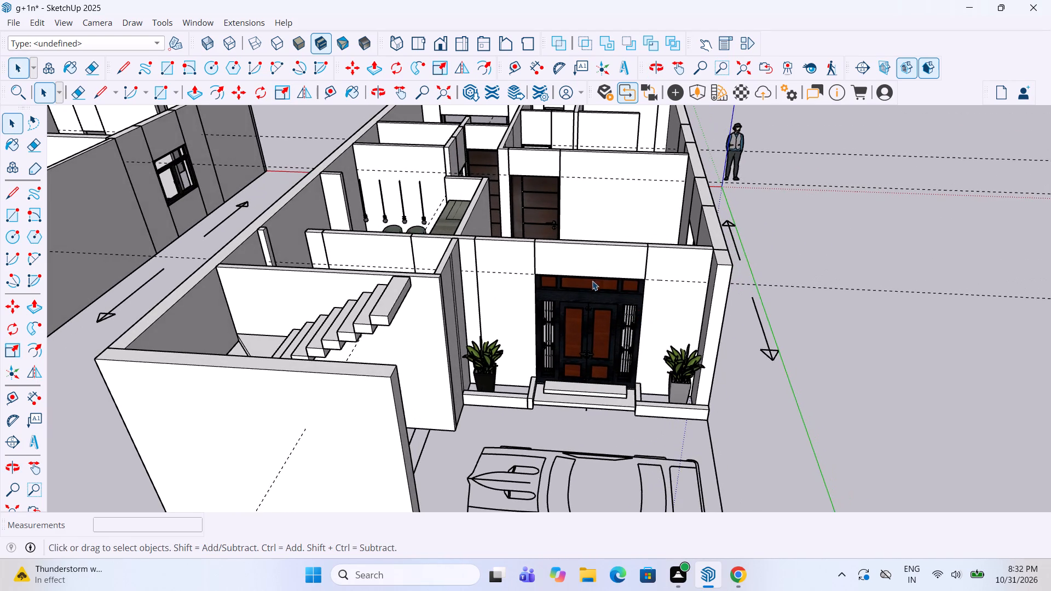
{"action": "scroll", "coordinate": [587, 279], "scroll_direction": "down", "scroll_amount": 2}
{"action": "middle_click_drag", "start_coordinate": [587, 279], "coordinate": [581, 343]}
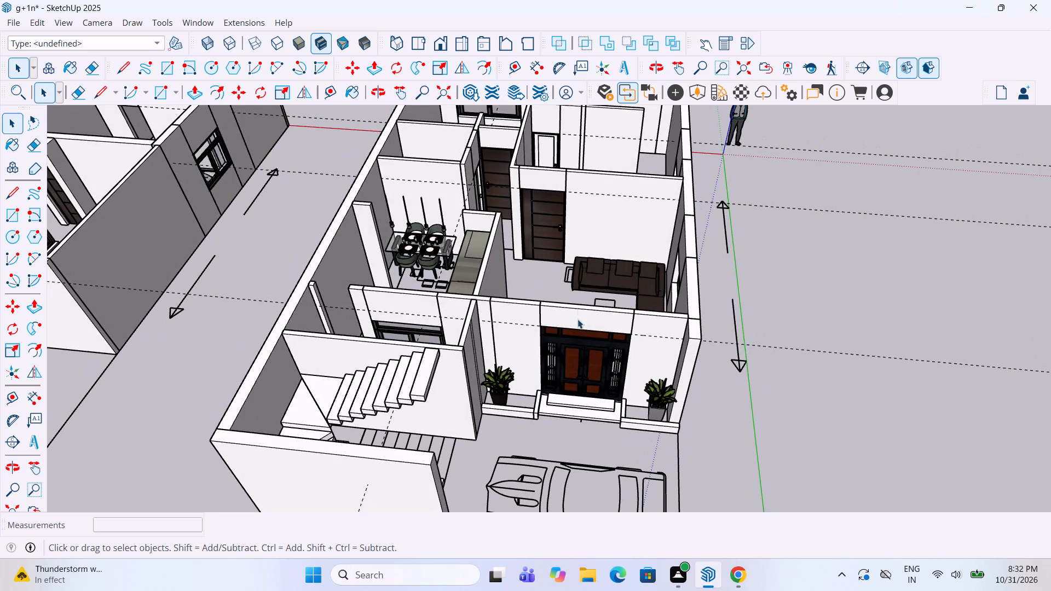
{"action": "scroll", "coordinate": [580, 243], "scroll_direction": "down", "scroll_amount": 6}
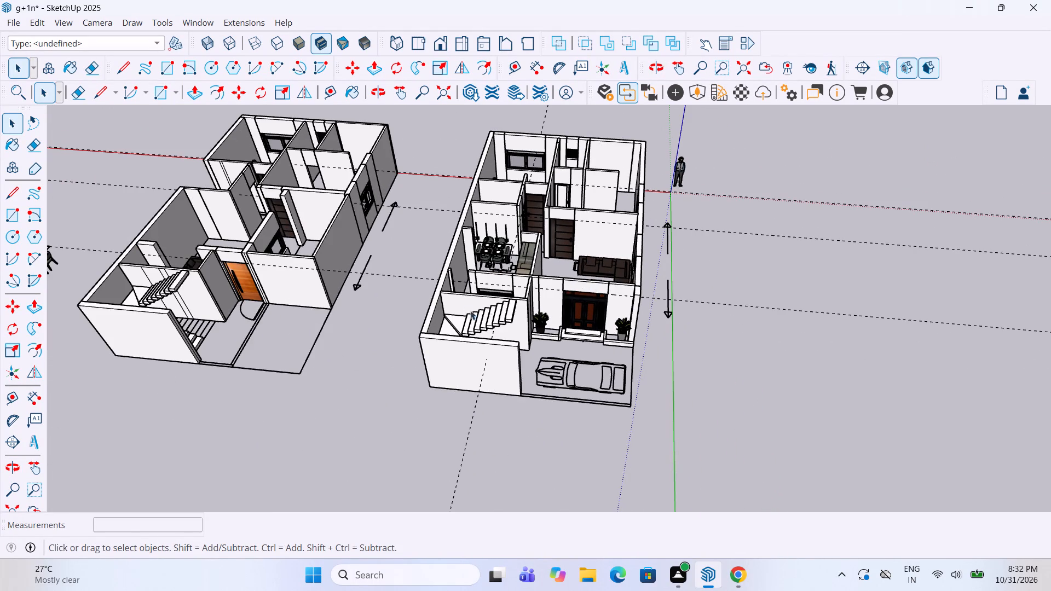
{"action": "middle_click_drag", "start_coordinate": [467, 311], "coordinate": [489, 390]}
{"action": "scroll", "coordinate": [518, 269], "scroll_direction": "up", "scroll_amount": 3}
{"action": "middle_click_drag", "start_coordinate": [518, 269], "coordinate": [527, 387]}
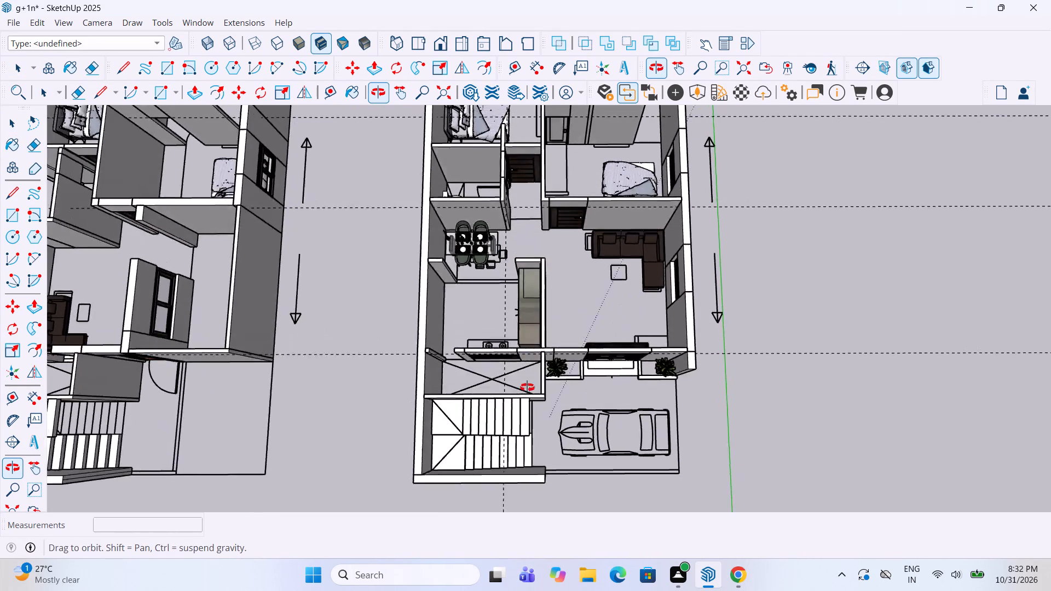
{"action": "middle_click_drag", "start_coordinate": [527, 387], "coordinate": [495, 345]}
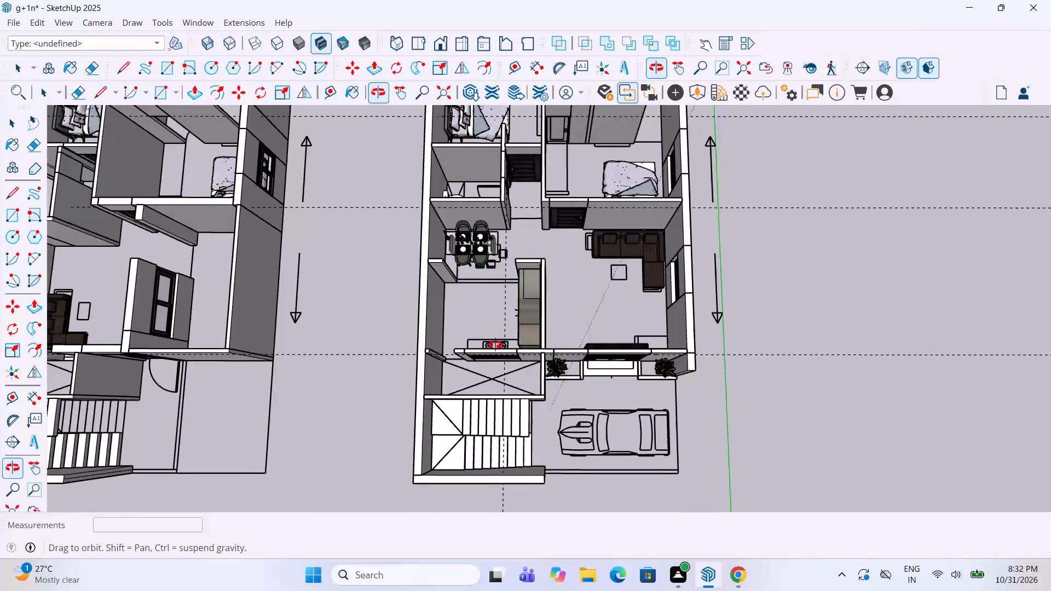
{"action": "middle_click_drag", "start_coordinate": [495, 345], "coordinate": [487, 343]}
{"action": "scroll", "coordinate": [749, 276], "scroll_direction": "up", "scroll_amount": 4}
{"action": "middle_click_drag", "start_coordinate": [749, 276], "coordinate": [752, 312]}
{"action": "scroll", "coordinate": [752, 312], "scroll_direction": "down", "scroll_amount": 2}
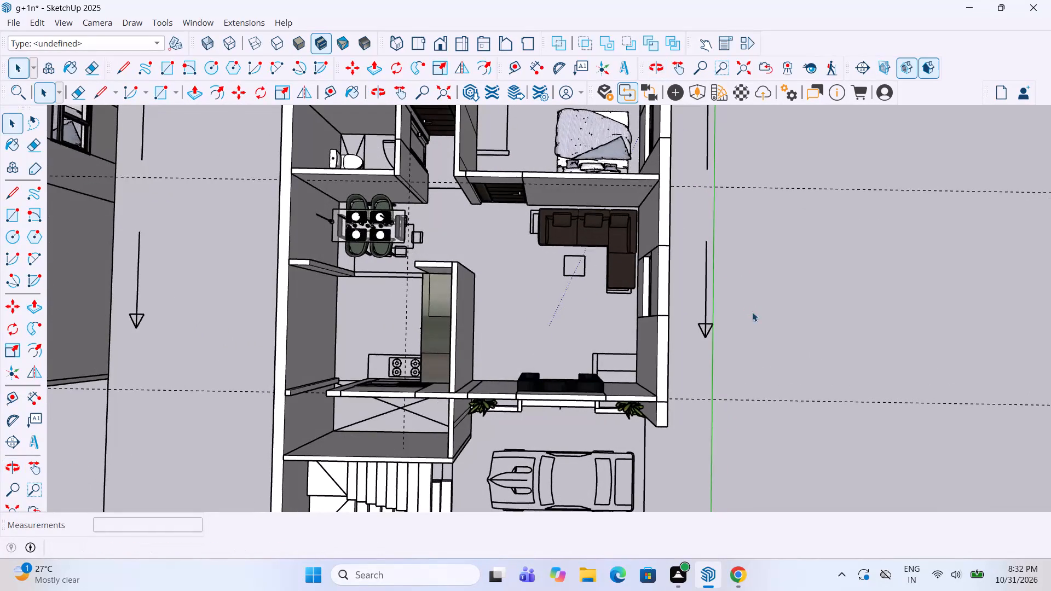
{"action": "scroll", "coordinate": [752, 312], "scroll_direction": "down", "scroll_amount": 5}
{"action": "scroll", "coordinate": [632, 140], "scroll_direction": "up", "scroll_amount": 7}
{"action": "scroll", "coordinate": [629, 304], "scroll_direction": "down", "scroll_amount": 2}
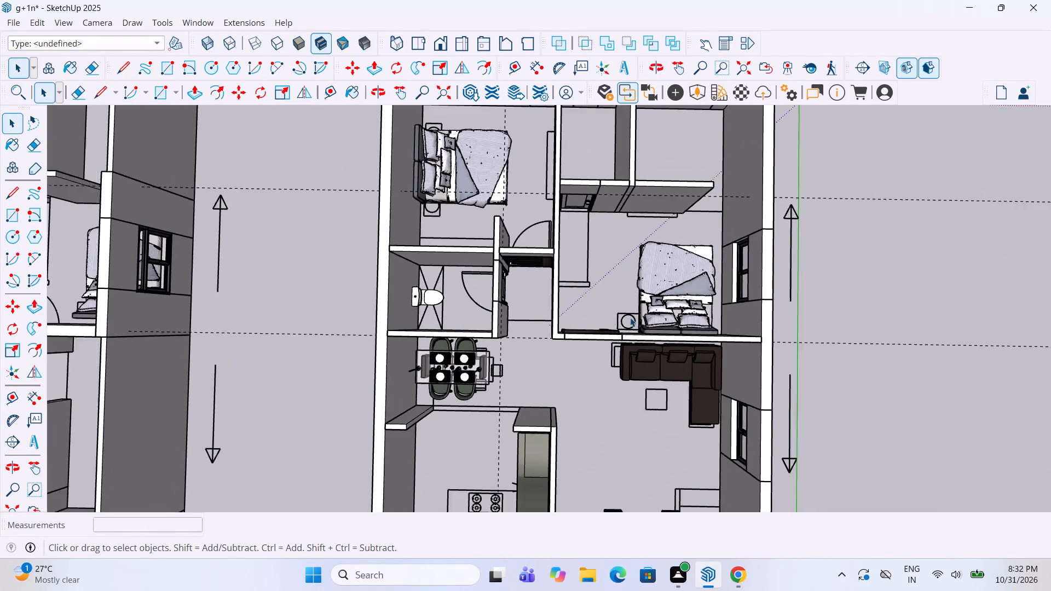
{"action": "scroll", "coordinate": [630, 317], "scroll_direction": "down", "scroll_amount": 2}
{"action": "scroll", "coordinate": [627, 208], "scroll_direction": "down", "scroll_amount": 4}
{"action": "middle_click_drag", "start_coordinate": [625, 269], "coordinate": [626, 170]}
{"action": "scroll", "coordinate": [634, 166], "scroll_direction": "down", "scroll_amount": 6}
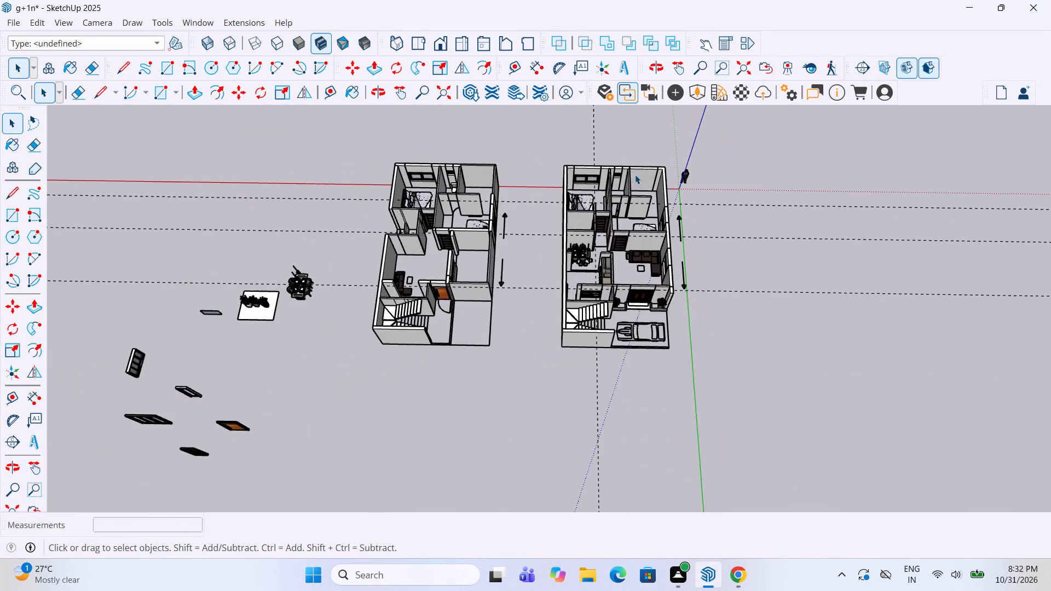
{"action": "scroll", "coordinate": [457, 259], "scroll_direction": "up", "scroll_amount": 2}
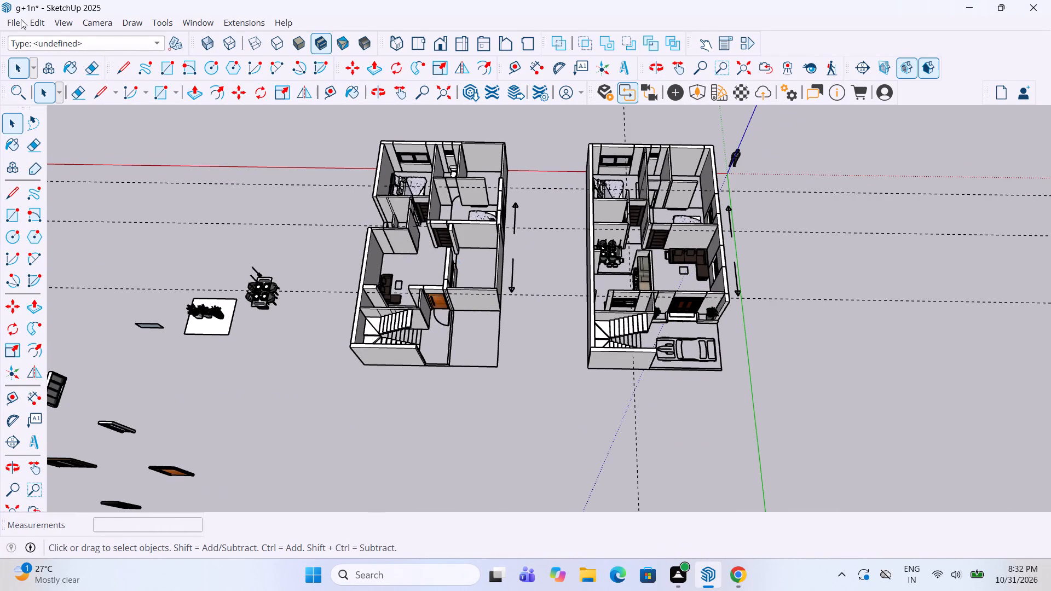
Import ZUIVER+Coffee+Table from Downloads and place it near the sofa in the house with the orange wooden entrance door.
{"action": "left_click", "coordinate": [12, 19]}
{"action": "left_click", "coordinate": [57, 214]}
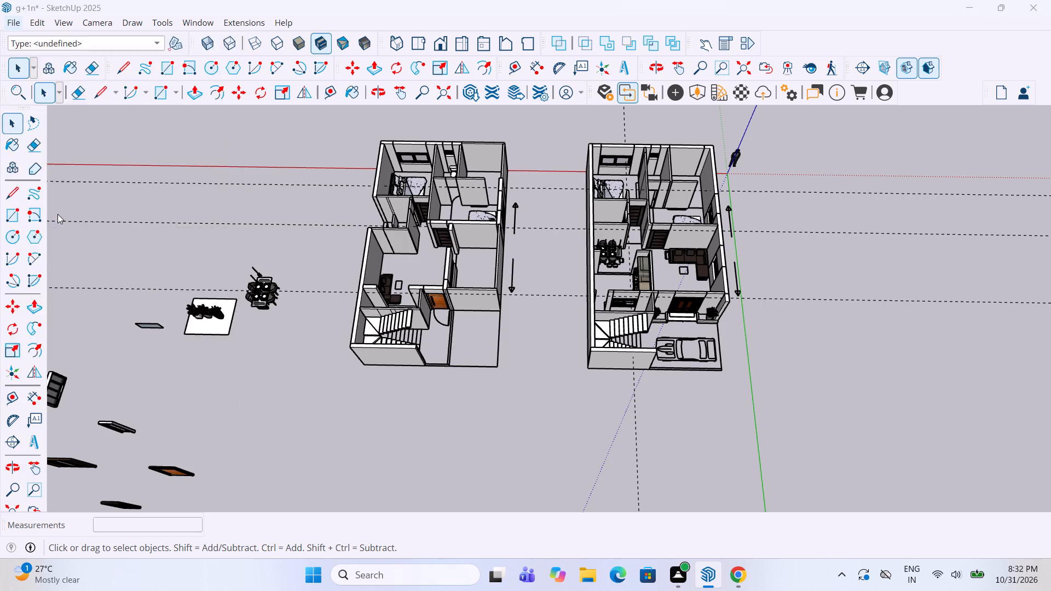
{"action": "left_click", "coordinate": [190, 140]}
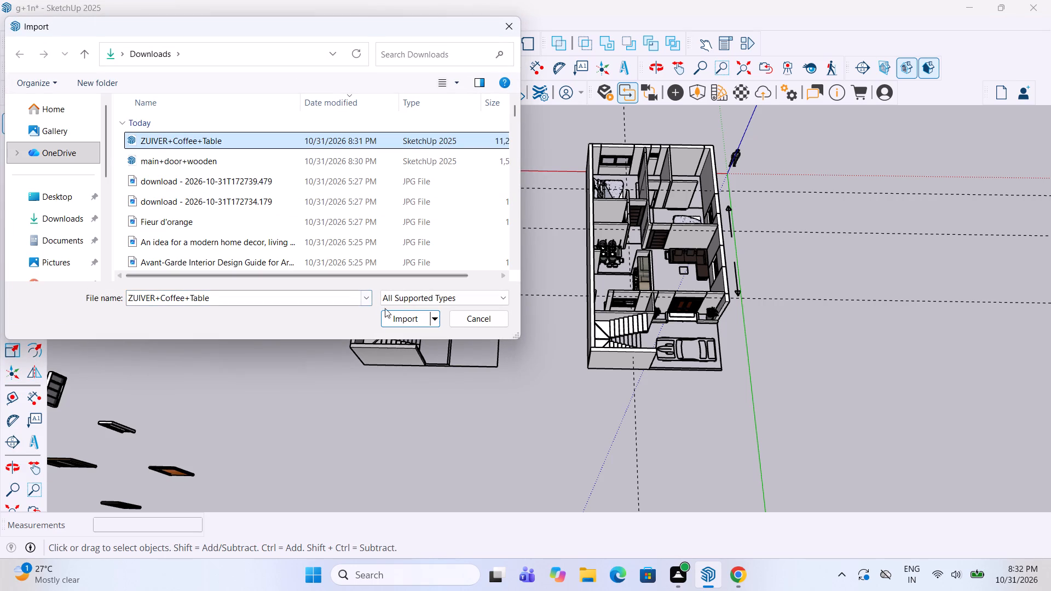
{"action": "left_click", "coordinate": [396, 316]}
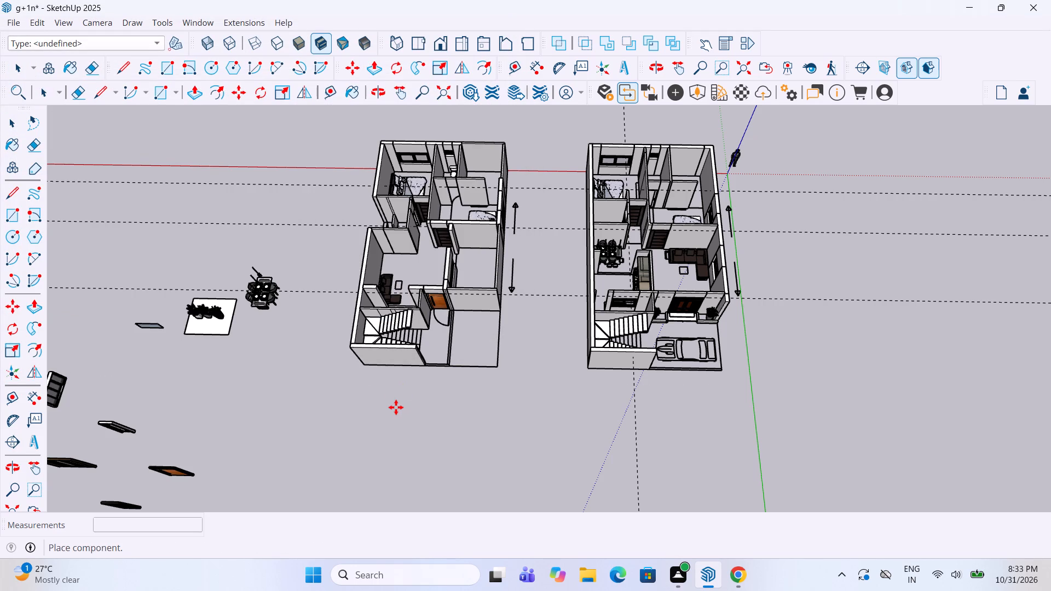
{"action": "scroll", "coordinate": [395, 273], "scroll_direction": "up", "scroll_amount": 20}
{"action": "scroll", "coordinate": [395, 273], "scroll_direction": "up", "scroll_amount": 1}
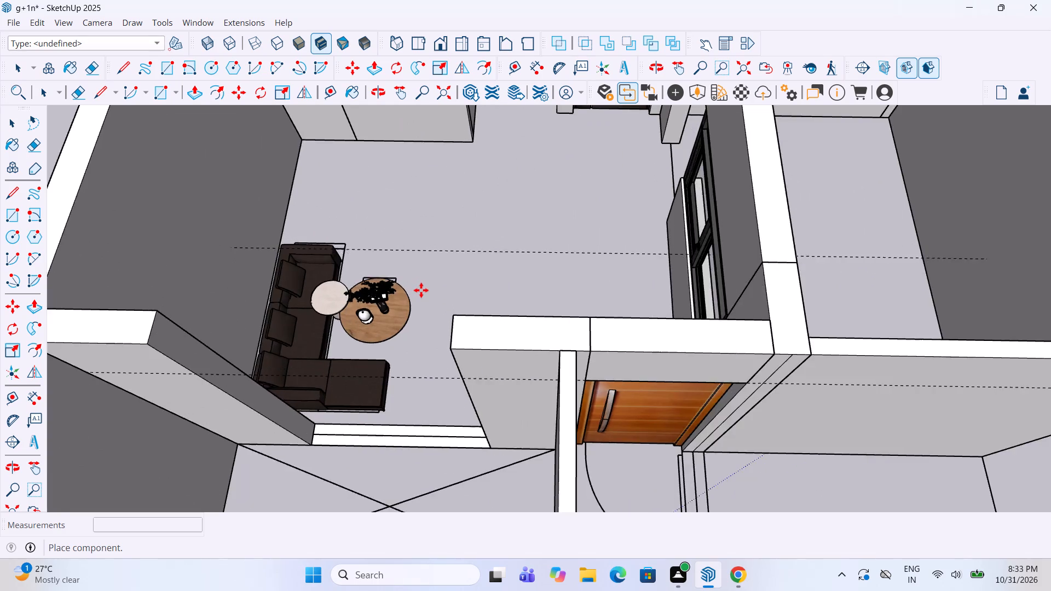
{"action": "scroll", "coordinate": [421, 290], "scroll_direction": "up", "scroll_amount": 3}
{"action": "left_click", "coordinate": [581, 147]}
Move the coffee table set by its bottom corner closer to the sofa, over the rectangular table outline on the floor.
{"action": "middle_click_drag", "start_coordinate": [501, 287], "coordinate": [538, 241]}
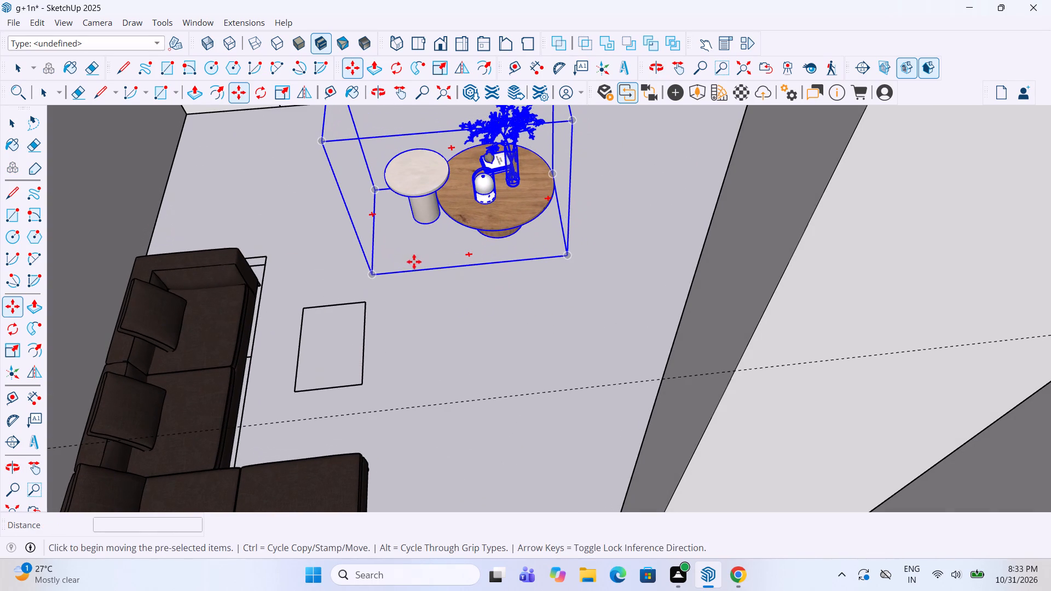
{"action": "left_click", "coordinate": [369, 277]}
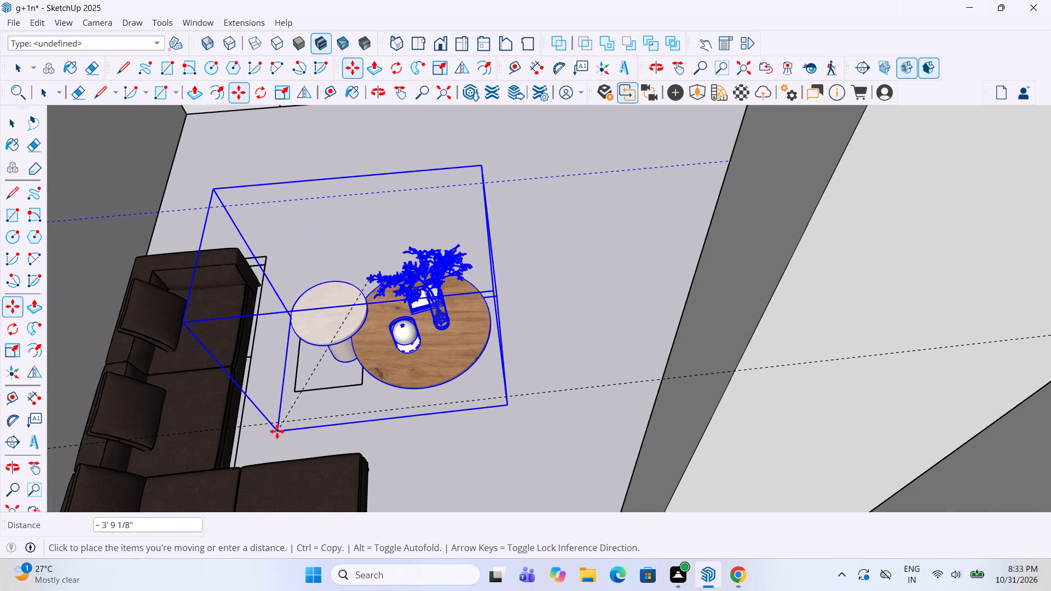
{"action": "left_click", "coordinate": [258, 434]}
Scale the coffee table set down uniformly from its top corner to suit the space in front of the sofa.
{"action": "key", "text": "s"}
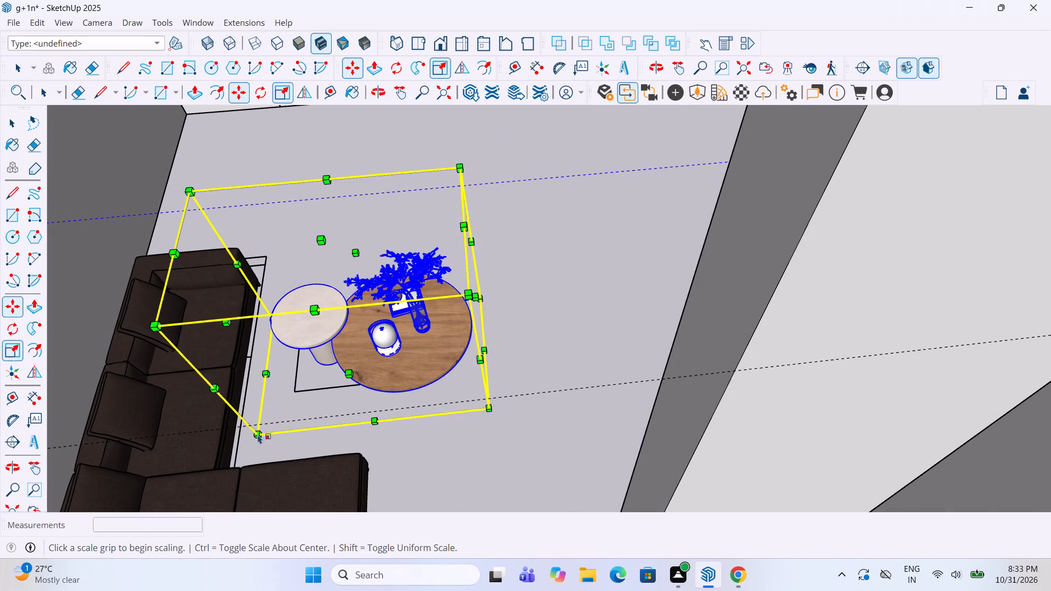
{"action": "left_click_drag", "start_coordinate": [458, 168], "coordinate": [397, 292]}
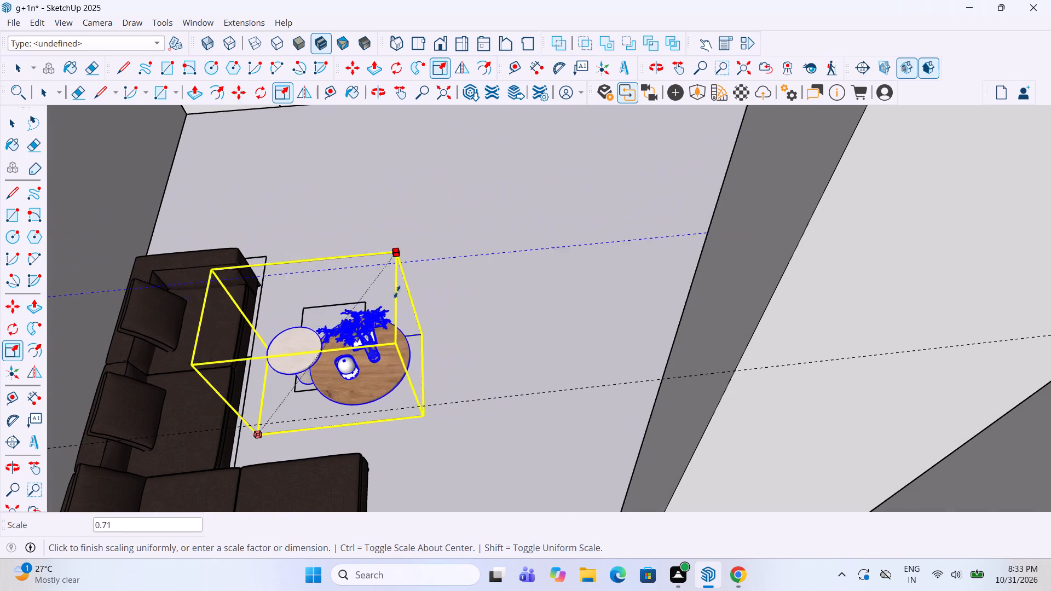
{"action": "left_click_drag", "start_coordinate": [397, 292], "coordinate": [384, 311]}
Shift the reduced coffee table set slightly toward the sofa and the rectangular floor outline.
{"action": "scroll", "coordinate": [350, 393], "scroll_direction": "up", "scroll_amount": 2}
{"action": "key", "text": "m"}
{"action": "left_click", "coordinate": [345, 384]}
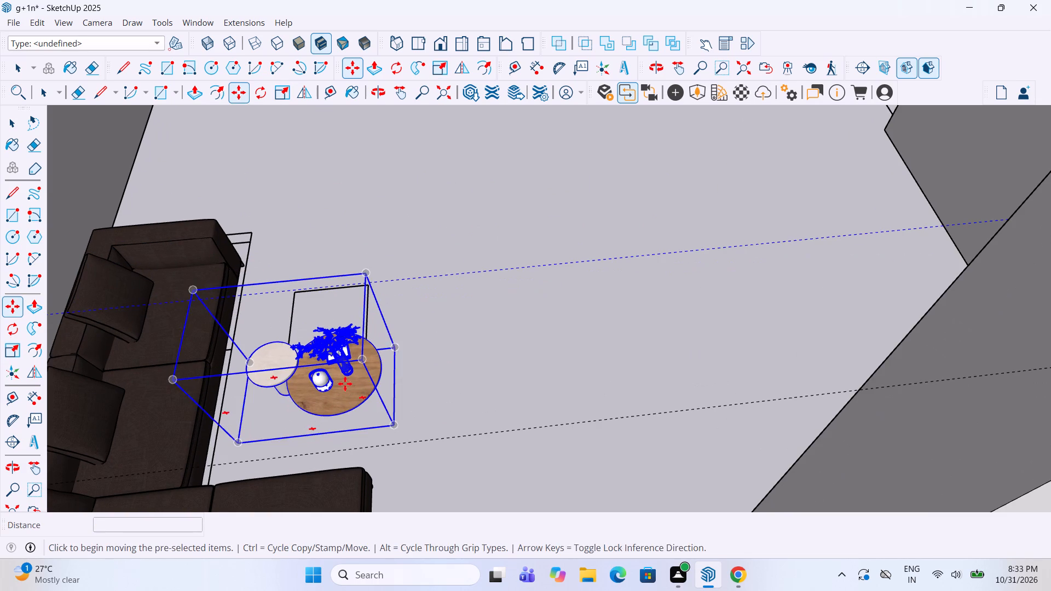
{"action": "left_click", "coordinate": [316, 368]}
Copy the coffee table set about 61' across to the other house's living room, onto the outline in front of the L-shaped sofa.
{"action": "key", "text": "m"}
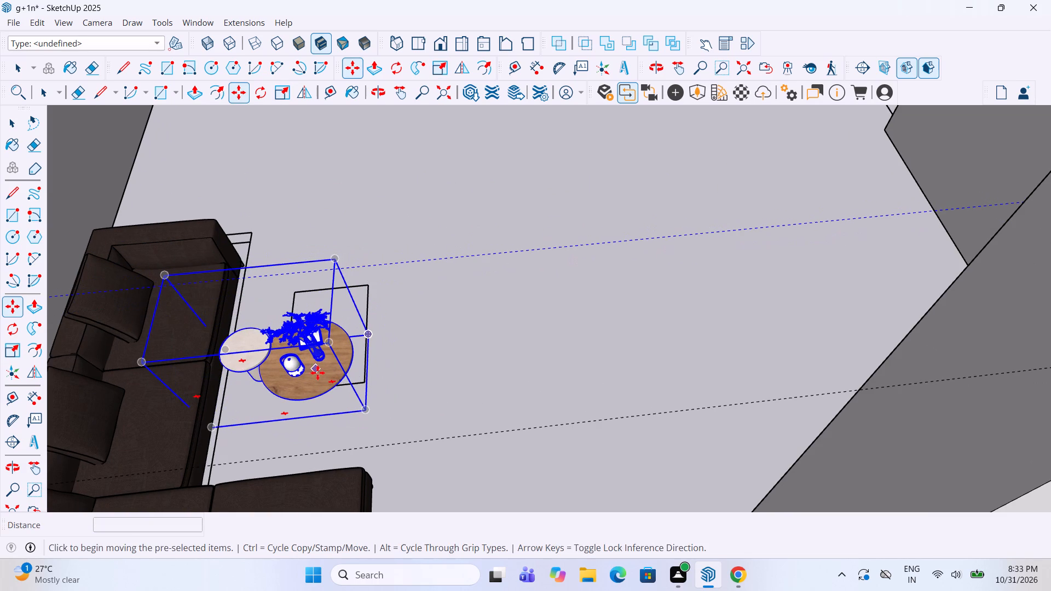
{"action": "left_click", "coordinate": [317, 373], "text": "ctrl"}
{"action": "scroll", "coordinate": [276, 395], "scroll_direction": "down", "scroll_amount": 17}
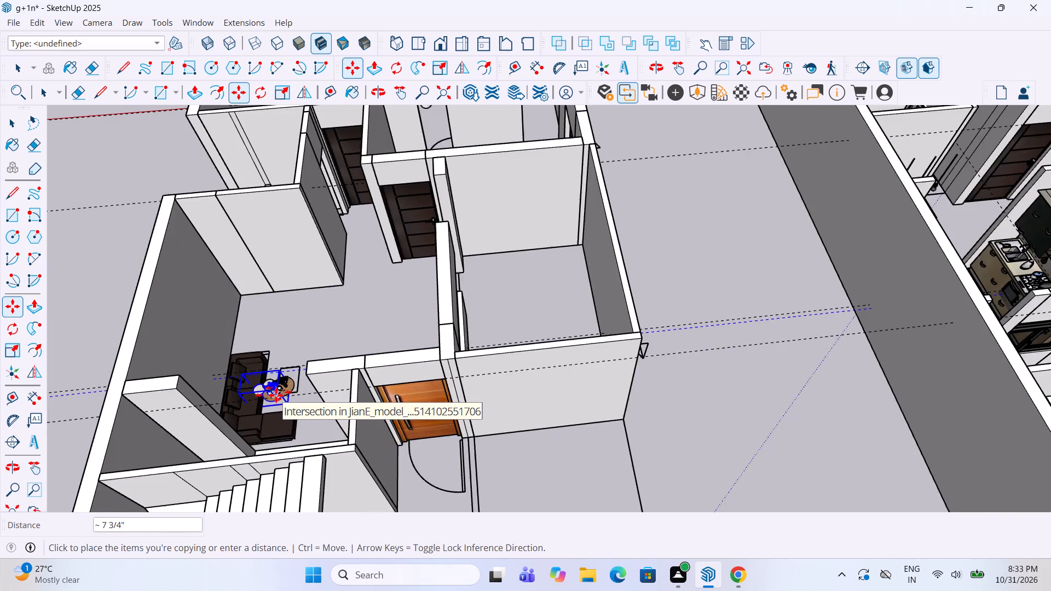
{"action": "scroll", "coordinate": [276, 395], "scroll_direction": "down", "scroll_amount": 12}
{"action": "scroll", "coordinate": [708, 318], "scroll_direction": "up", "scroll_amount": 5}
{"action": "scroll", "coordinate": [650, 314], "scroll_direction": "up", "scroll_amount": 5}
{"action": "scroll", "coordinate": [599, 332], "scroll_direction": "up", "scroll_amount": 16}
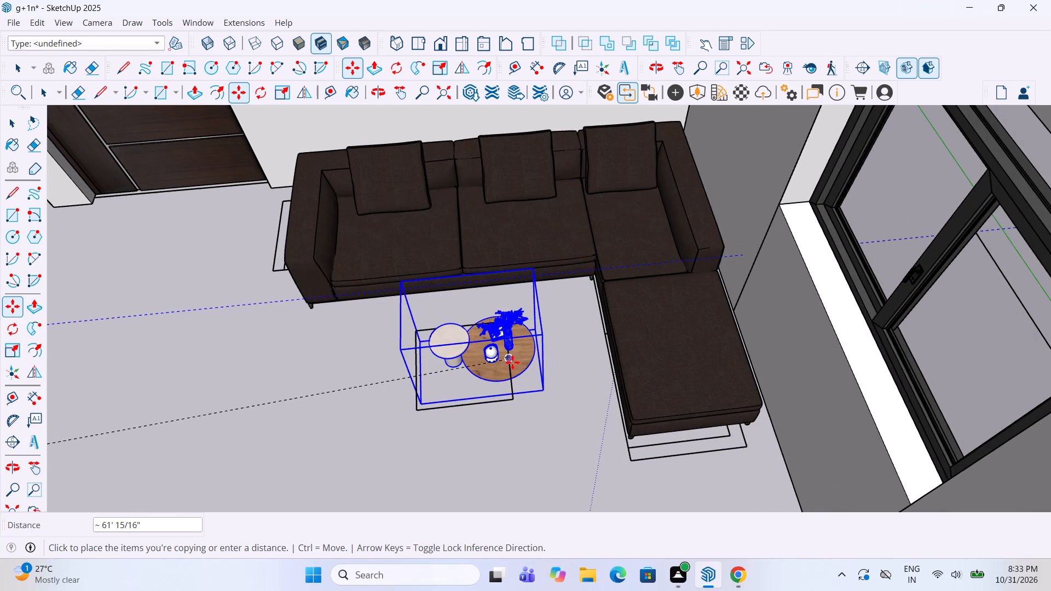
{"action": "left_click", "coordinate": [498, 340]}
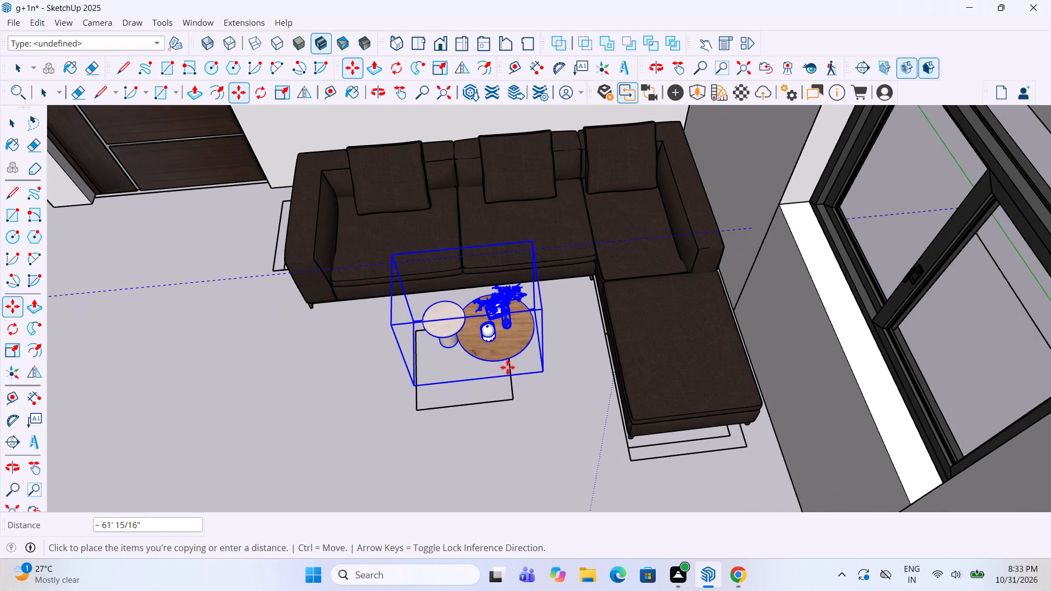
Shift the copied coffee table set about 8" so it sits over the rectangular floor outline in front of the L-shaped sofa.
{"action": "middle_click_drag", "start_coordinate": [510, 370], "coordinate": [529, 297]}
{"action": "left_click", "coordinate": [555, 352]}
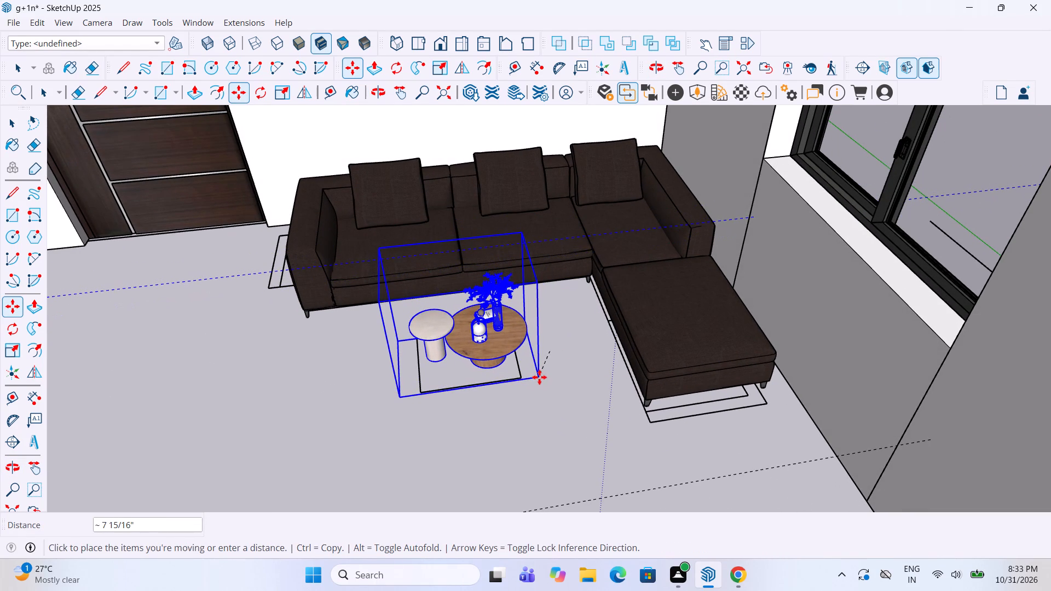
{"action": "left_click", "coordinate": [539, 377]}
{"action": "key", "text": "space"}
{"action": "left_click", "coordinate": [574, 432]}
Look over both house models from above to check the furnished rooms.
{"action": "scroll", "coordinate": [573, 376], "scroll_direction": "down", "scroll_amount": 4}
{"action": "middle_click", "coordinate": [565, 346]}
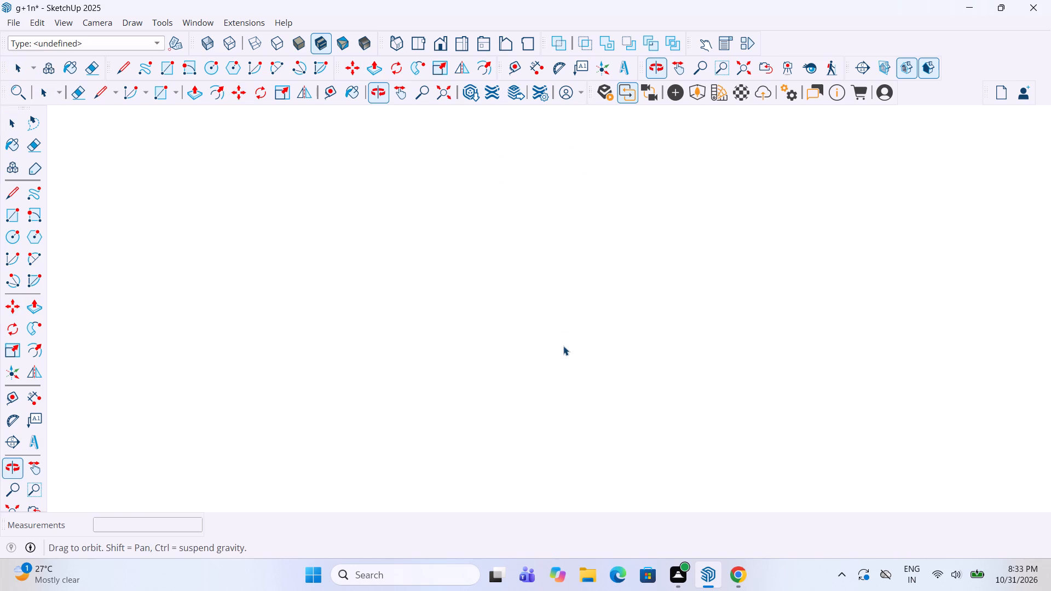
{"action": "type", "text": "xx"}
{"action": "middle_click_drag", "start_coordinate": [564, 298], "coordinate": [569, 383]}
{"action": "scroll", "coordinate": [568, 323], "scroll_direction": "down", "scroll_amount": 1}
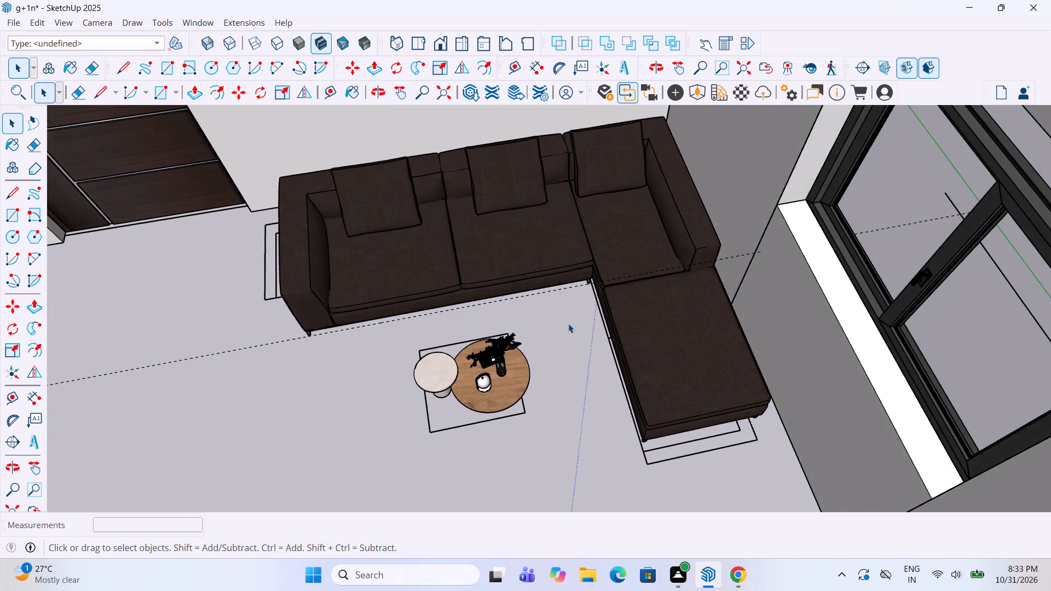
{"action": "scroll", "coordinate": [568, 323], "scroll_direction": "down", "scroll_amount": 16}
{"action": "left_click", "coordinate": [760, 288]}
{"action": "scroll", "coordinate": [754, 298], "scroll_direction": "down", "scroll_amount": 5}
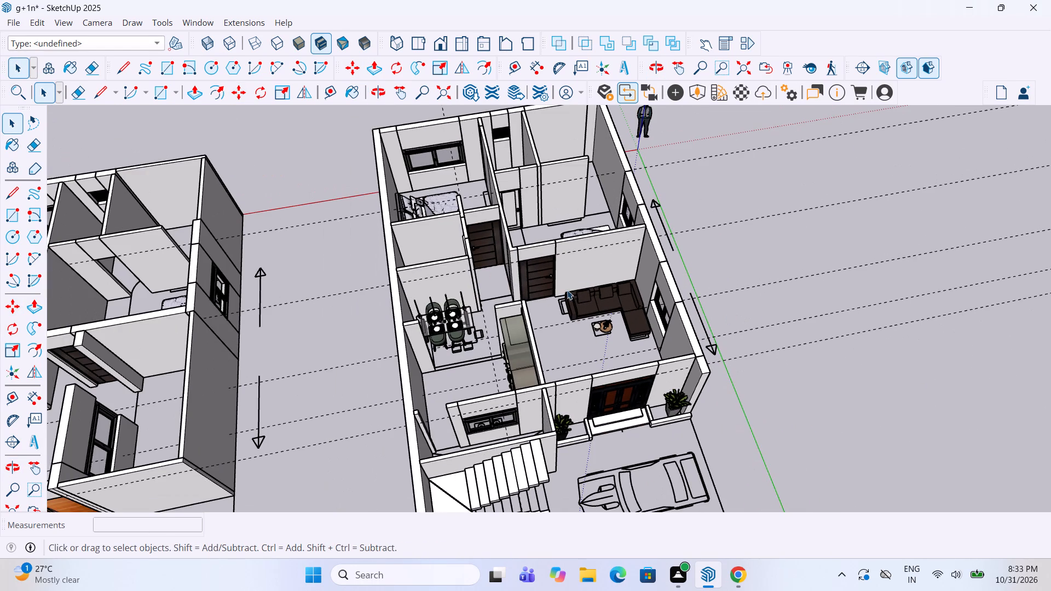
{"action": "middle_click_drag", "start_coordinate": [592, 194], "coordinate": [579, 320]}
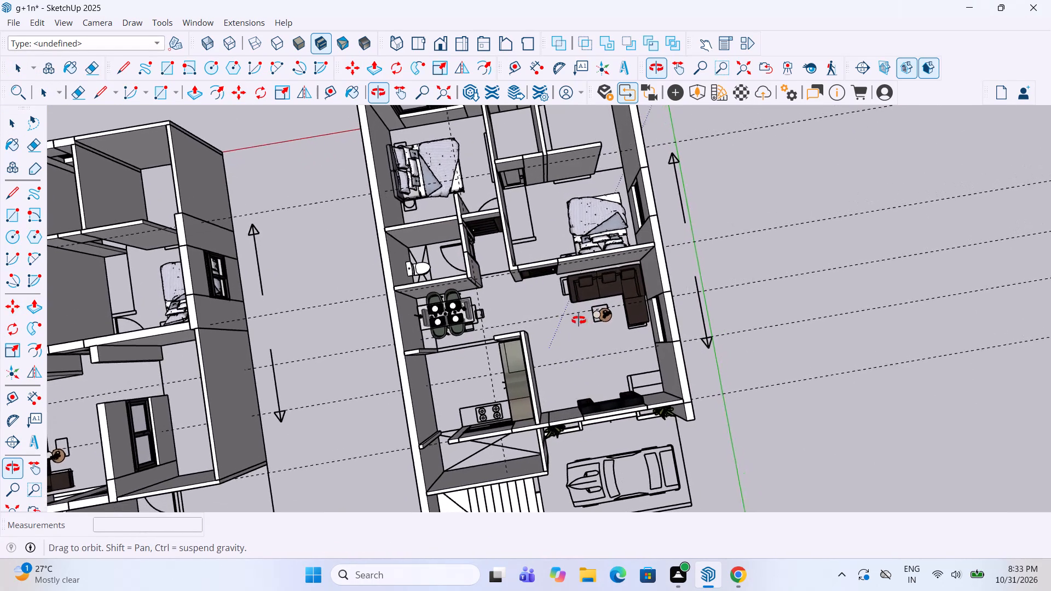
{"action": "middle_click_drag", "start_coordinate": [579, 320], "coordinate": [576, 320]}
{"action": "scroll", "coordinate": [576, 317], "scroll_direction": "down", "scroll_amount": 6}
{"action": "middle_click", "coordinate": [576, 317]}
{"action": "scroll", "coordinate": [576, 317], "scroll_direction": "up", "scroll_amount": 3}
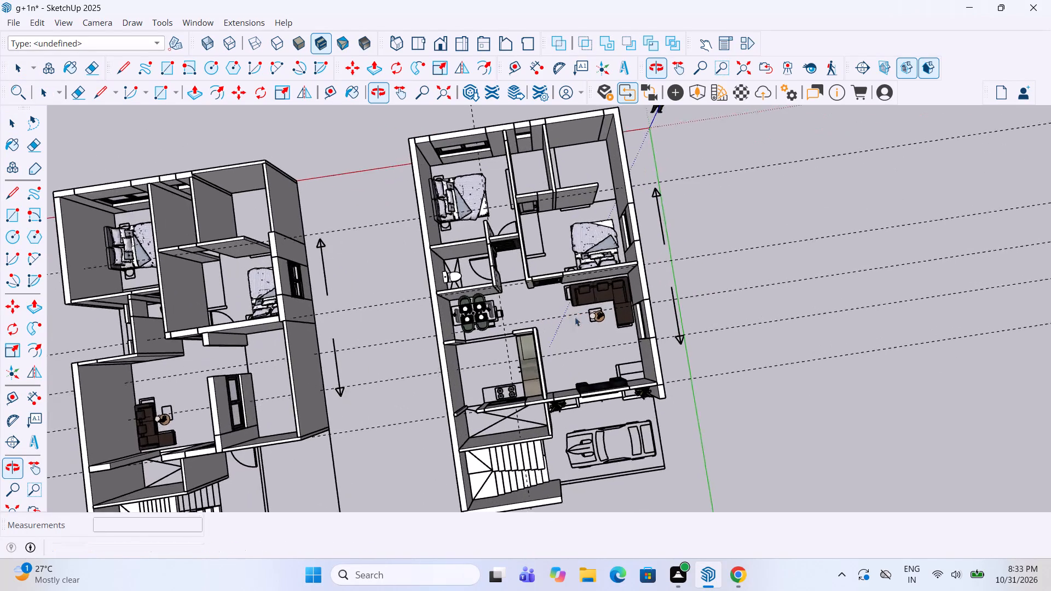
{"action": "scroll", "coordinate": [575, 315], "scroll_direction": "down", "scroll_amount": 6}
{"action": "scroll", "coordinate": [357, 341], "scroll_direction": "up", "scroll_amount": 5}
{"action": "middle_click_drag", "start_coordinate": [431, 346], "coordinate": [415, 320]}
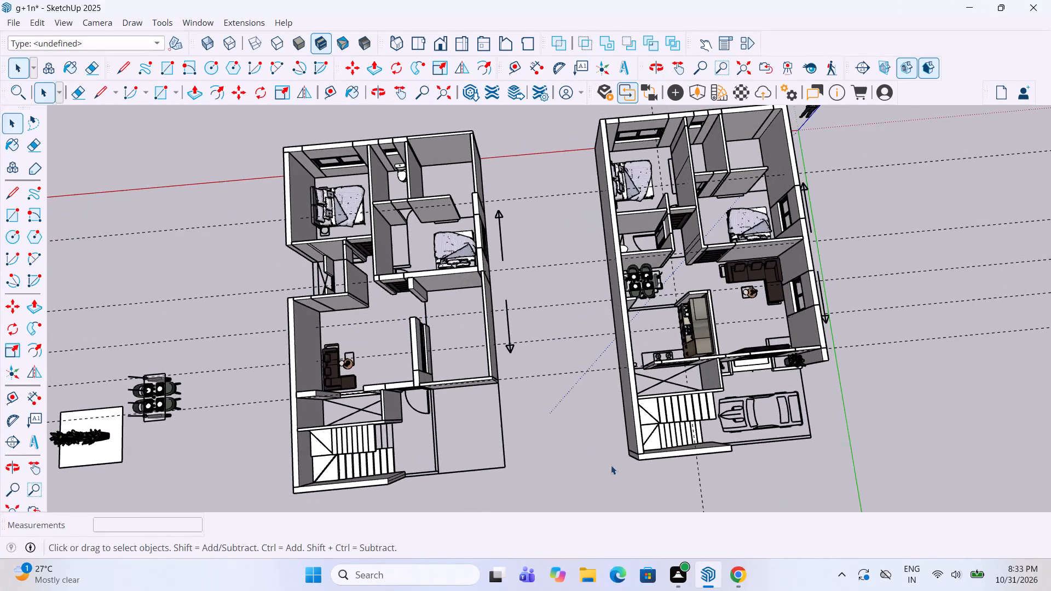
Switch to the browser and search 3D Warehouse for "wardrobe".
{"action": "left_click", "coordinate": [732, 532]}
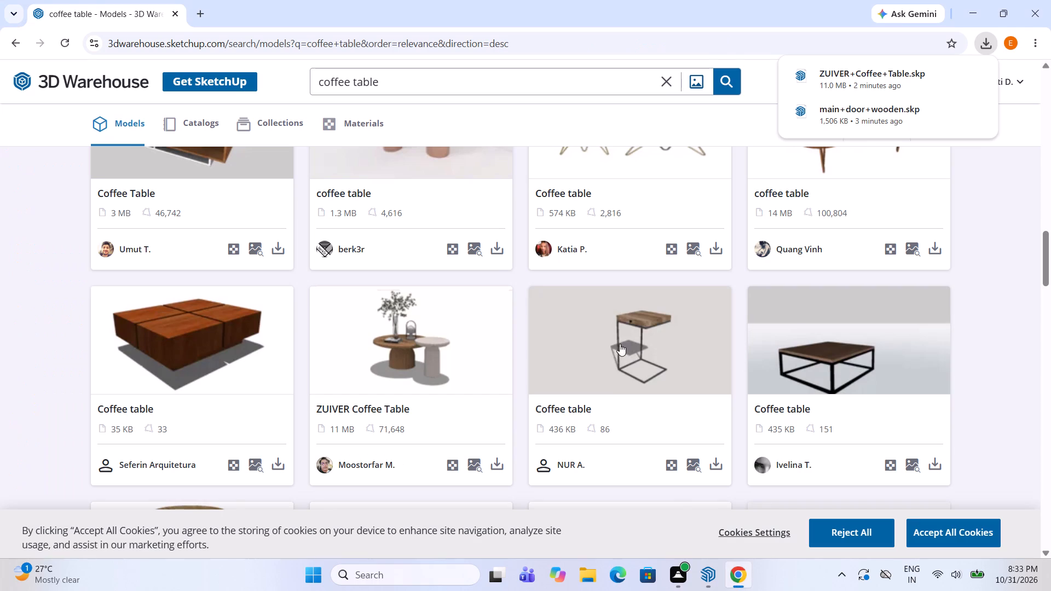
{"action": "left_click", "coordinate": [664, 80]}
{"action": "type", "text": "wardrobr"}
{"action": "key", "text": "BackSpace"}
{"action": "key", "text": "e"}
{"action": "key", "text": "Return"}
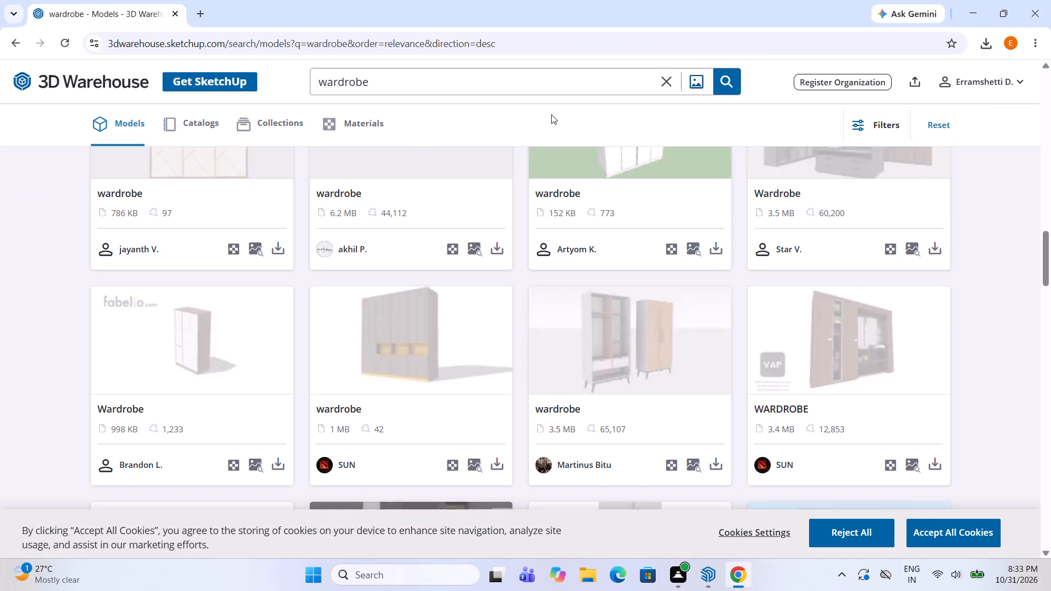
Find the 43 KB orange-brown wardrobe with white doors in the results and download it as a SketchUp file.
{"action": "scroll", "coordinate": [458, 355], "scroll_direction": "up", "scroll_amount": 5}
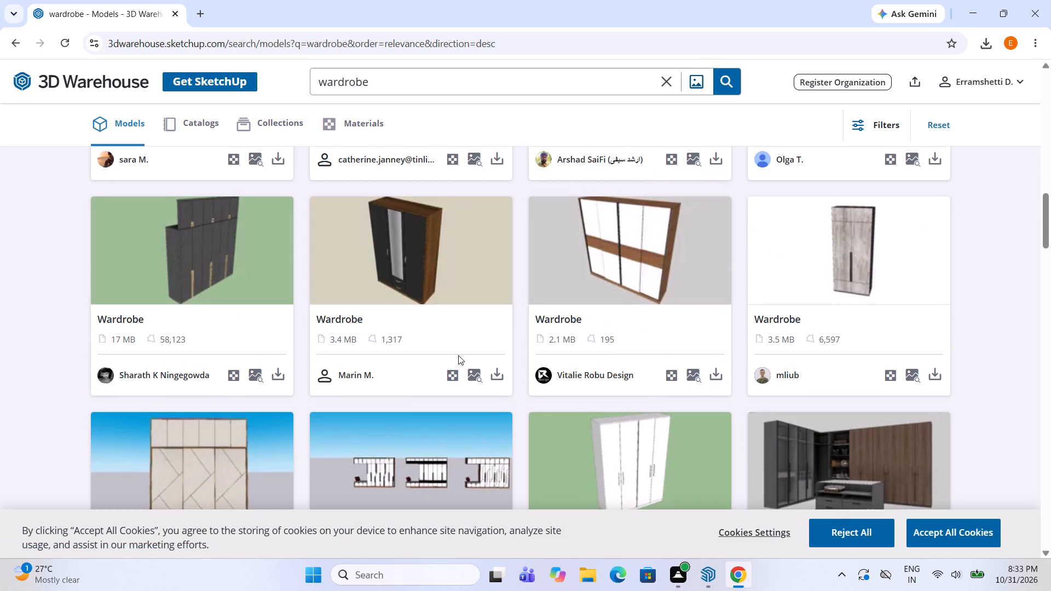
{"action": "scroll", "coordinate": [458, 355], "scroll_direction": "up", "scroll_amount": 7}
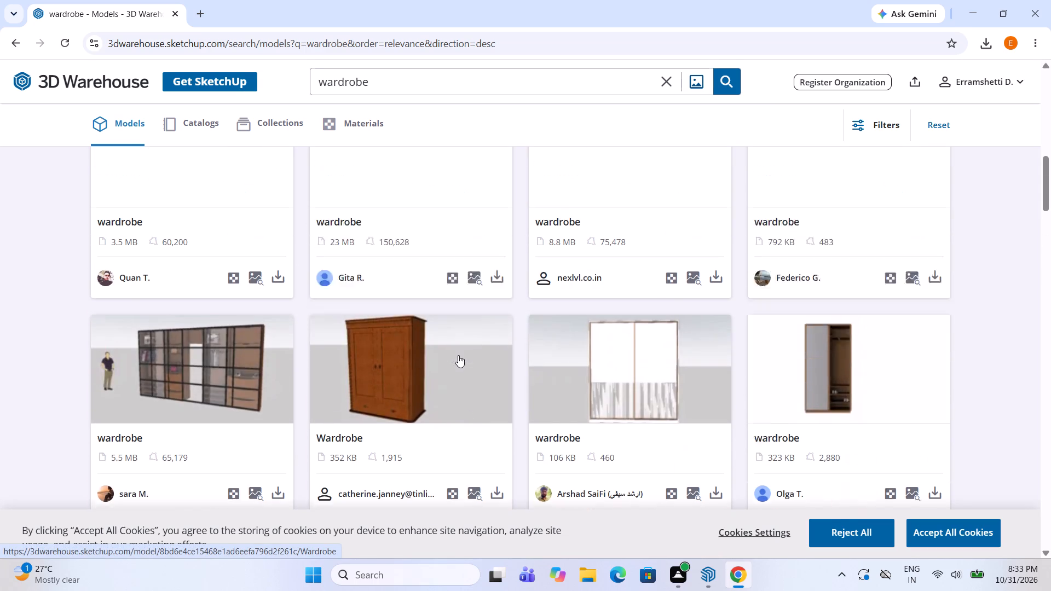
{"action": "scroll", "coordinate": [458, 355], "scroll_direction": "up", "scroll_amount": 8}
{"action": "scroll", "coordinate": [507, 360], "scroll_direction": "up", "scroll_amount": 5}
{"action": "scroll", "coordinate": [507, 360], "scroll_direction": "down", "scroll_amount": 4}
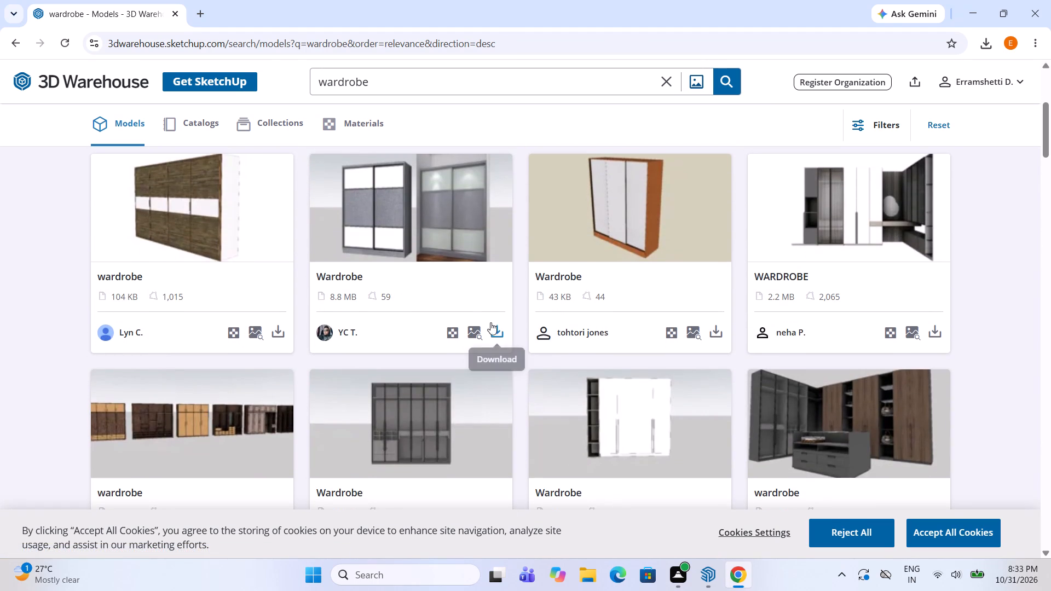
{"action": "left_click", "coordinate": [713, 333]}
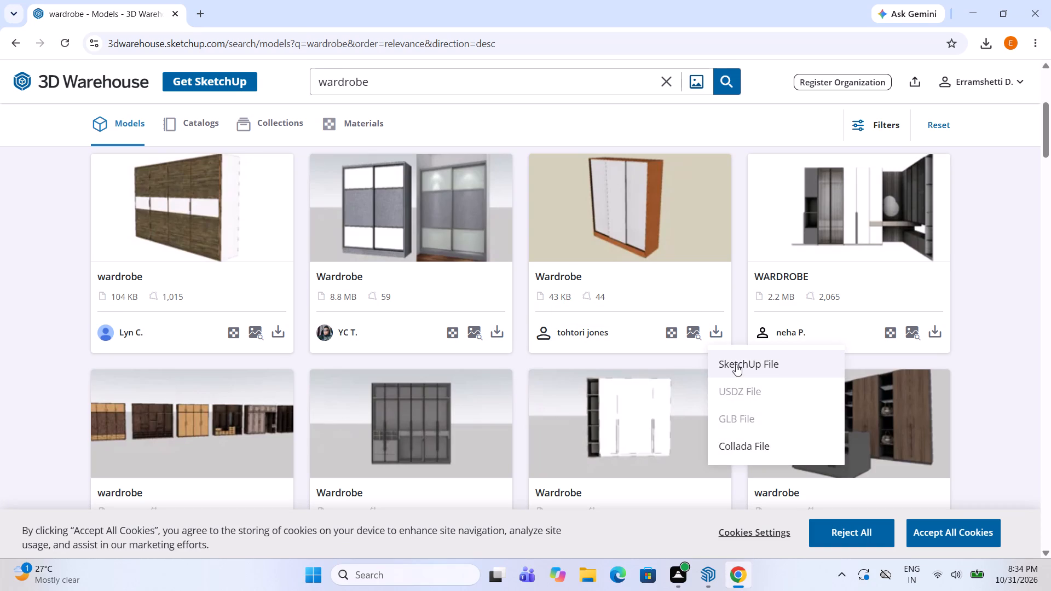
{"action": "left_click", "coordinate": [735, 363]}
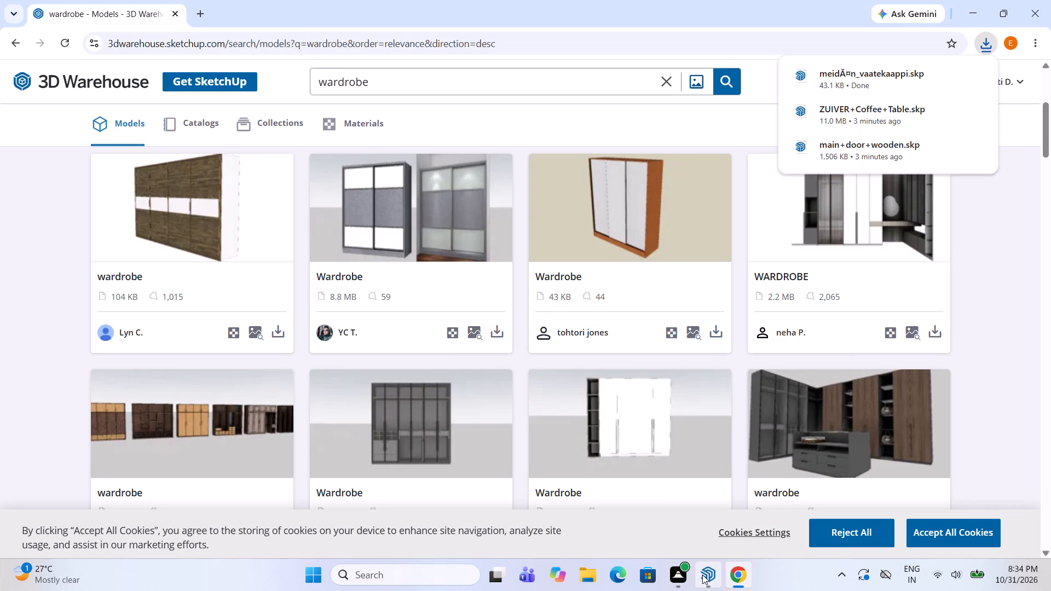
Back in SketchUp, import the downloaded meidÃ¤n_vaatekaappi wardrobe and place it outside the rear wall of the house with the car.
{"action": "left_click", "coordinate": [704, 525]}
{"action": "left_click", "coordinate": [12, 18]}
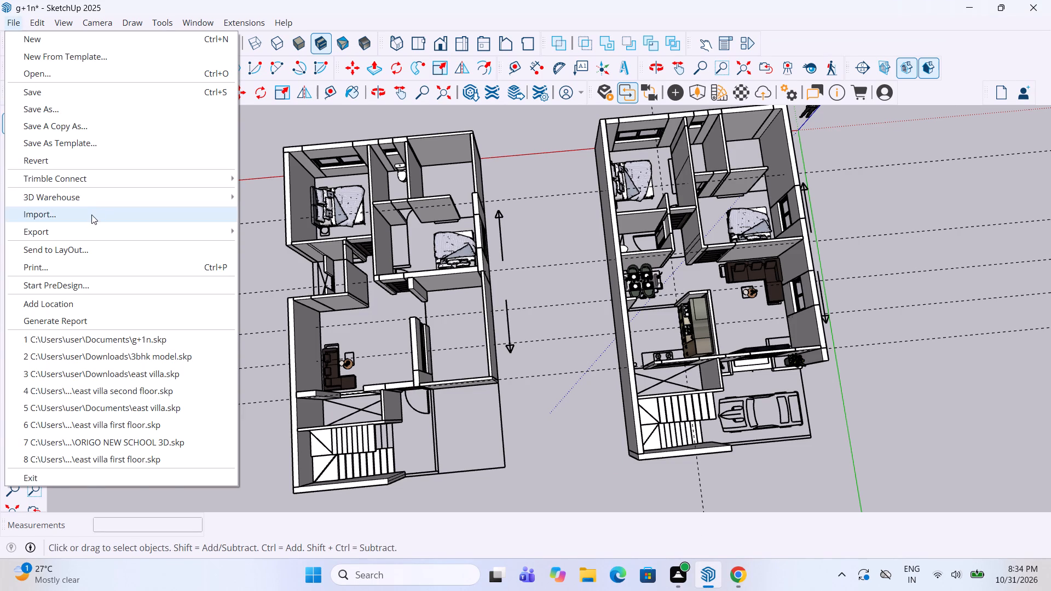
{"action": "left_click", "coordinate": [91, 215]}
{"action": "left_click", "coordinate": [210, 137]}
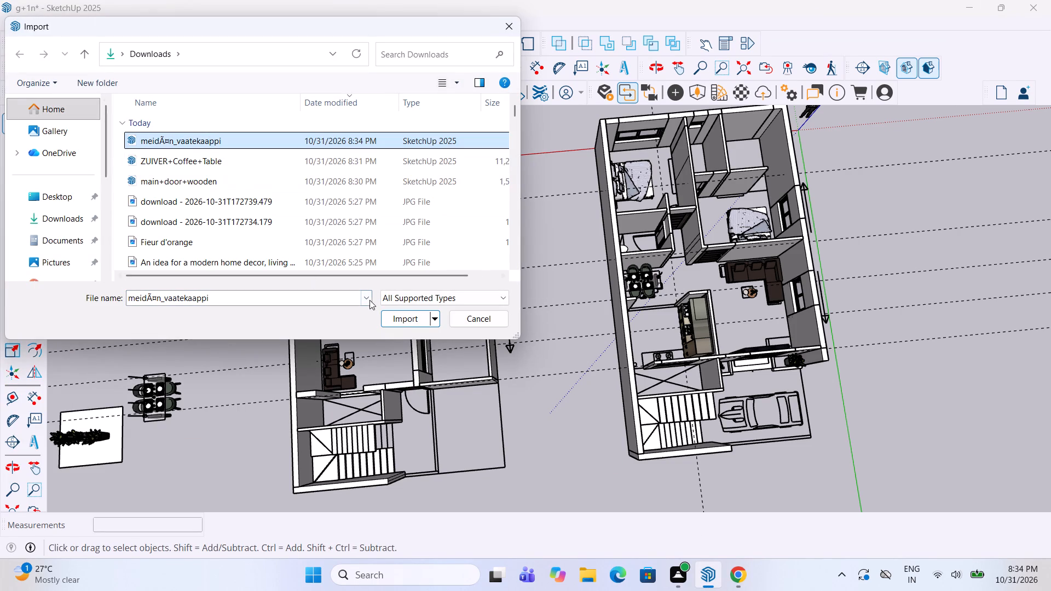
{"action": "left_click", "coordinate": [401, 320]}
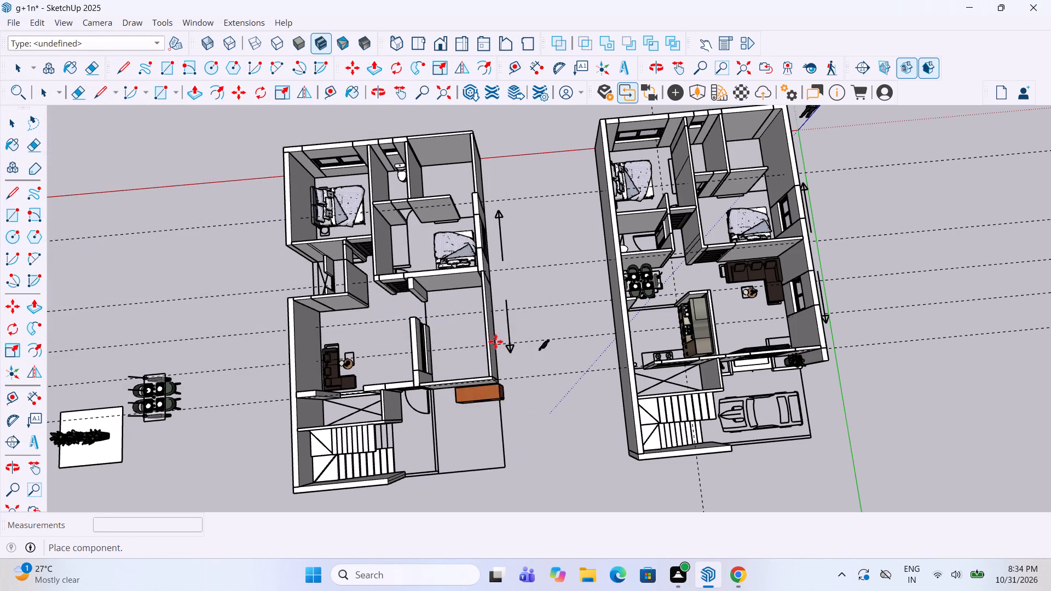
{"action": "scroll", "coordinate": [489, 346], "scroll_direction": "down", "scroll_amount": 5}
{"action": "scroll", "coordinate": [704, 188], "scroll_direction": "up", "scroll_amount": 5}
{"action": "middle_click_drag", "start_coordinate": [704, 188], "coordinate": [412, 170]}
{"action": "scroll", "coordinate": [523, 231], "scroll_direction": "down", "scroll_amount": 3}
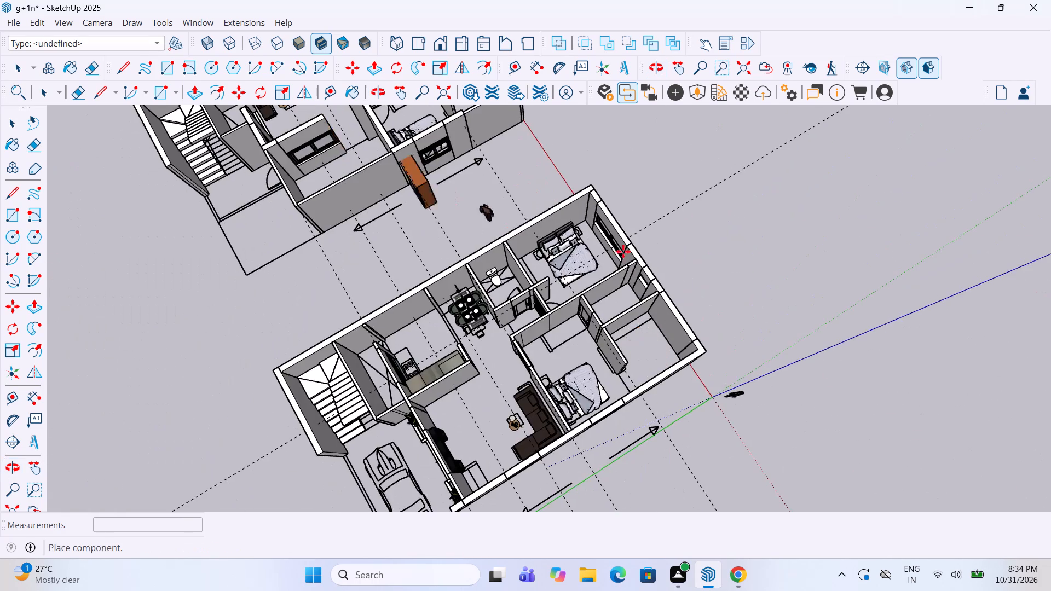
{"action": "scroll", "coordinate": [623, 251], "scroll_direction": "down", "scroll_amount": 3}
{"action": "scroll", "coordinate": [888, 299], "scroll_direction": "up", "scroll_amount": 6}
{"action": "scroll", "coordinate": [651, 270], "scroll_direction": "up", "scroll_amount": 4}
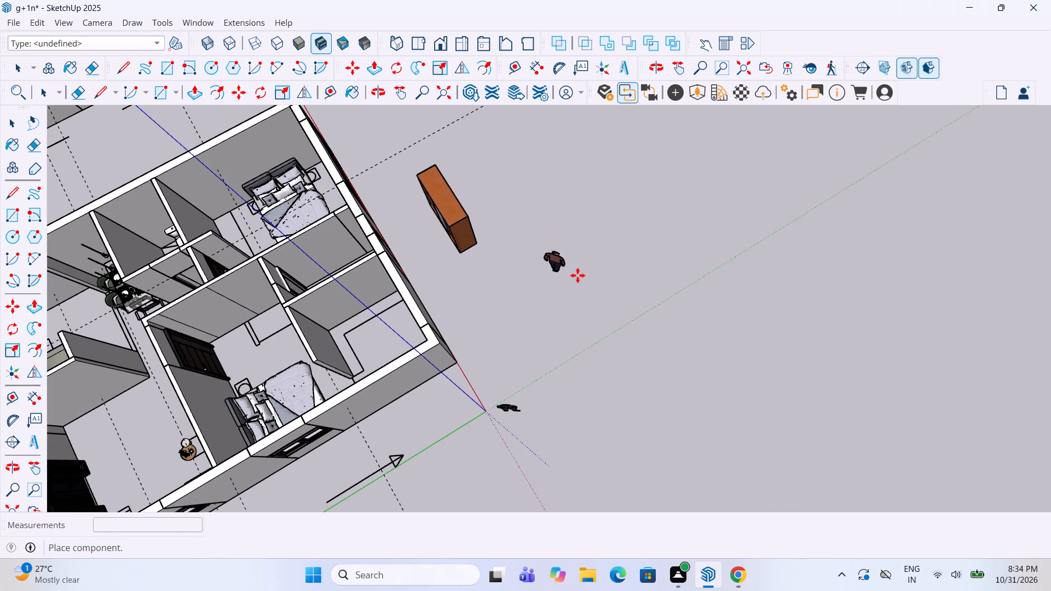
{"action": "left_click", "coordinate": [578, 275]}
Explode the imported wardrobe component and its nested group to separate the wardrobe from the human figure.
{"action": "right_click", "coordinate": [509, 294]}
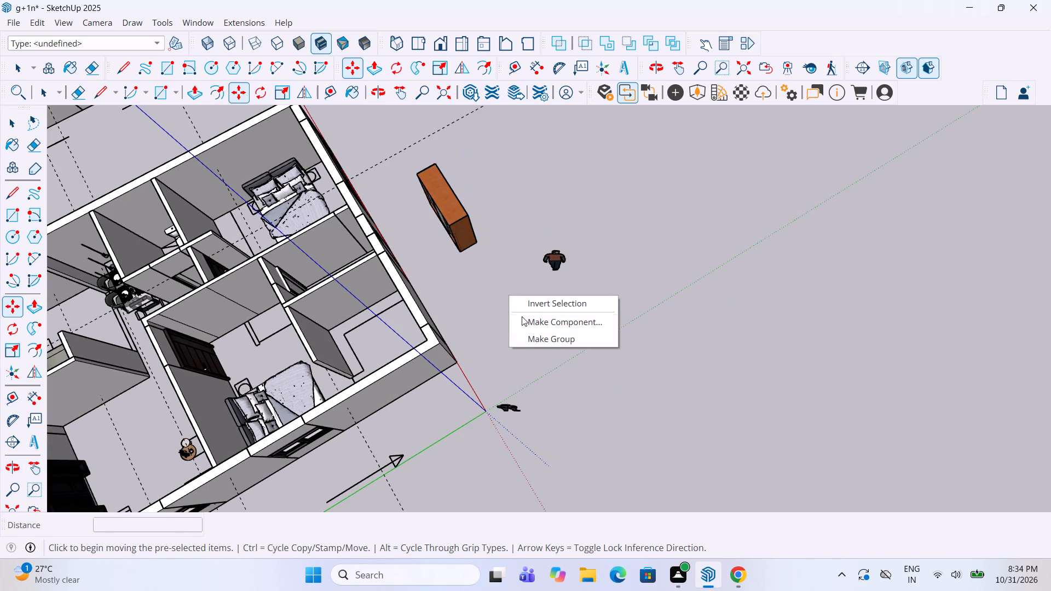
{"action": "left_click", "coordinate": [463, 229]}
{"action": "right_click", "coordinate": [463, 229]}
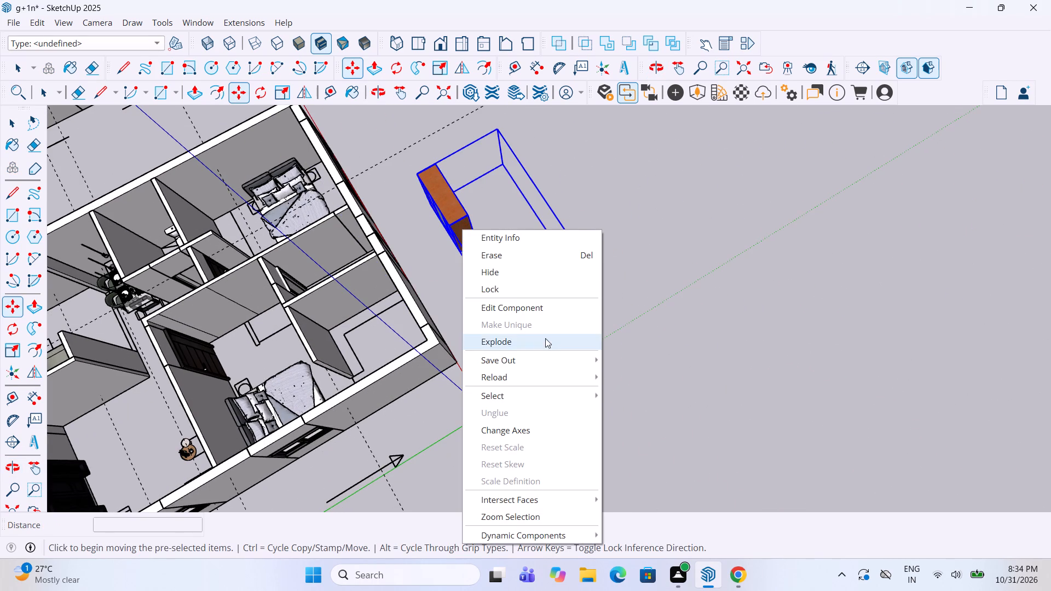
{"action": "left_click", "coordinate": [538, 346]}
{"action": "left_click", "coordinate": [556, 262]}
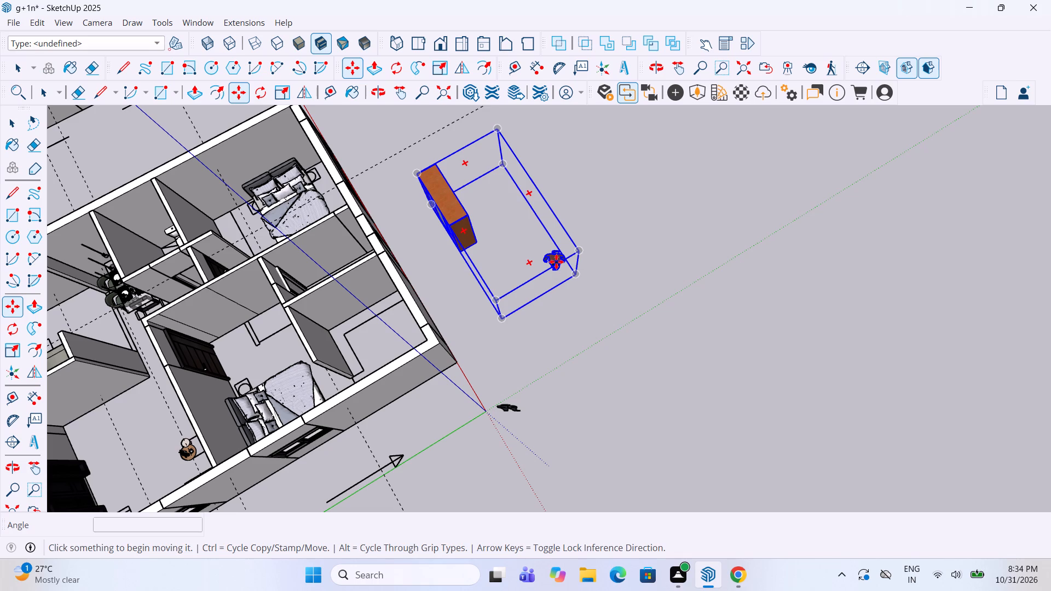
{"action": "key", "text": "space"}
{"action": "left_click", "coordinate": [560, 258]}
{"action": "right_click", "coordinate": [557, 258]}
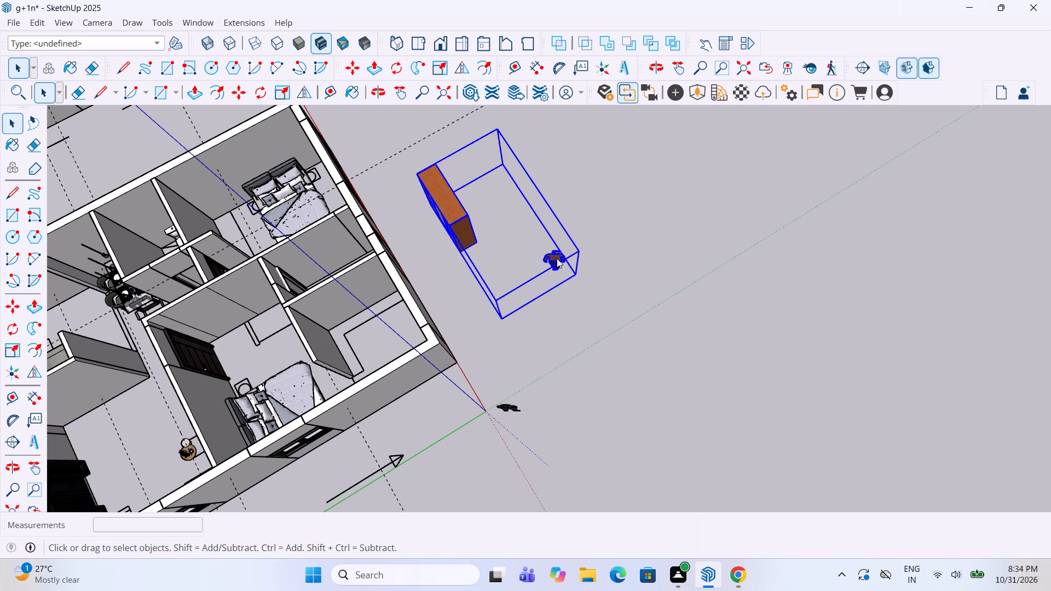
{"action": "left_click", "coordinate": [594, 367]}
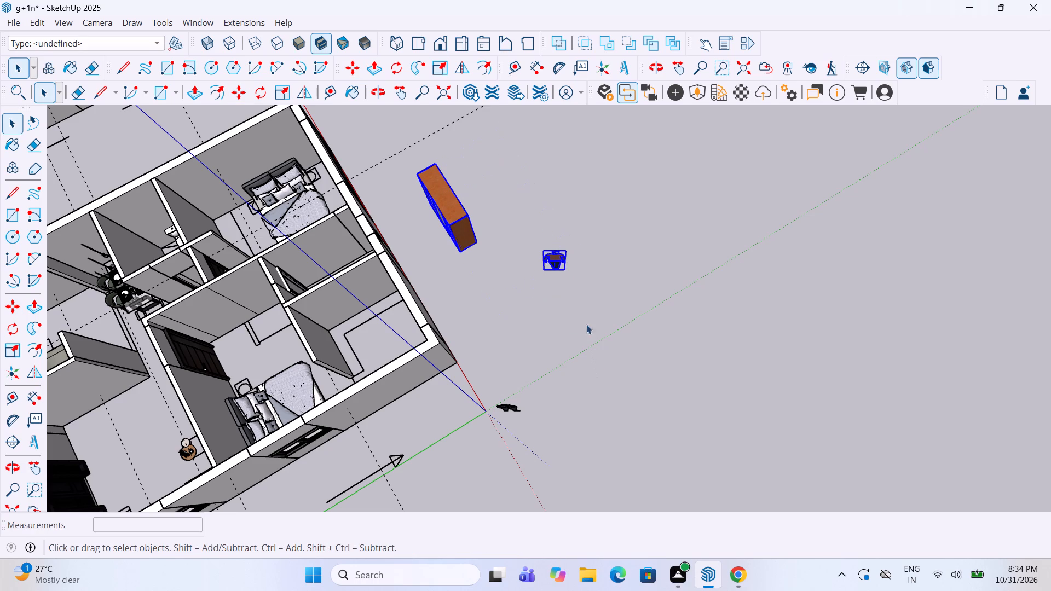
Delete the human figure that came with the wardrobe.
{"action": "left_click", "coordinate": [552, 265]}
{"action": "key", "text": "Delete"}
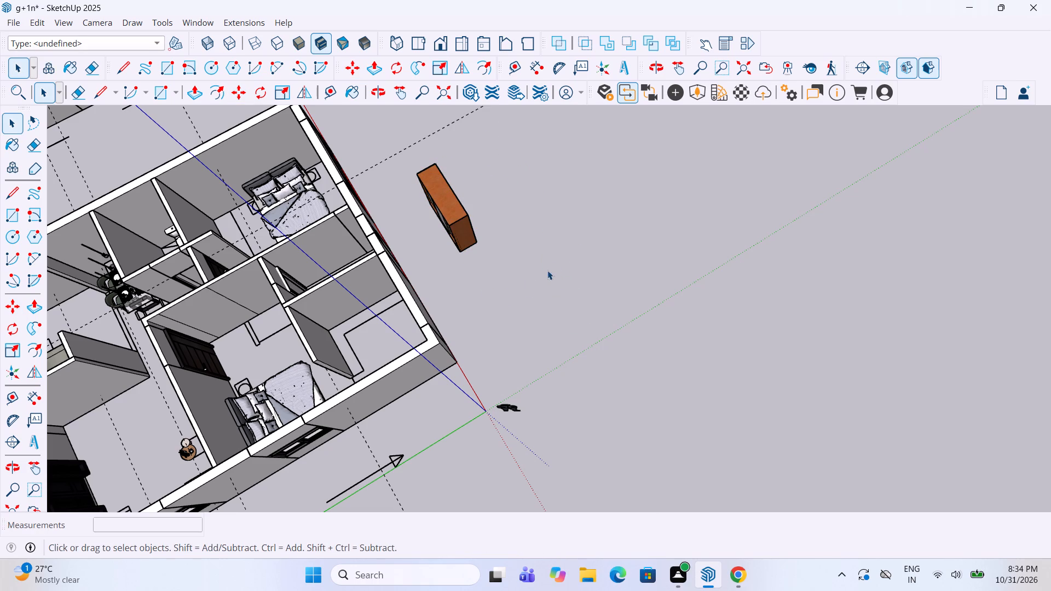
Rotate the wardrobe about a quarter turn on the ground plane so it lines up with the house walls.
{"action": "left_click", "coordinate": [469, 239]}
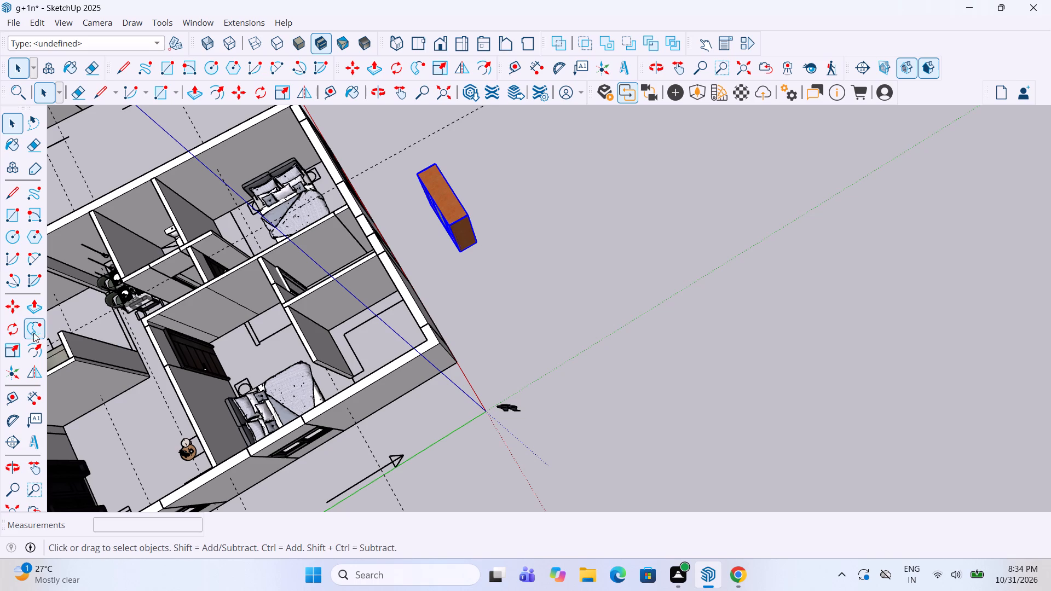
{"action": "left_click", "coordinate": [15, 333]}
{"action": "left_click", "coordinate": [555, 288]}
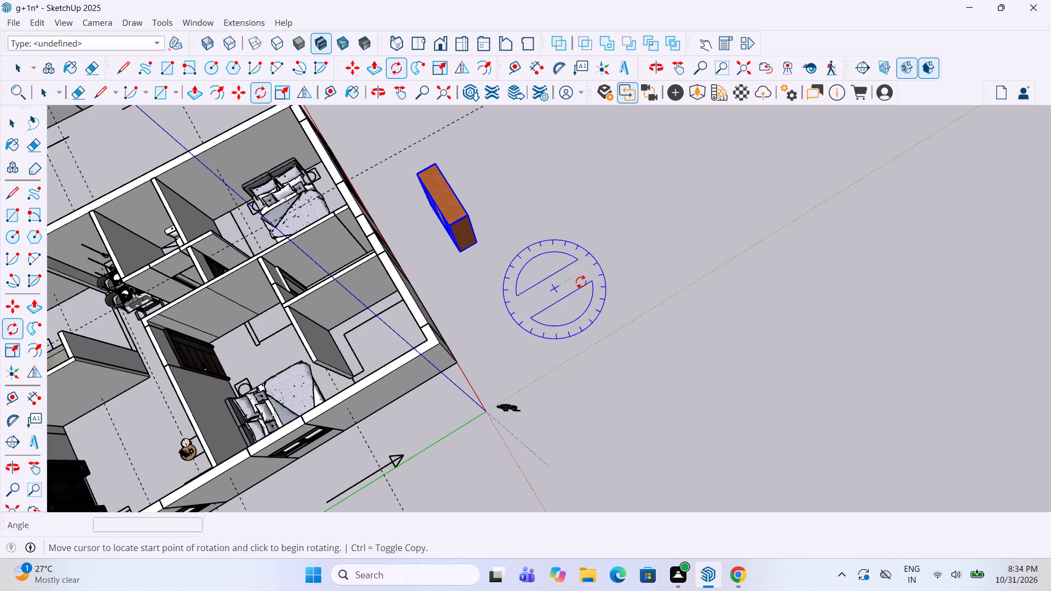
{"action": "left_click", "coordinate": [581, 281]}
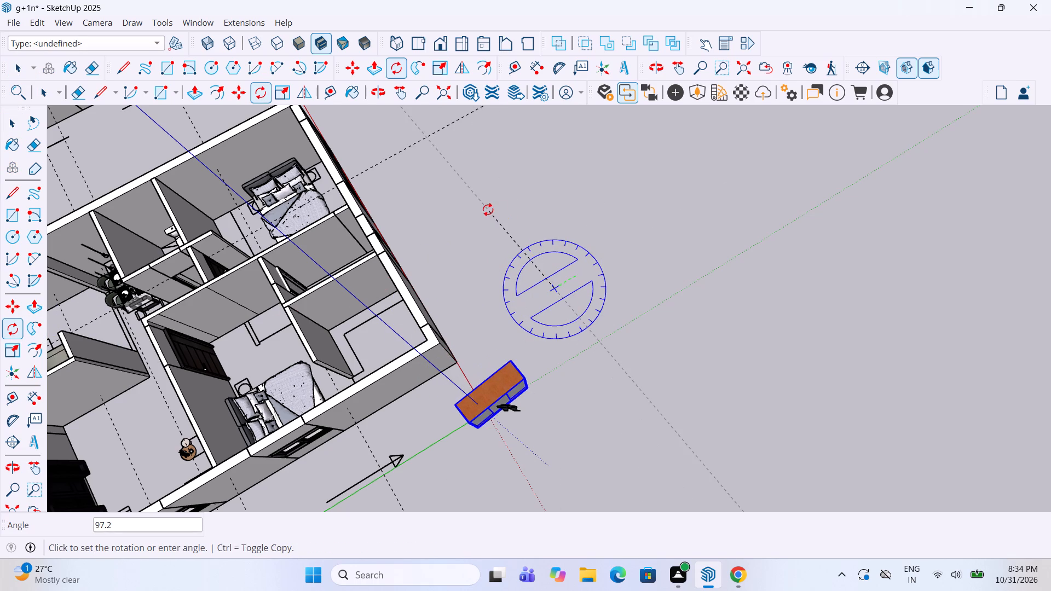
{"action": "left_click", "coordinate": [492, 204]}
Move the wardrobe by its bottom corner into the small corner room beside the bedroom, near the floor outline.
{"action": "scroll", "coordinate": [509, 284], "scroll_direction": "up", "scroll_amount": 3}
{"action": "key", "text": "m"}
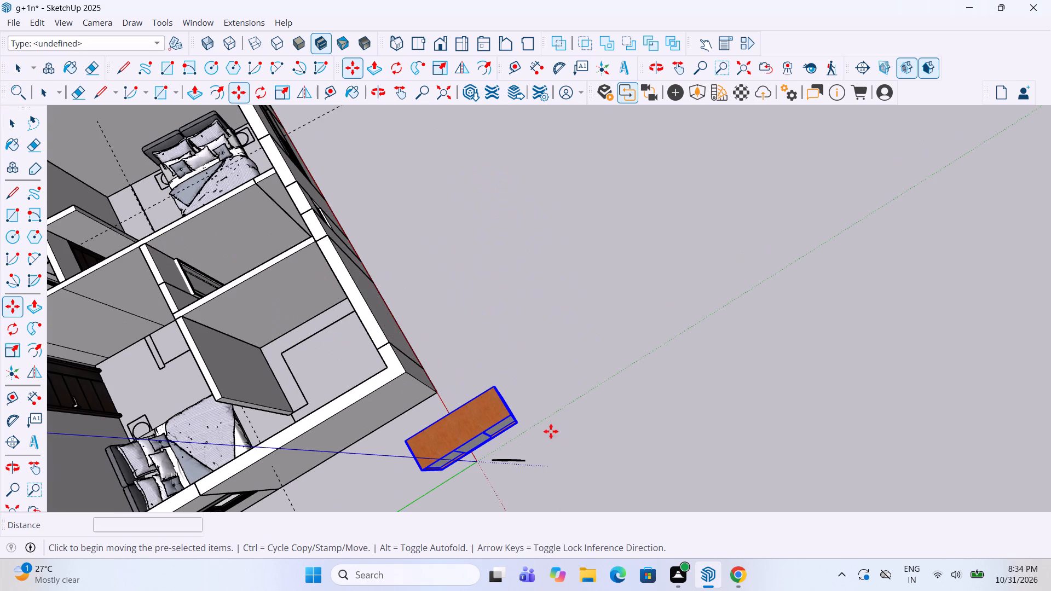
{"action": "left_click", "coordinate": [523, 426]}
{"action": "scroll", "coordinate": [348, 308], "scroll_direction": "up", "scroll_amount": 9}
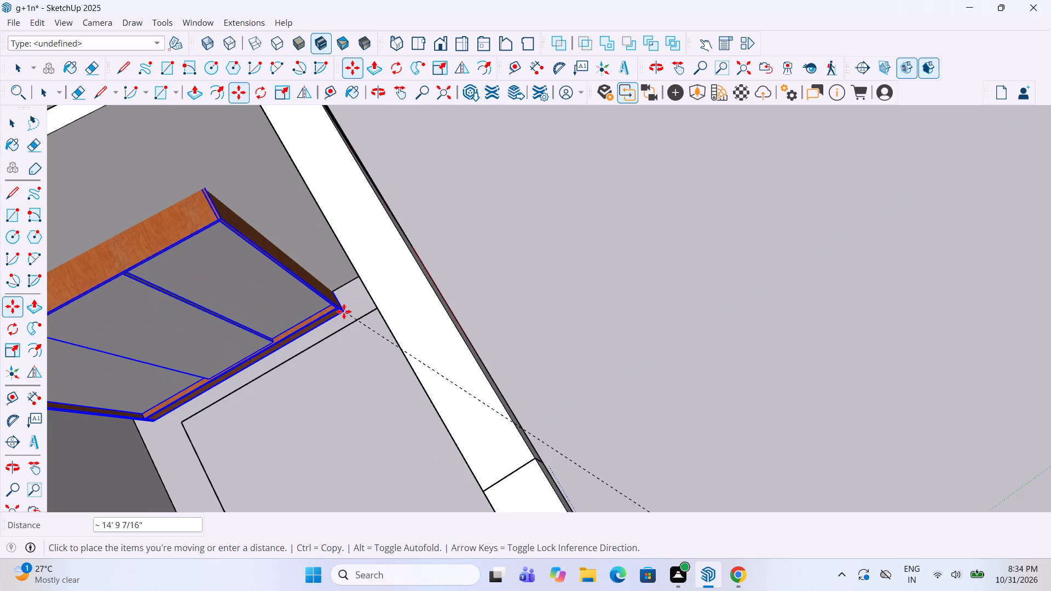
{"action": "middle_click_drag", "start_coordinate": [345, 310], "coordinate": [386, 287]}
{"action": "left_click", "coordinate": [424, 346]}
{"action": "scroll", "coordinate": [561, 242], "scroll_direction": "down", "scroll_amount": 5}
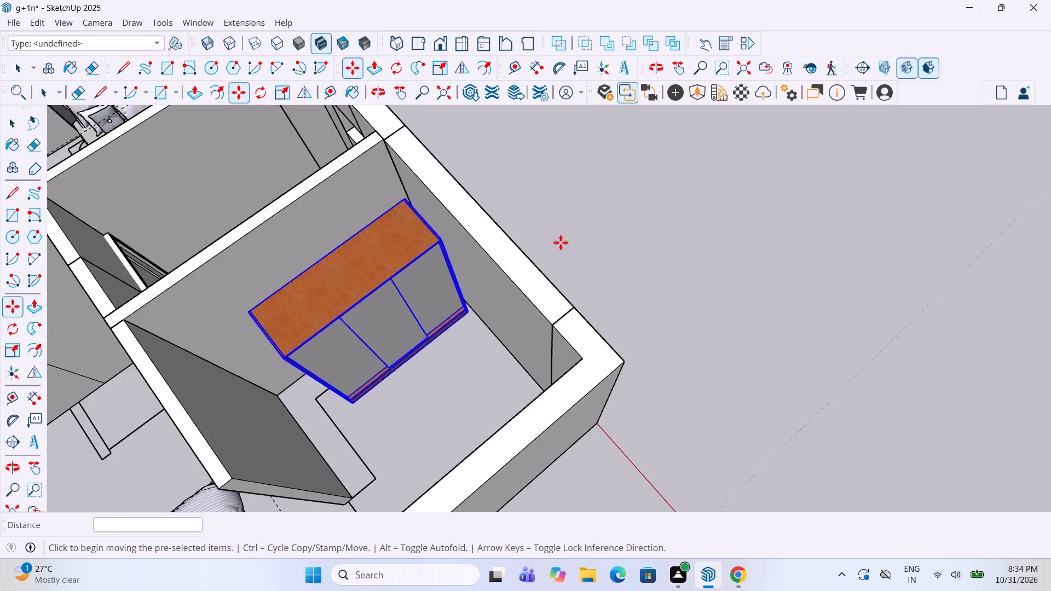
Move the wardrobe about 2' 2" by its bottom back corner into the room corner against the partition wall.
{"action": "scroll", "coordinate": [561, 242], "scroll_direction": "down", "scroll_amount": 4}
{"action": "middle_click_drag", "start_coordinate": [438, 277], "coordinate": [380, 279]}
{"action": "scroll", "coordinate": [577, 251], "scroll_direction": "down", "scroll_amount": 5}
{"action": "middle_click_drag", "start_coordinate": [580, 257], "coordinate": [562, 257]}
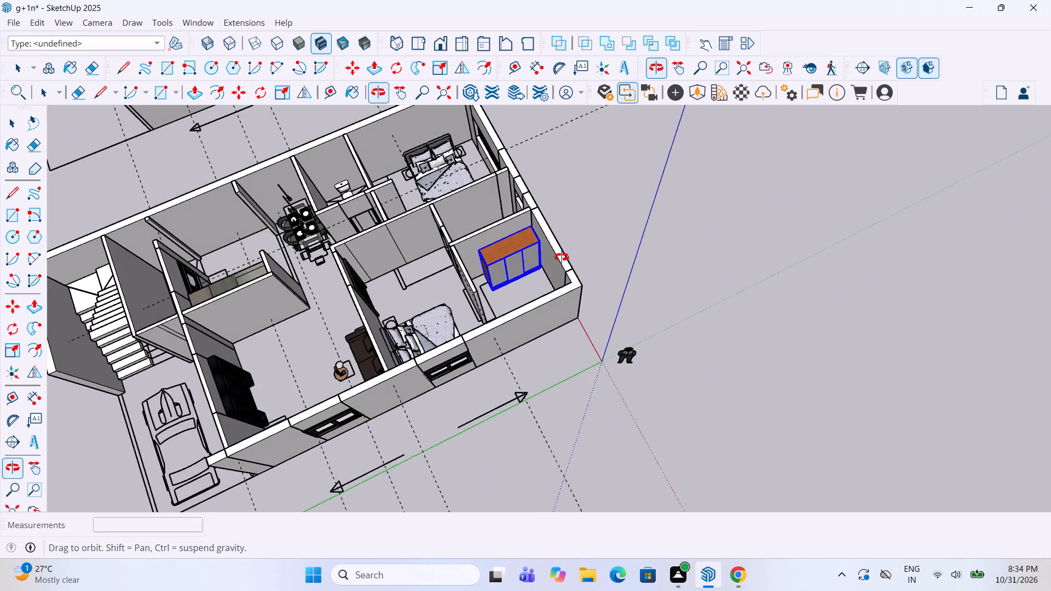
{"action": "middle_click_drag", "start_coordinate": [562, 257], "coordinate": [517, 276]}
{"action": "scroll", "coordinate": [510, 280], "scroll_direction": "up", "scroll_amount": 12}
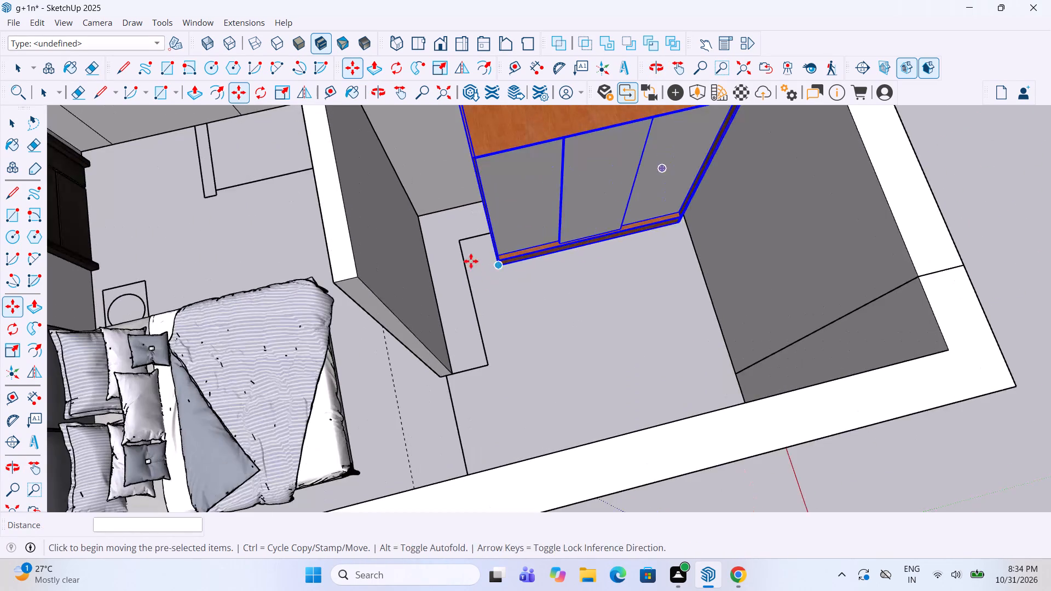
{"action": "middle_click_drag", "start_coordinate": [470, 259], "coordinate": [540, 251]}
{"action": "scroll", "coordinate": [423, 244], "scroll_direction": "up", "scroll_amount": 4}
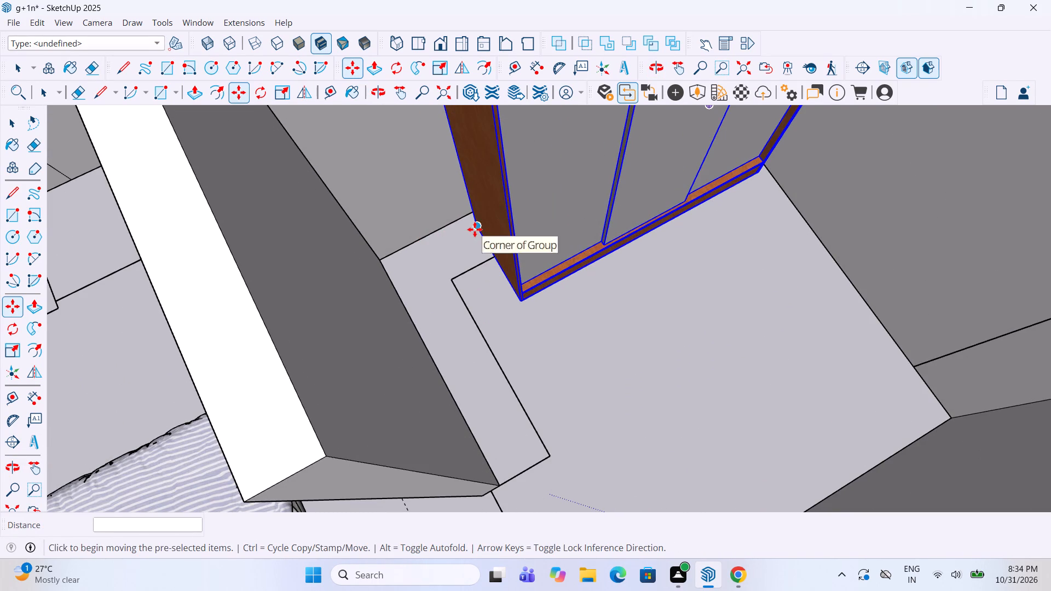
{"action": "left_click", "coordinate": [472, 227]}
{"action": "left_click", "coordinate": [375, 259]}
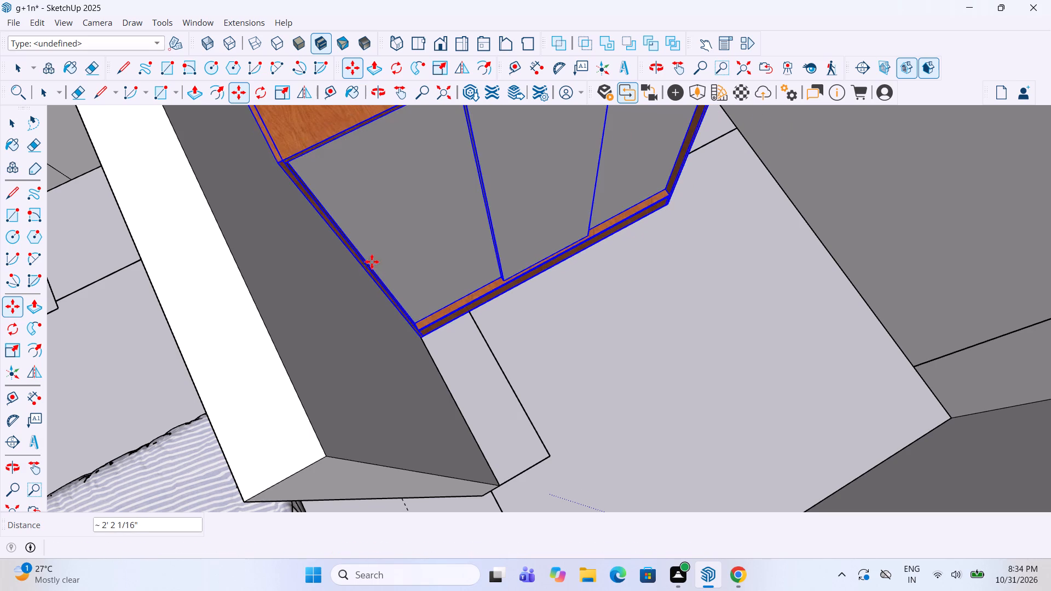
Stretch the wardrobe along the red axis until its free side meets the outer wall, with a final scale of about 1.10.
{"action": "scroll", "coordinate": [360, 286], "scroll_direction": "down", "scroll_amount": 17}
{"action": "middle_click_drag", "start_coordinate": [491, 288], "coordinate": [347, 266]}
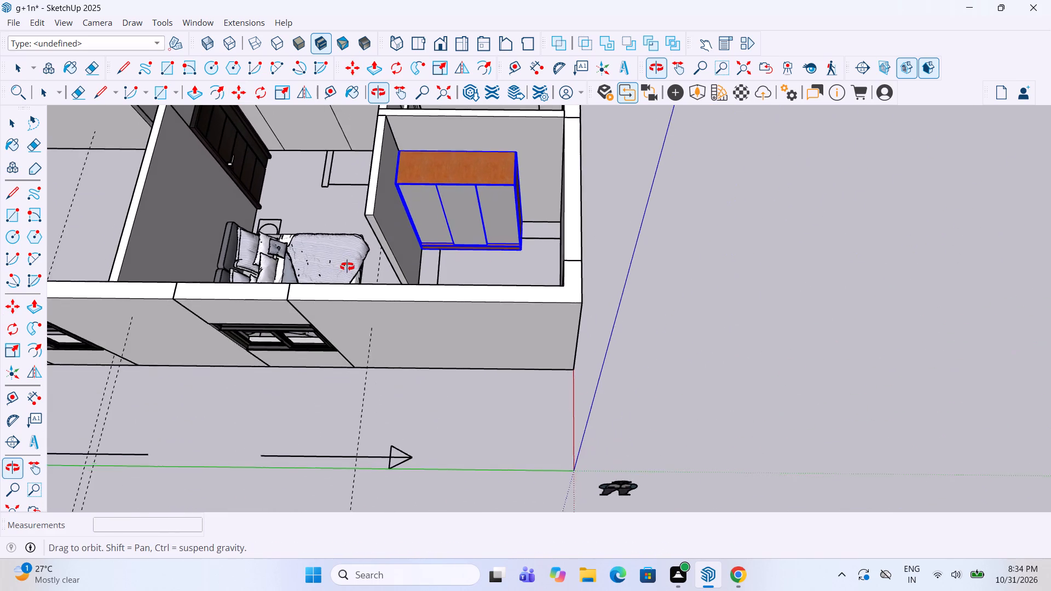
{"action": "middle_click_drag", "start_coordinate": [347, 266], "coordinate": [343, 268]}
{"action": "scroll", "coordinate": [630, 160], "scroll_direction": "up", "scroll_amount": 6}
{"action": "key", "text": "s"}
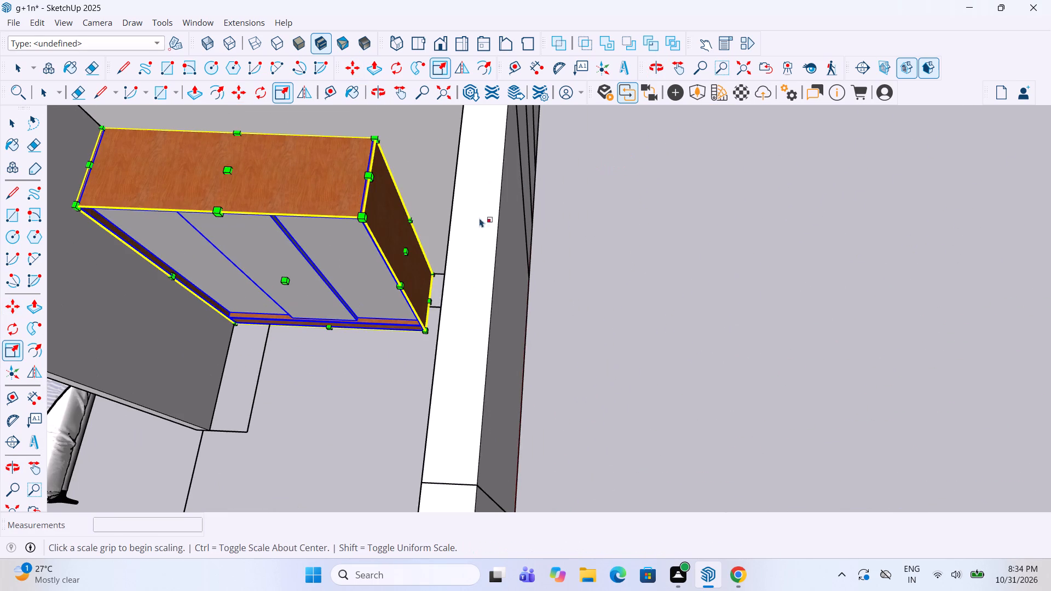
{"action": "left_click_drag", "start_coordinate": [408, 252], "coordinate": [453, 263]}
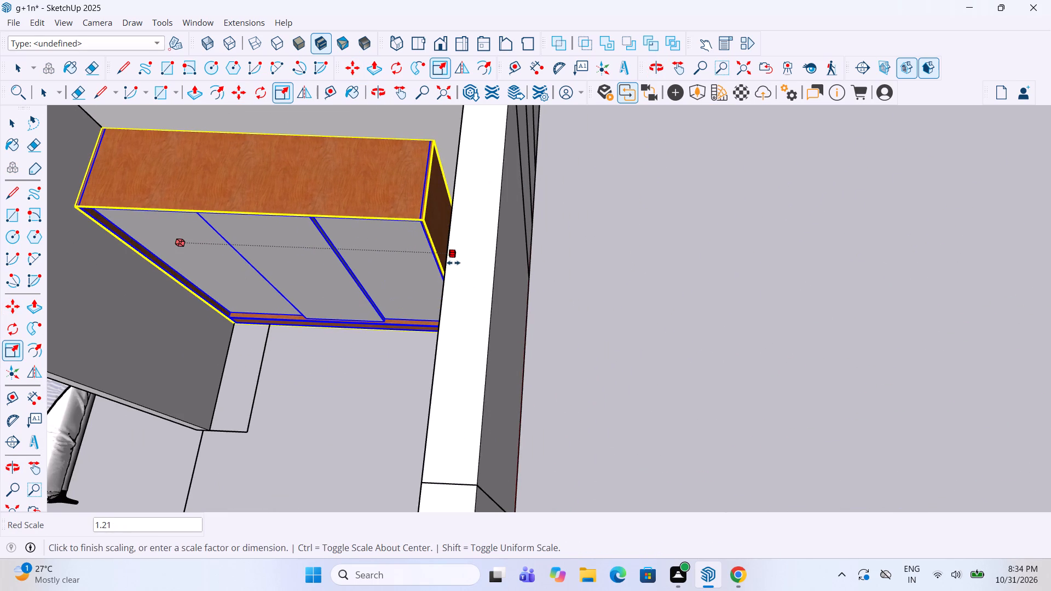
{"action": "left_click_drag", "start_coordinate": [453, 263], "coordinate": [465, 271]}
{"action": "scroll", "coordinate": [671, 213], "scroll_direction": "down", "scroll_amount": 4}
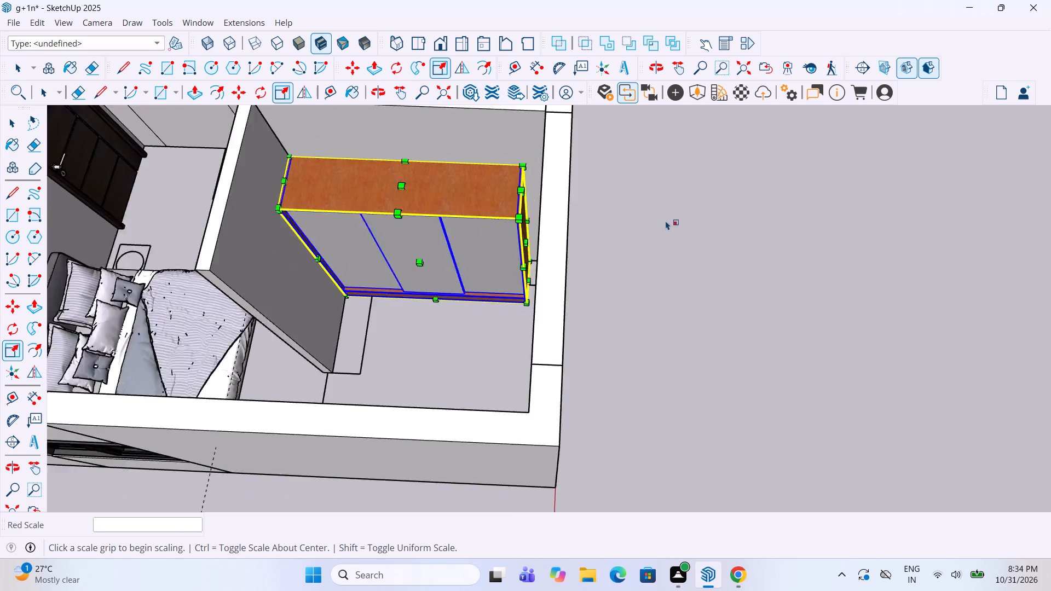
{"action": "middle_click_drag", "start_coordinate": [666, 221], "coordinate": [678, 224]}
{"action": "scroll", "coordinate": [571, 234], "scroll_direction": "up", "scroll_amount": 4}
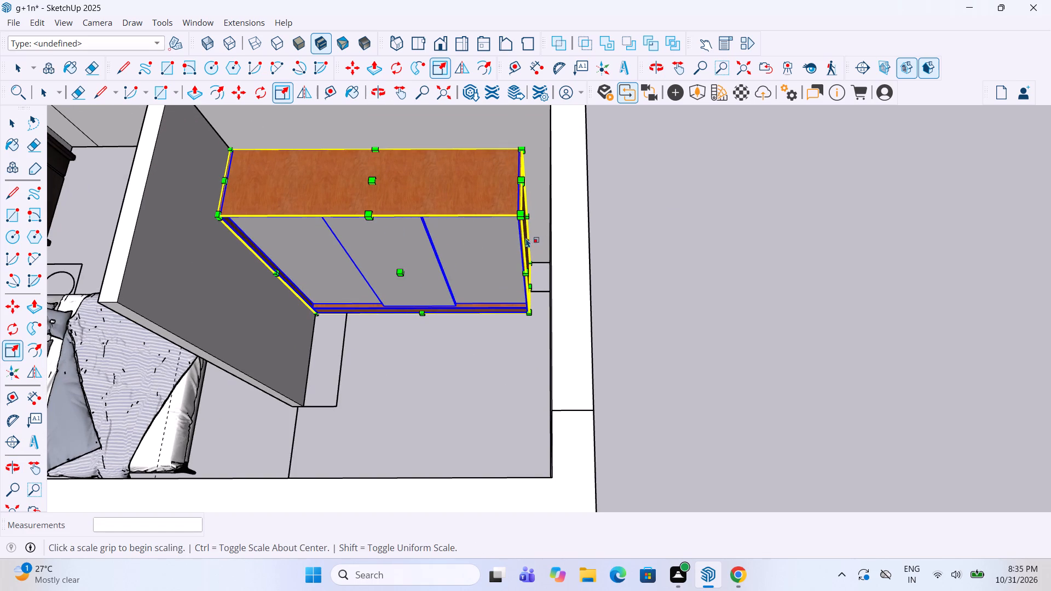
{"action": "left_click_drag", "start_coordinate": [528, 242], "coordinate": [551, 244]}
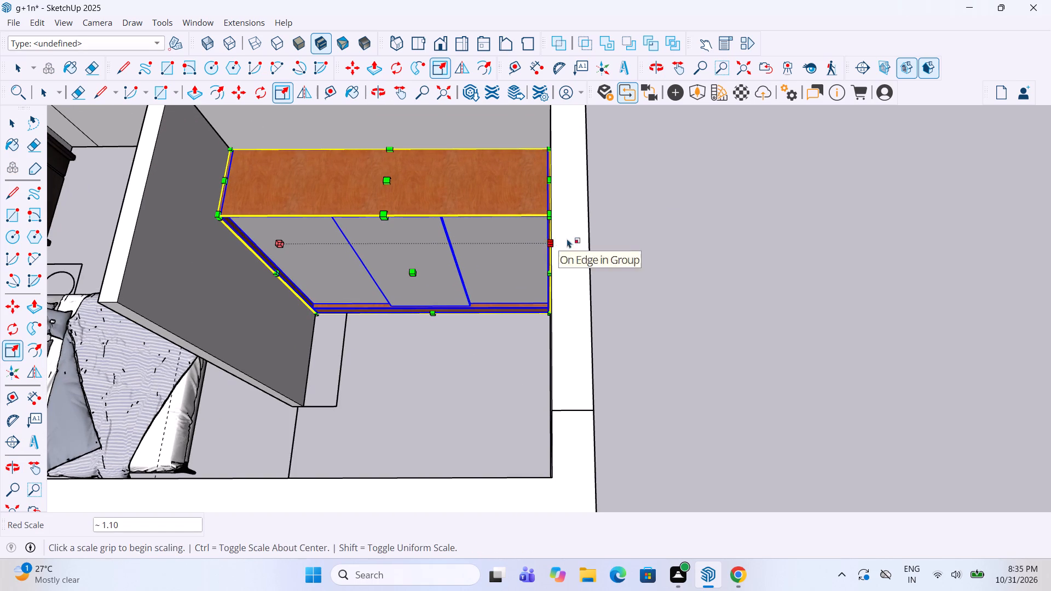
{"action": "key", "text": "space"}
{"action": "left_click", "coordinate": [704, 219]}
Examine the room layouts and furniture of both house models from above and from several sides.
{"action": "scroll", "coordinate": [698, 230], "scroll_direction": "down", "scroll_amount": 5}
{"action": "middle_click_drag", "start_coordinate": [678, 268], "coordinate": [685, 193]}
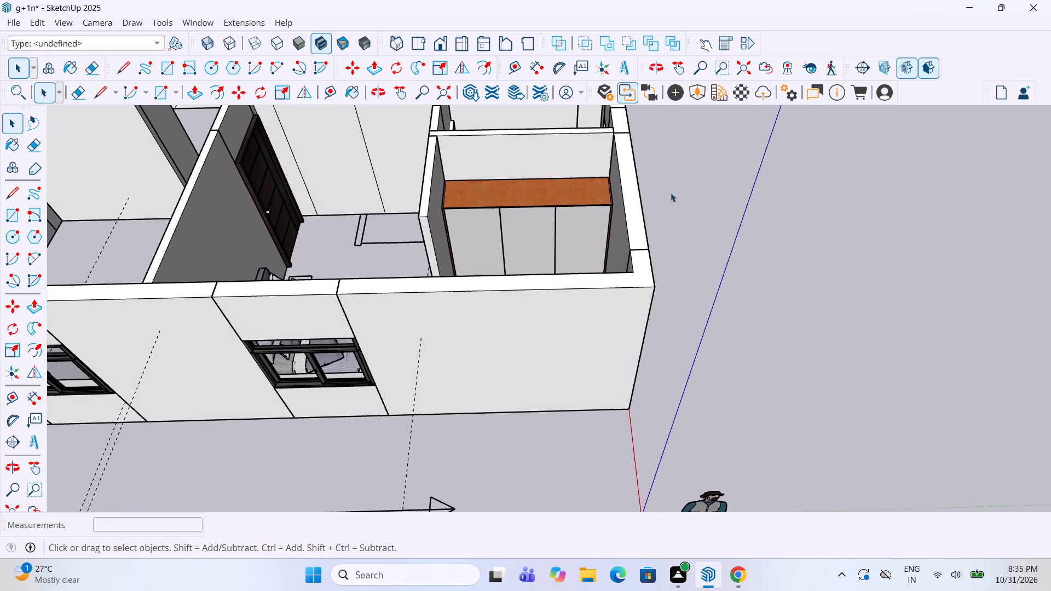
{"action": "scroll", "coordinate": [658, 201], "scroll_direction": "down", "scroll_amount": 4}
{"action": "middle_click_drag", "start_coordinate": [620, 182], "coordinate": [628, 340]}
{"action": "middle_click", "coordinate": [628, 340]}
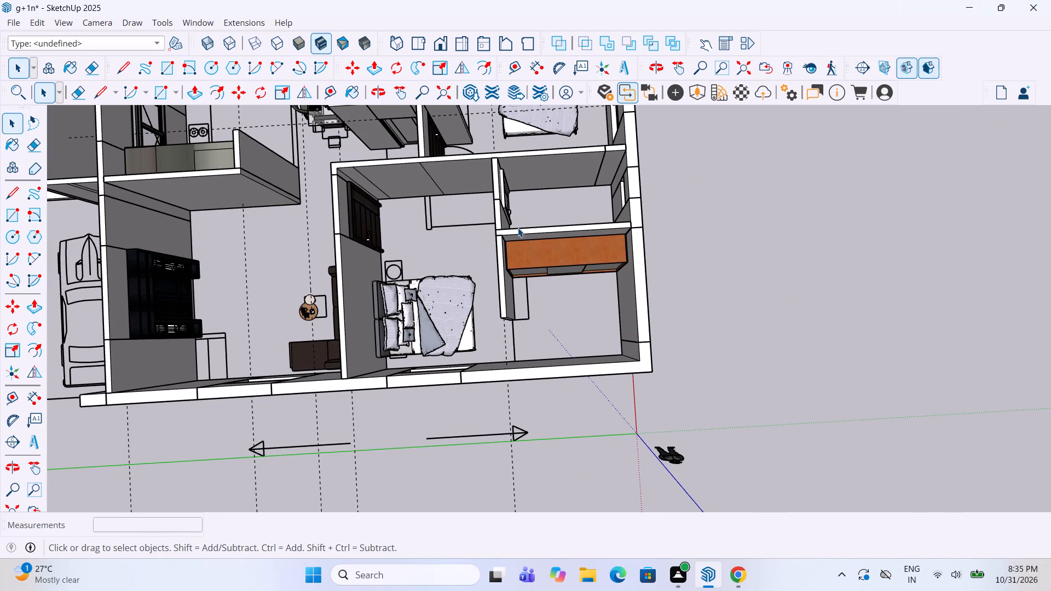
{"action": "scroll", "coordinate": [599, 268], "scroll_direction": "down", "scroll_amount": 6}
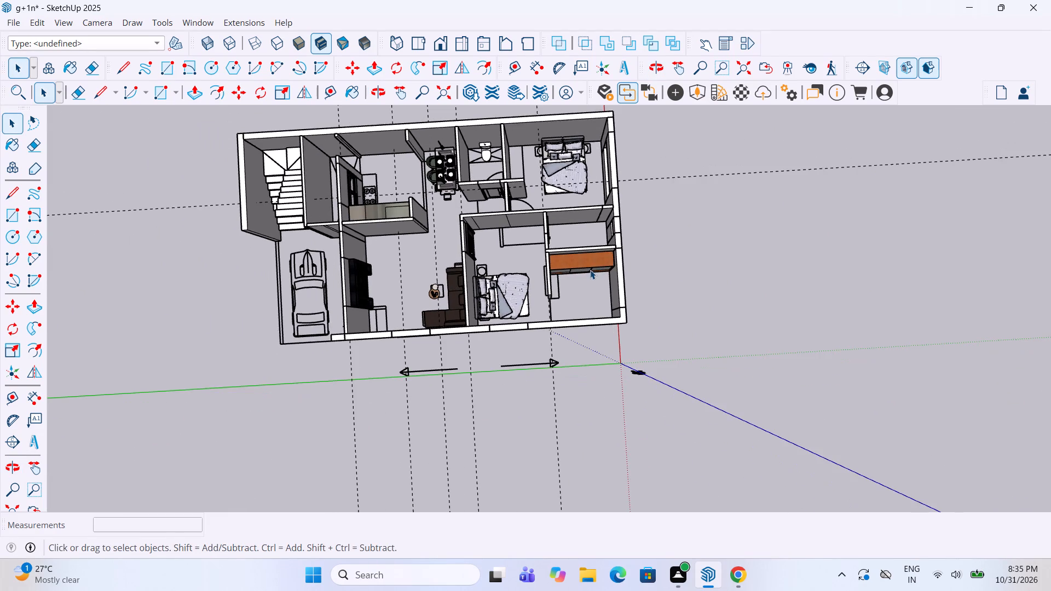
{"action": "scroll", "coordinate": [590, 269], "scroll_direction": "down", "scroll_amount": 5}
{"action": "scroll", "coordinate": [490, 204], "scroll_direction": "up", "scroll_amount": 5}
{"action": "middle_click_drag", "start_coordinate": [556, 214], "coordinate": [621, 212]}
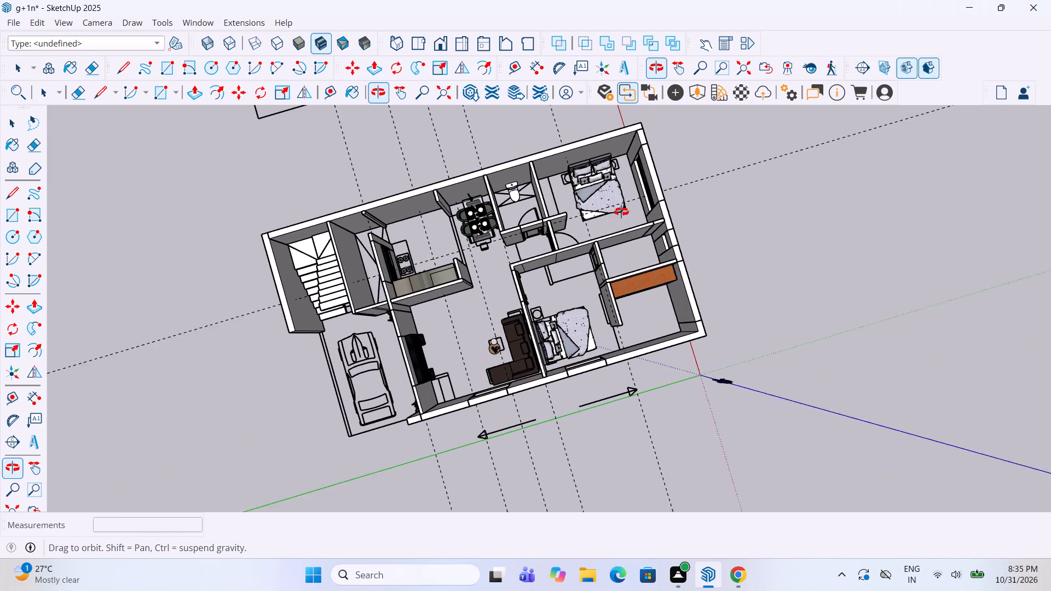
{"action": "middle_click_drag", "start_coordinate": [621, 212], "coordinate": [622, 211]}
{"action": "middle_click_drag", "start_coordinate": [530, 224], "coordinate": [833, 205]}
{"action": "scroll", "coordinate": [593, 192], "scroll_direction": "up", "scroll_amount": 3}
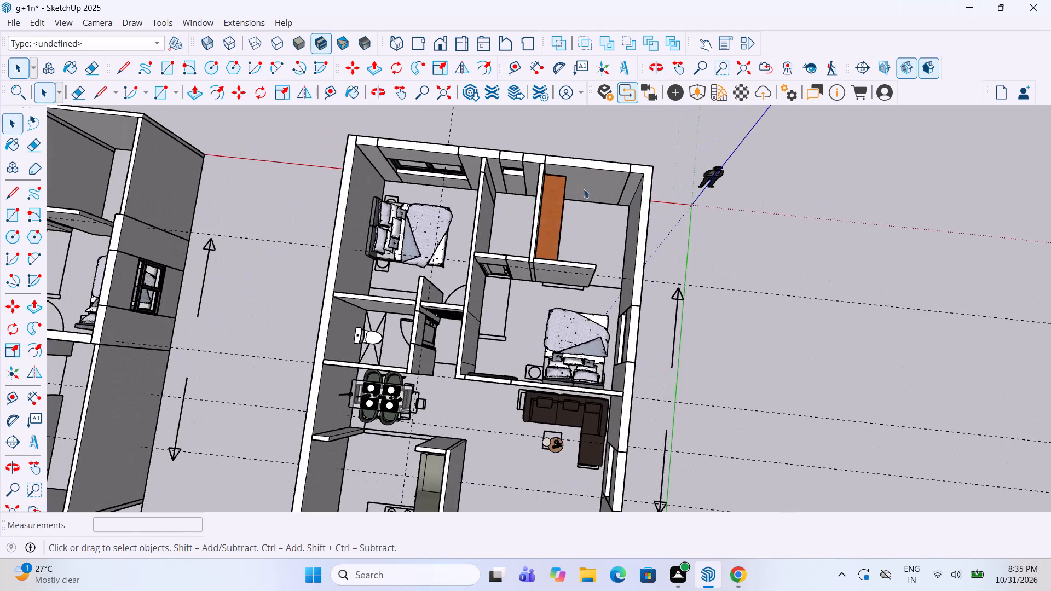
{"action": "middle_click_drag", "start_coordinate": [412, 199], "coordinate": [383, 273]}
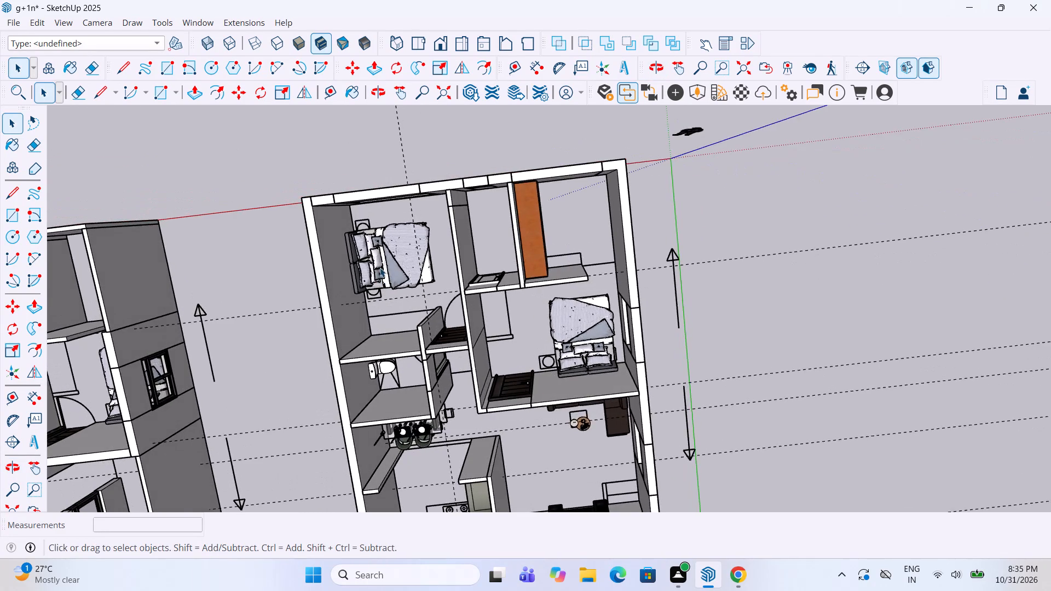
{"action": "scroll", "coordinate": [388, 273], "scroll_direction": "down", "scroll_amount": 5}
{"action": "middle_click_drag", "start_coordinate": [695, 282], "coordinate": [583, 285]}
{"action": "scroll", "coordinate": [570, 236], "scroll_direction": "down", "scroll_amount": 12}
{"action": "middle_click_drag", "start_coordinate": [399, 332], "coordinate": [418, 332]}
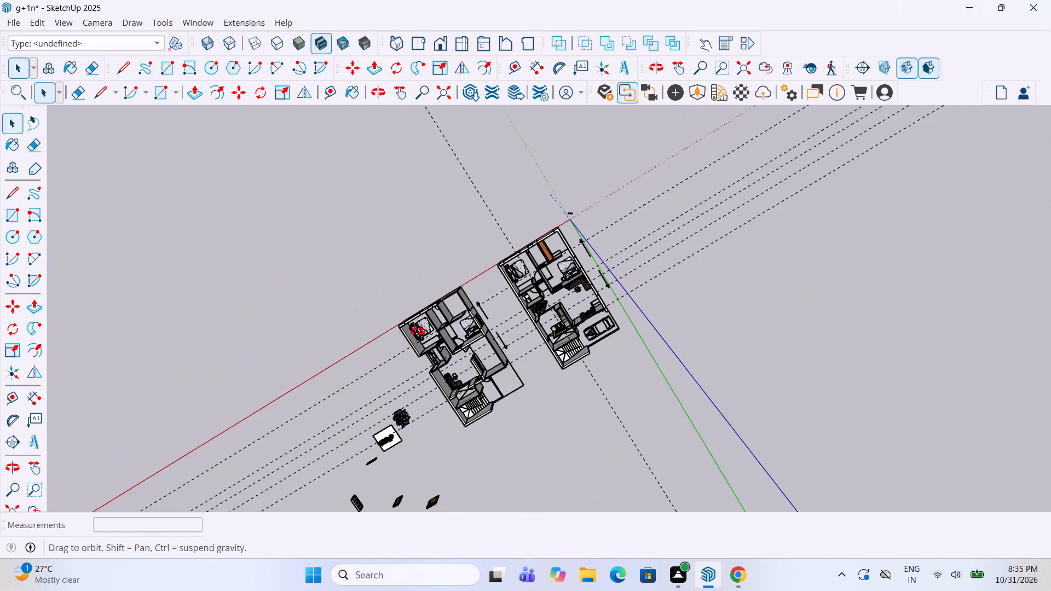
{"action": "middle_click_drag", "start_coordinate": [418, 332], "coordinate": [886, 237]}
{"action": "middle_click_drag", "start_coordinate": [741, 313], "coordinate": [751, 101]}
{"action": "middle_click_drag", "start_coordinate": [302, 345], "coordinate": [840, 334]}
{"action": "middle_click_drag", "start_coordinate": [386, 337], "coordinate": [677, 430]}
Copy the small corner room's wardrobe about 18' 2" out to the open ground in front of the house.
{"action": "scroll", "coordinate": [485, 385], "scroll_direction": "up", "scroll_amount": 2}
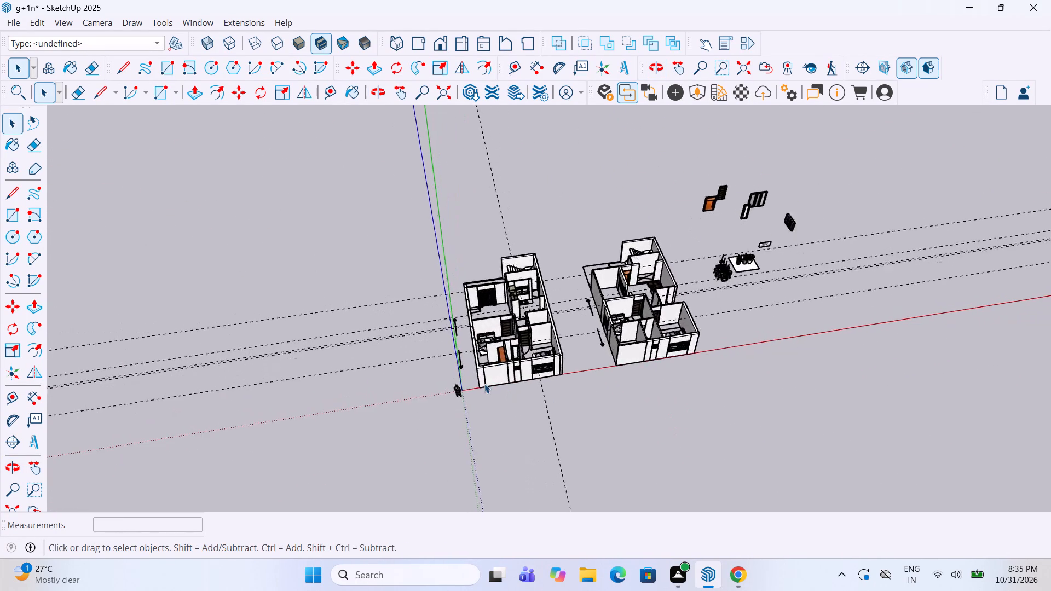
{"action": "scroll", "coordinate": [484, 384], "scroll_direction": "up", "scroll_amount": 3}
{"action": "left_click", "coordinate": [506, 336]}
{"action": "key", "text": "m"}
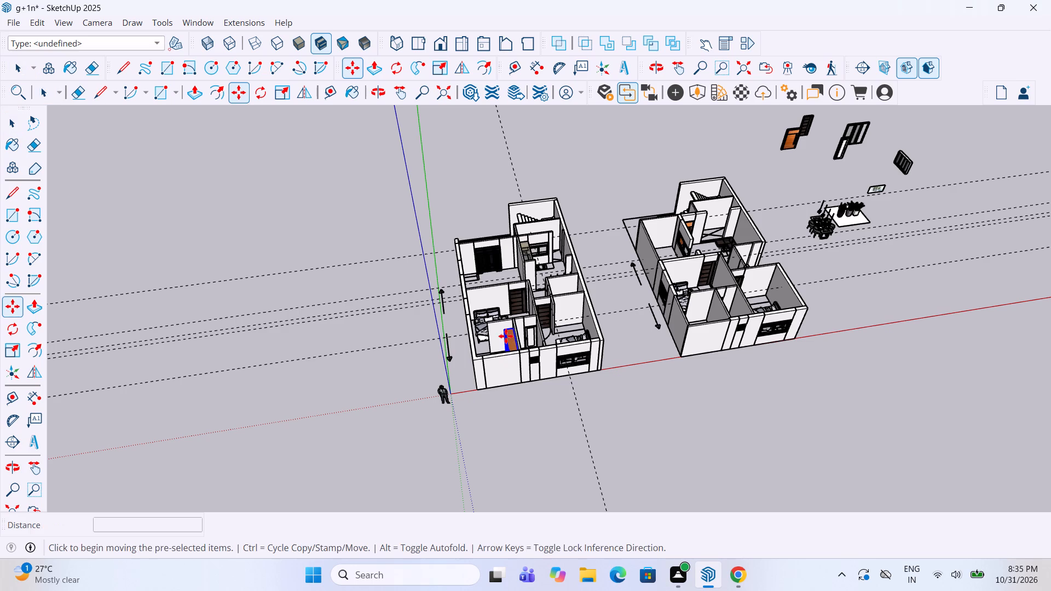
{"action": "left_click", "coordinate": [511, 343], "text": "ctrl"}
{"action": "scroll", "coordinate": [550, 286], "scroll_direction": "down", "scroll_amount": 4}
{"action": "scroll", "coordinate": [540, 393], "scroll_direction": "up", "scroll_amount": 4}
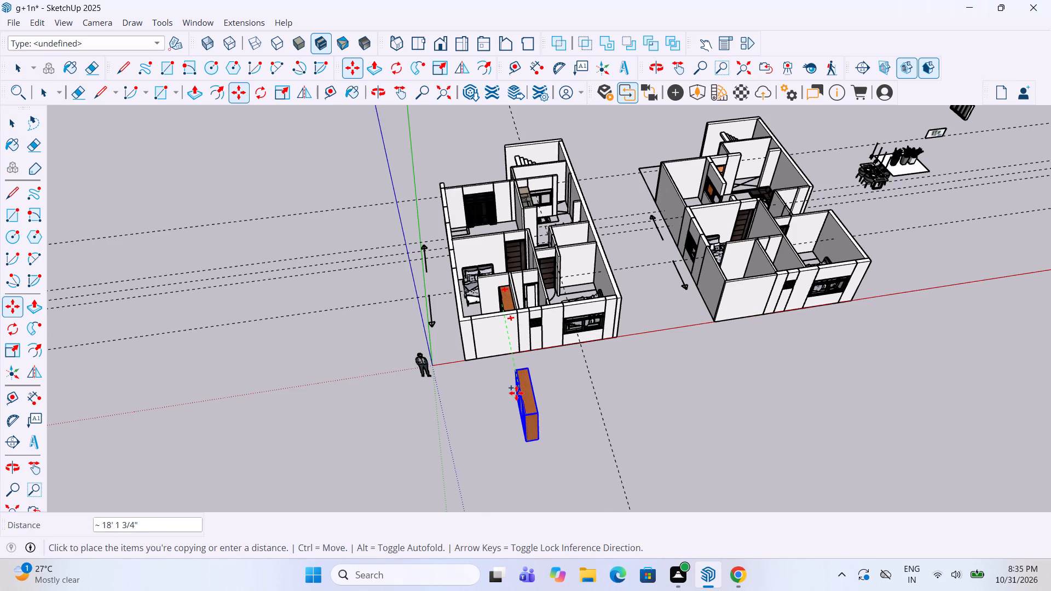
{"action": "left_click", "coordinate": [516, 393]}
Rotate the copied wardrobe 90° on the ground plane so its length runs along the red axis.
{"action": "middle_click_drag", "start_coordinate": [356, 341], "coordinate": [186, 260]}
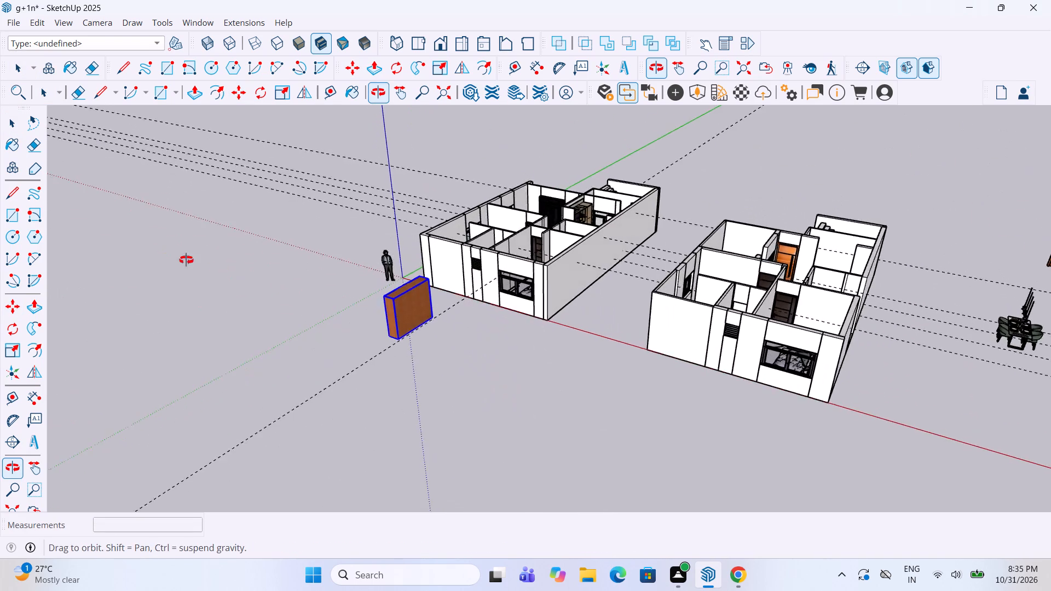
{"action": "middle_click_drag", "start_coordinate": [186, 260], "coordinate": [305, 286]}
{"action": "left_click", "coordinate": [5, 328]}
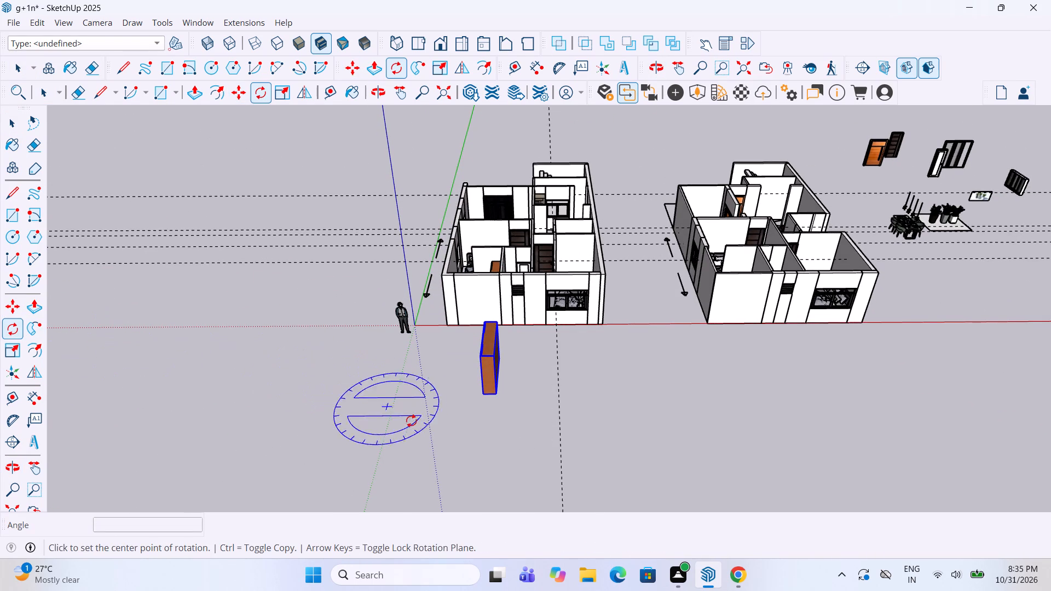
{"action": "left_click", "coordinate": [415, 426]}
{"action": "left_click", "coordinate": [458, 427]}
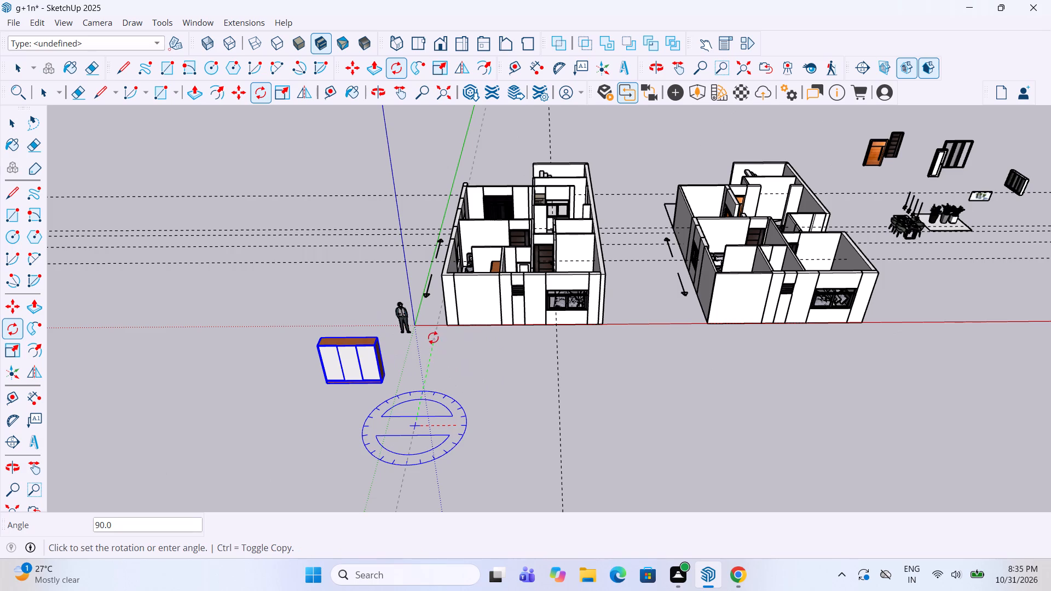
{"action": "left_click", "coordinate": [428, 334]}
Move the copied wardrobe about 35' 7" by its bottom corner to the bedroom with the large front window.
{"action": "scroll", "coordinate": [476, 311], "scroll_direction": "down", "scroll_amount": 2}
{"action": "middle_click_drag", "start_coordinate": [476, 310], "coordinate": [474, 380]}
{"action": "scroll", "coordinate": [405, 431], "scroll_direction": "up", "scroll_amount": 4}
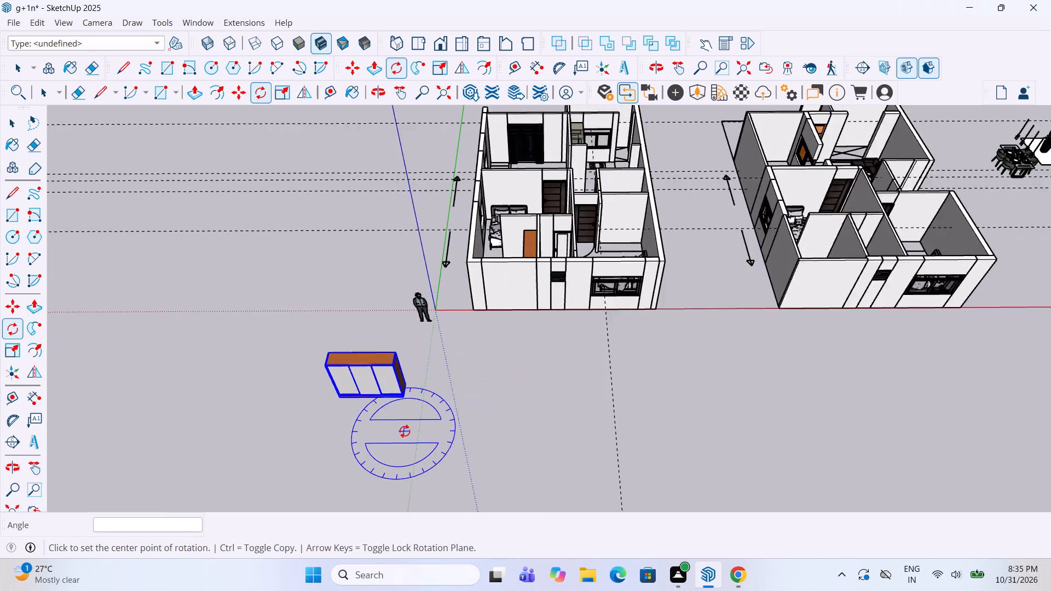
{"action": "scroll", "coordinate": [405, 431], "scroll_direction": "up", "scroll_amount": 6}
{"action": "key", "text": "m"}
{"action": "left_click", "coordinate": [397, 375]}
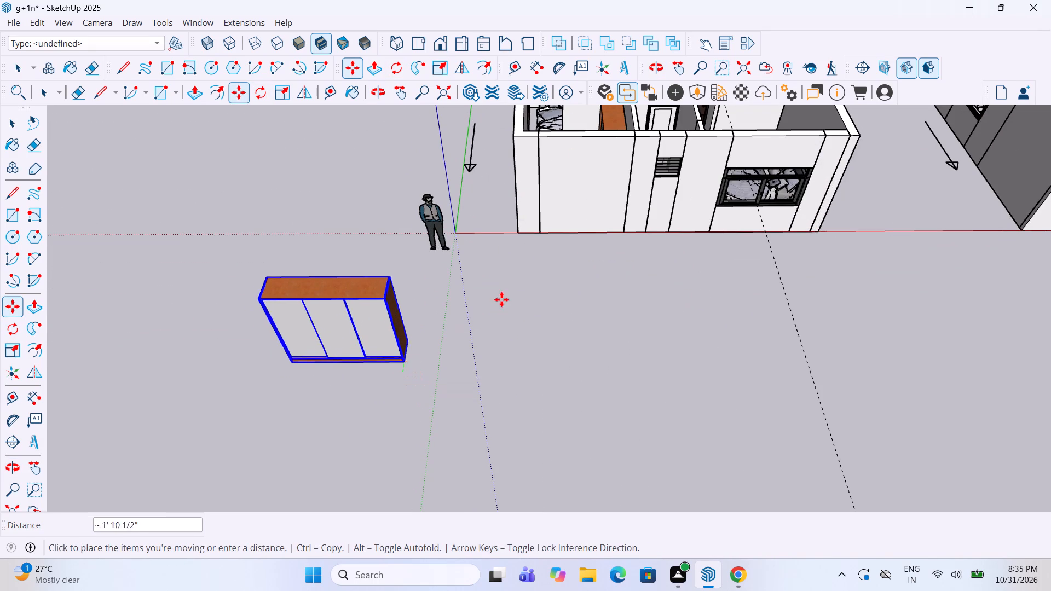
{"action": "scroll", "coordinate": [537, 297], "scroll_direction": "down", "scroll_amount": 11}
{"action": "scroll", "coordinate": [666, 219], "scroll_direction": "up", "scroll_amount": 10}
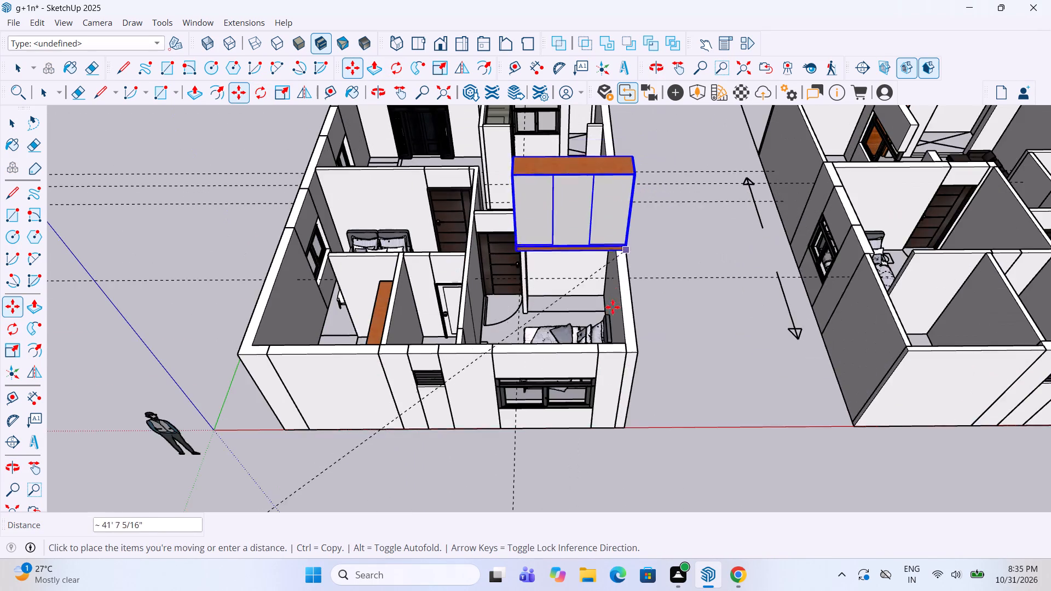
{"action": "scroll", "coordinate": [611, 310], "scroll_direction": "up", "scroll_amount": 11}
{"action": "left_click", "coordinate": [449, 334]}
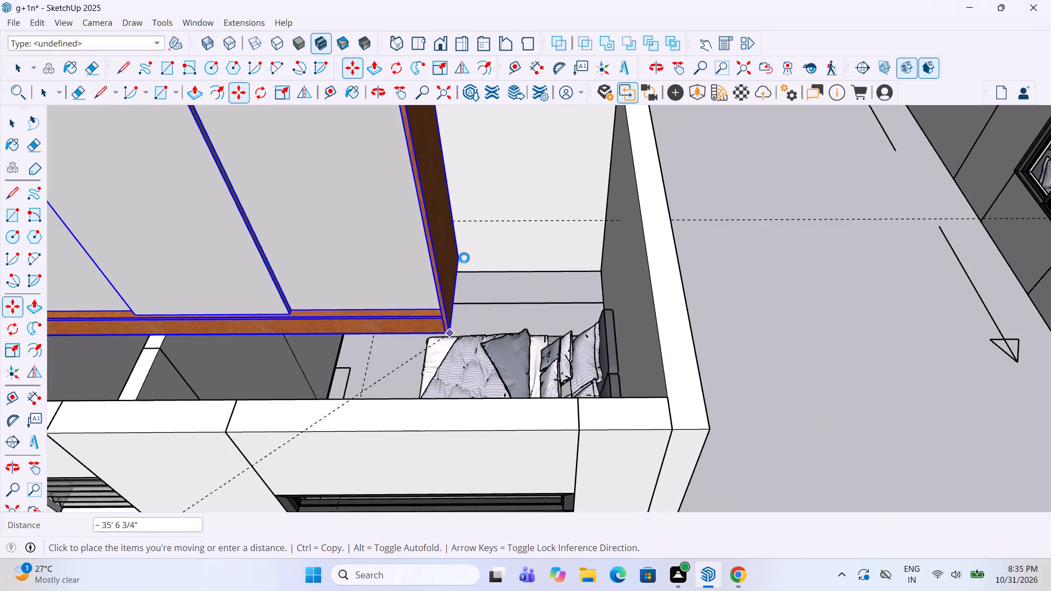
Move the wardrobe about 16' 10" by its bottom back corner into the bedroom's far corner, beyond the bed.
{"action": "scroll", "coordinate": [444, 322], "scroll_direction": "down", "scroll_amount": 11}
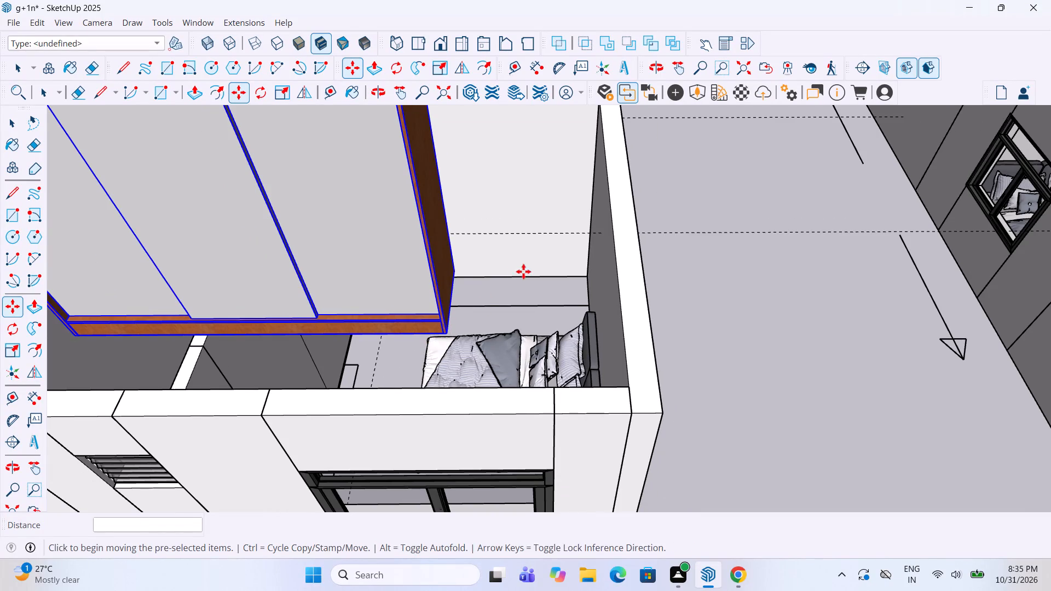
{"action": "middle_click_drag", "start_coordinate": [522, 271], "coordinate": [502, 273]}
{"action": "scroll", "coordinate": [500, 274], "scroll_direction": "up", "scroll_amount": 1}
{"action": "left_click", "coordinate": [411, 268]}
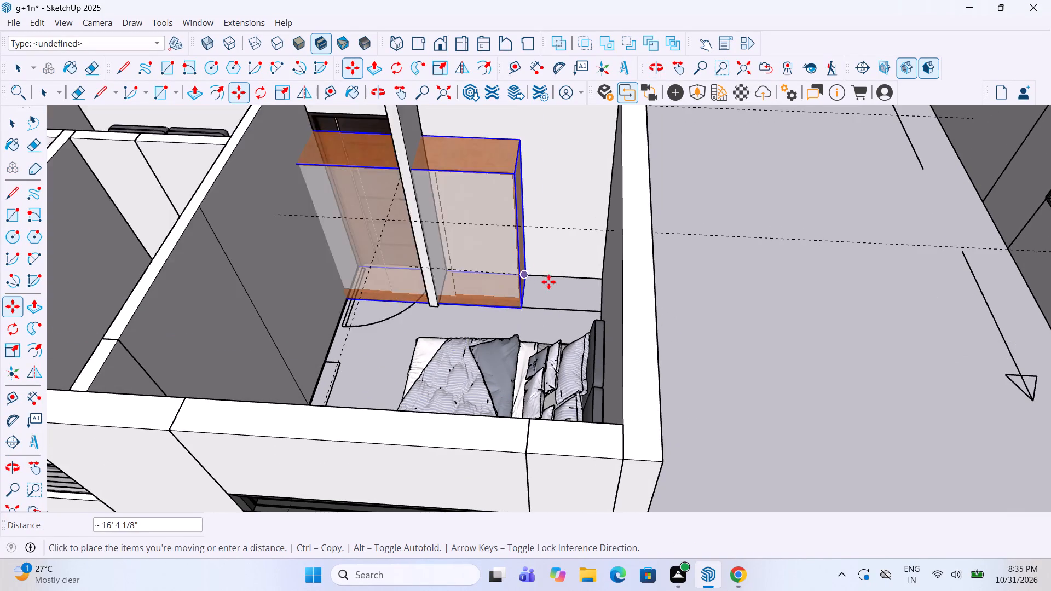
{"action": "left_click", "coordinate": [604, 277]}
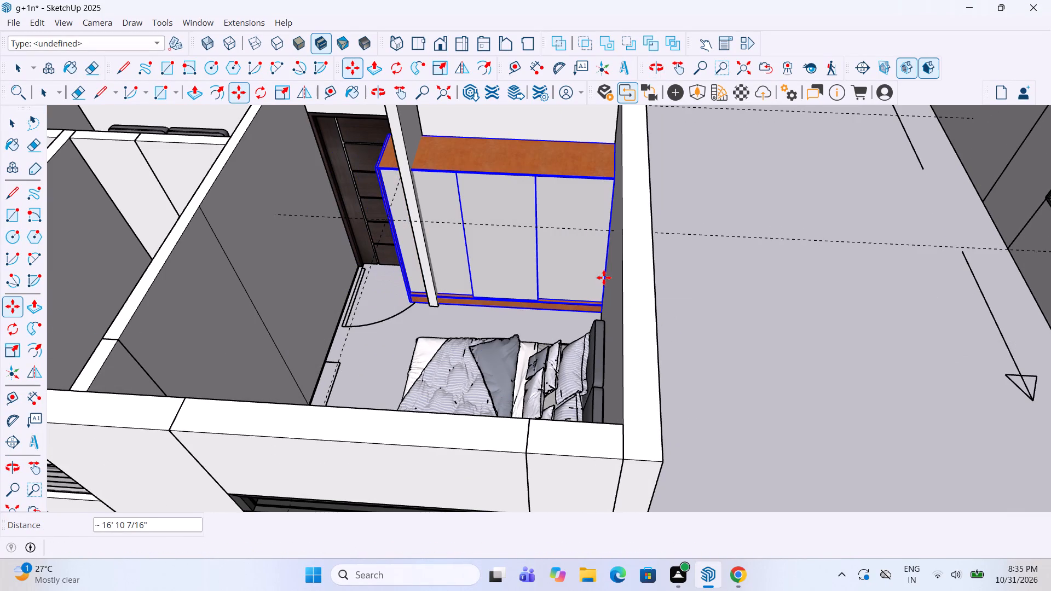
Narrow the wardrobe from its door side so it fits between the outer wall and the short partition.
{"action": "key", "text": "s"}
{"action": "left_click_drag", "start_coordinate": [402, 230], "coordinate": [405, 230]}
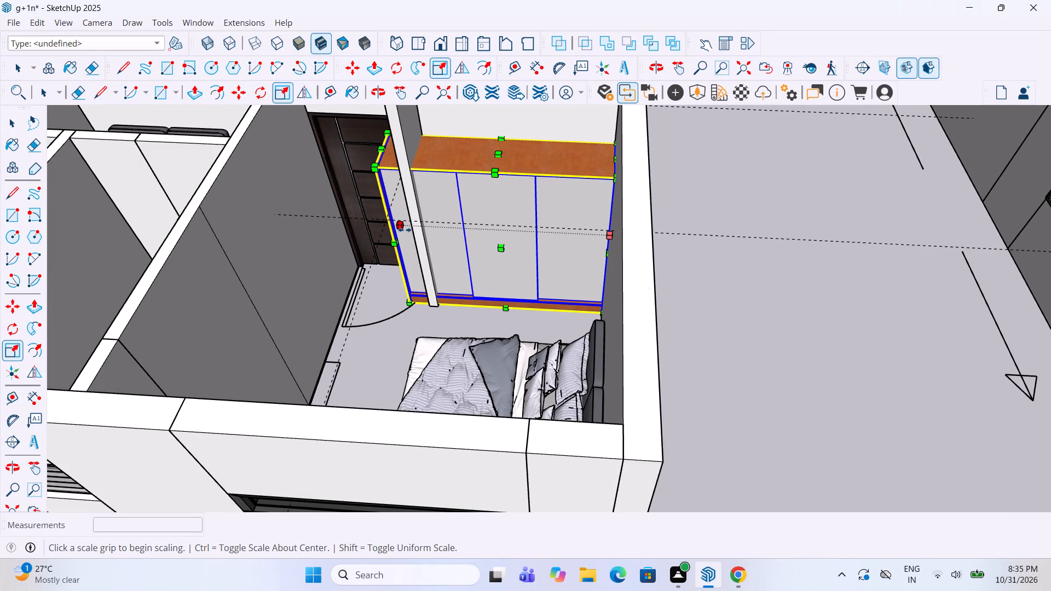
{"action": "left_click_drag", "start_coordinate": [405, 230], "coordinate": [415, 230]}
{"action": "key", "text": "space"}
{"action": "left_click", "coordinate": [697, 233]}
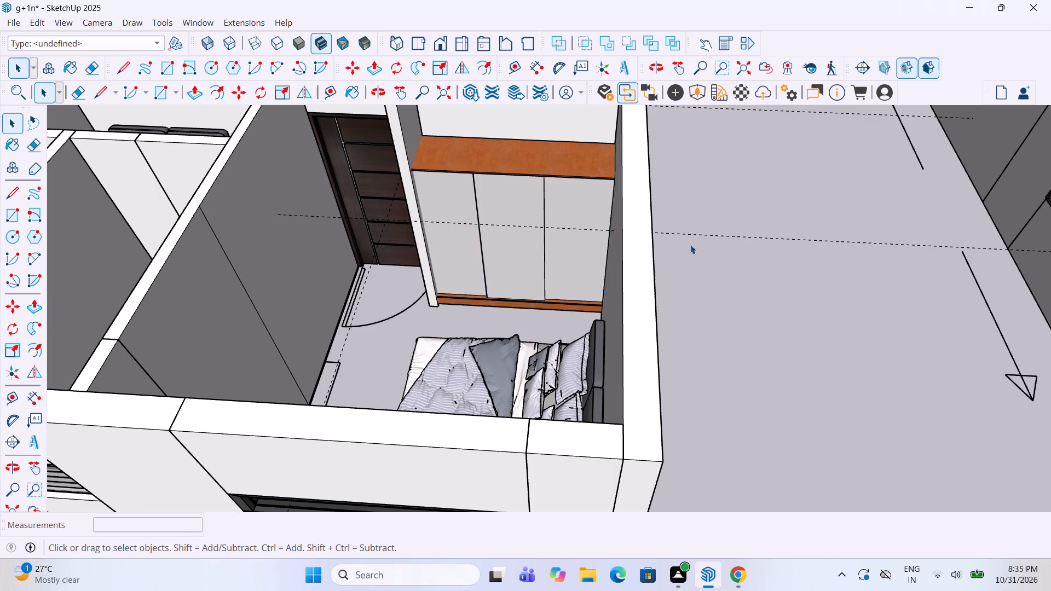
Rescale the bedroom wardrobe's width from the partition side so it no longer sticks through the short partition wall.
{"action": "scroll", "coordinate": [690, 249], "scroll_direction": "down", "scroll_amount": 4}
{"action": "middle_click_drag", "start_coordinate": [506, 264], "coordinate": [618, 223]}
{"action": "scroll", "coordinate": [568, 221], "scroll_direction": "up", "scroll_amount": 3}
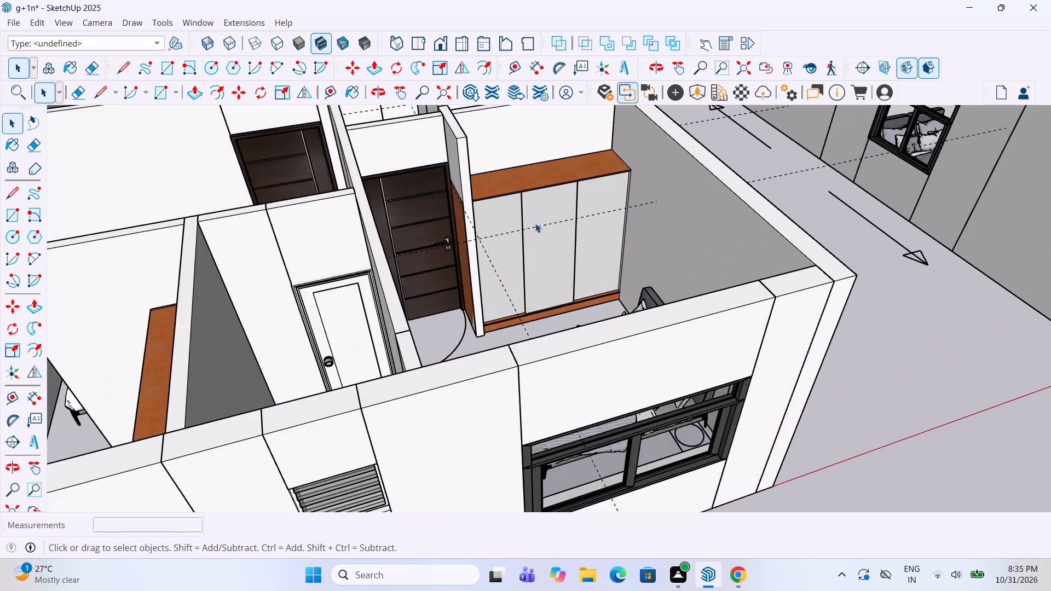
{"action": "left_click", "coordinate": [535, 223]}
{"action": "scroll", "coordinate": [535, 223], "scroll_direction": "up", "scroll_amount": 3}
{"action": "key", "text": "s"}
{"action": "left_click_drag", "start_coordinate": [437, 271], "coordinate": [457, 271]}
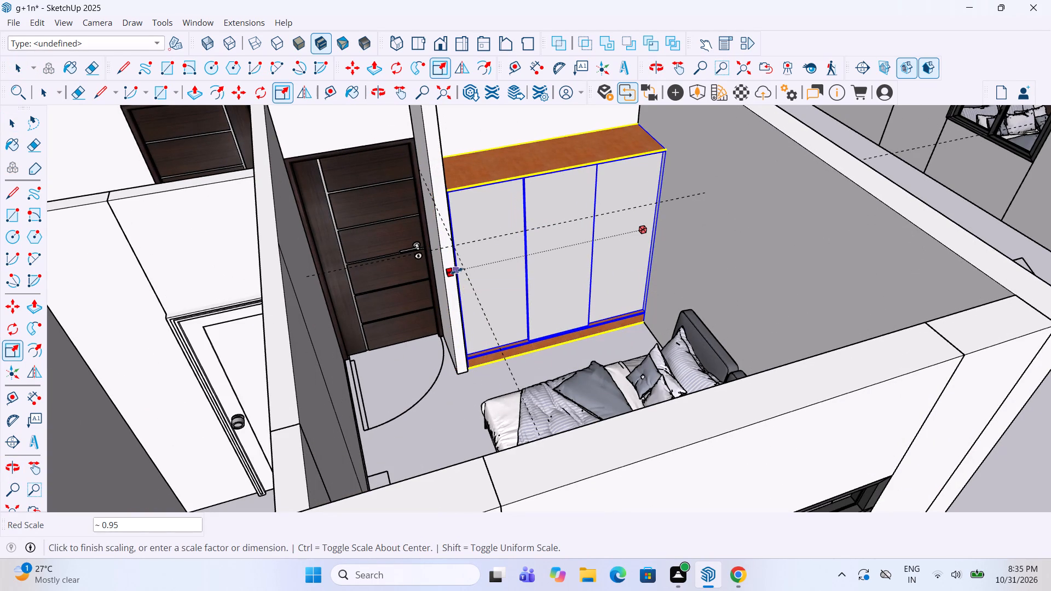
{"action": "left_click_drag", "start_coordinate": [457, 271], "coordinate": [461, 271]}
{"action": "left_click_drag", "start_coordinate": [437, 273], "coordinate": [441, 273]}
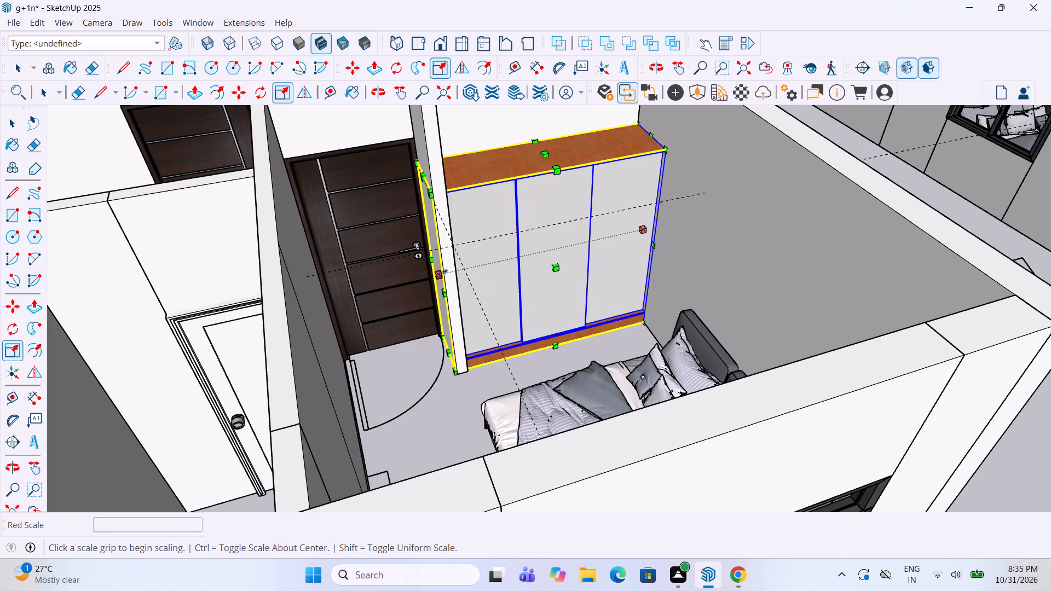
{"action": "left_click_drag", "start_coordinate": [441, 273], "coordinate": [455, 272]}
{"action": "key", "text": "space"}
{"action": "left_click", "coordinate": [424, 355]}
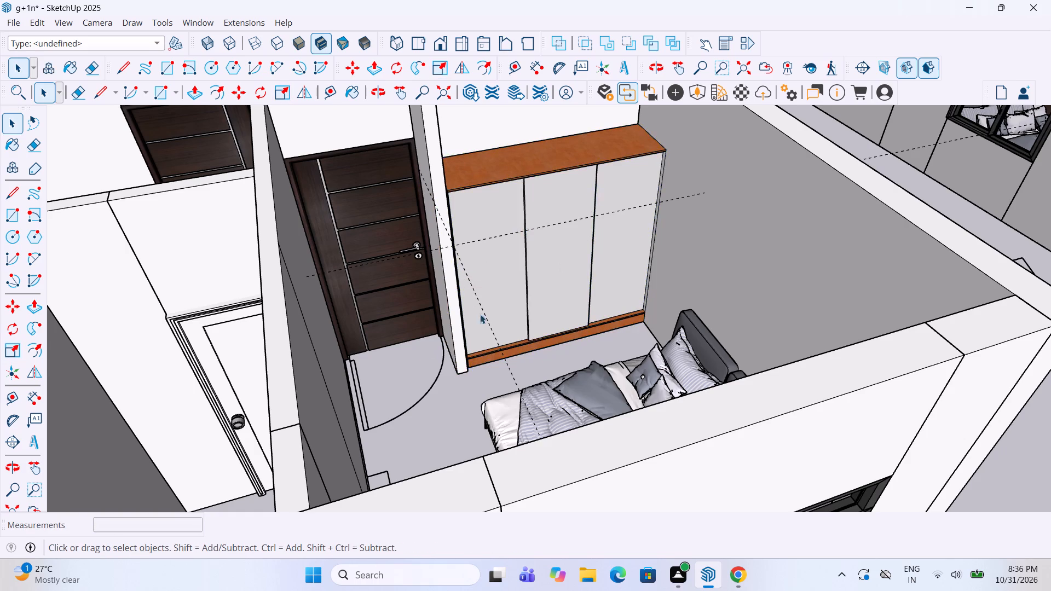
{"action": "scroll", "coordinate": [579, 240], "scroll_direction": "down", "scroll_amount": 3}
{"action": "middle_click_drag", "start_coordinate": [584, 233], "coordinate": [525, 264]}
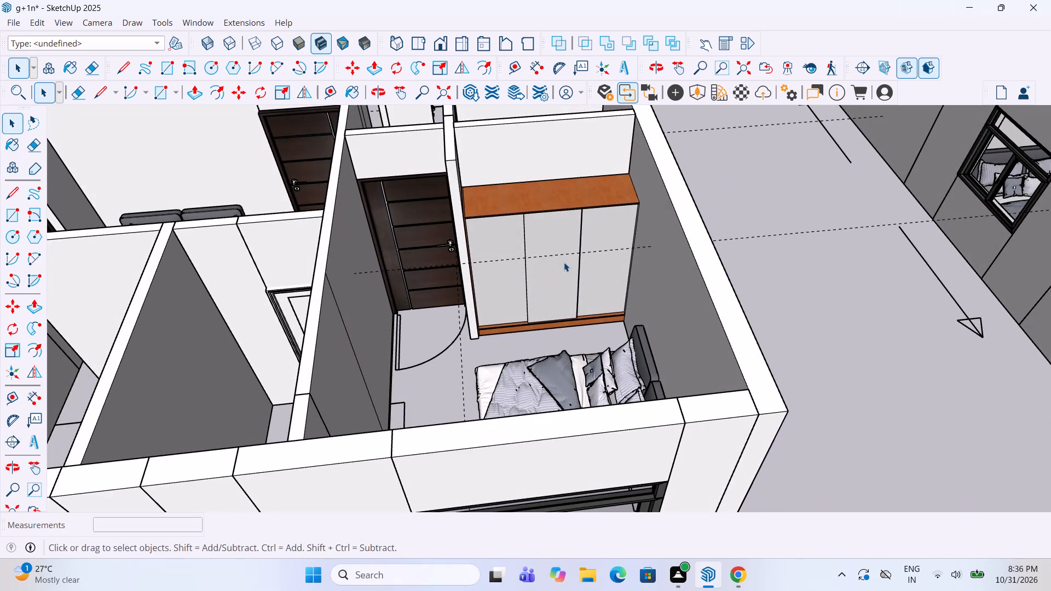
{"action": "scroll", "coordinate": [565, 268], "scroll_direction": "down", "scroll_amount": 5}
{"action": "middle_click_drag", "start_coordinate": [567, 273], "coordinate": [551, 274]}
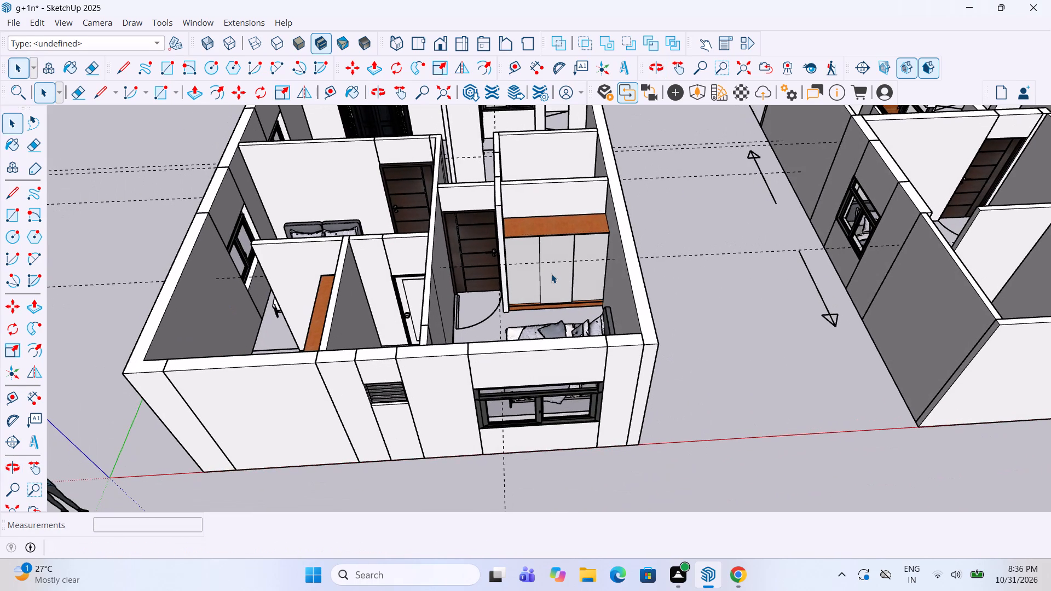
Examine the furnished rooms of the first house from several angles, from the bedrooms to the living area.
{"action": "scroll", "coordinate": [553, 304], "scroll_direction": "down", "scroll_amount": 6}
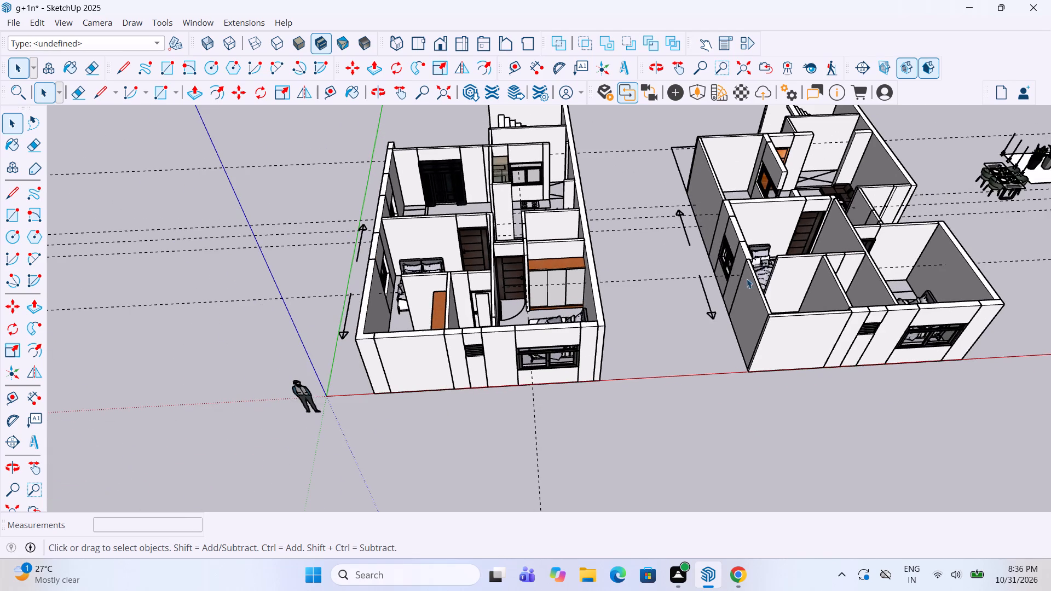
{"action": "left_click", "coordinate": [662, 288]}
{"action": "scroll", "coordinate": [542, 288], "scroll_direction": "up", "scroll_amount": 3}
{"action": "middle_click_drag", "start_coordinate": [542, 288], "coordinate": [540, 316]}
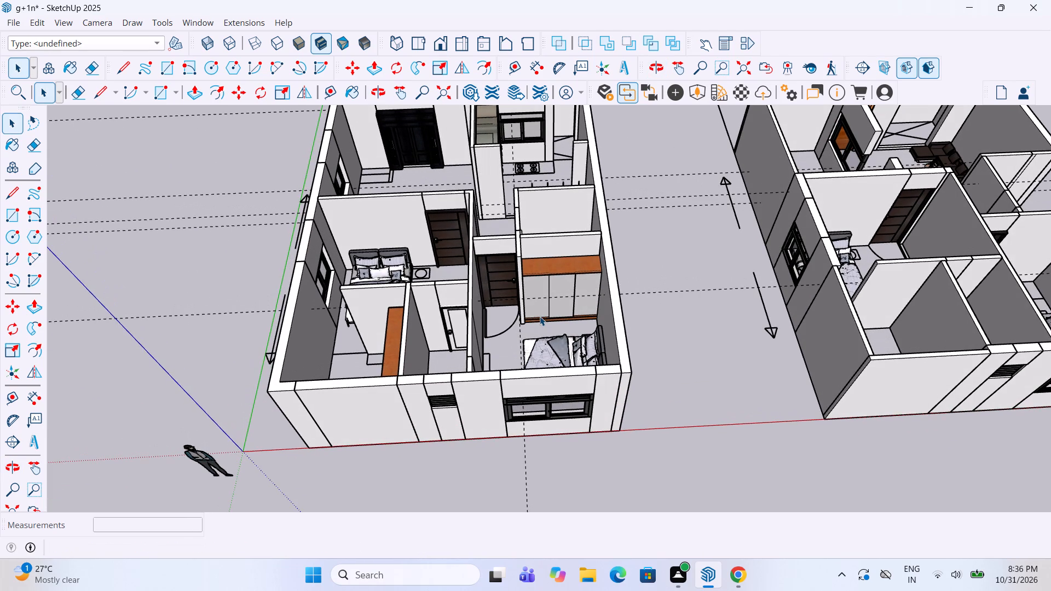
{"action": "scroll", "coordinate": [540, 316], "scroll_direction": "down", "scroll_amount": 6}
{"action": "scroll", "coordinate": [579, 202], "scroll_direction": "up", "scroll_amount": 6}
{"action": "middle_click_drag", "start_coordinate": [555, 301], "coordinate": [776, 368]}
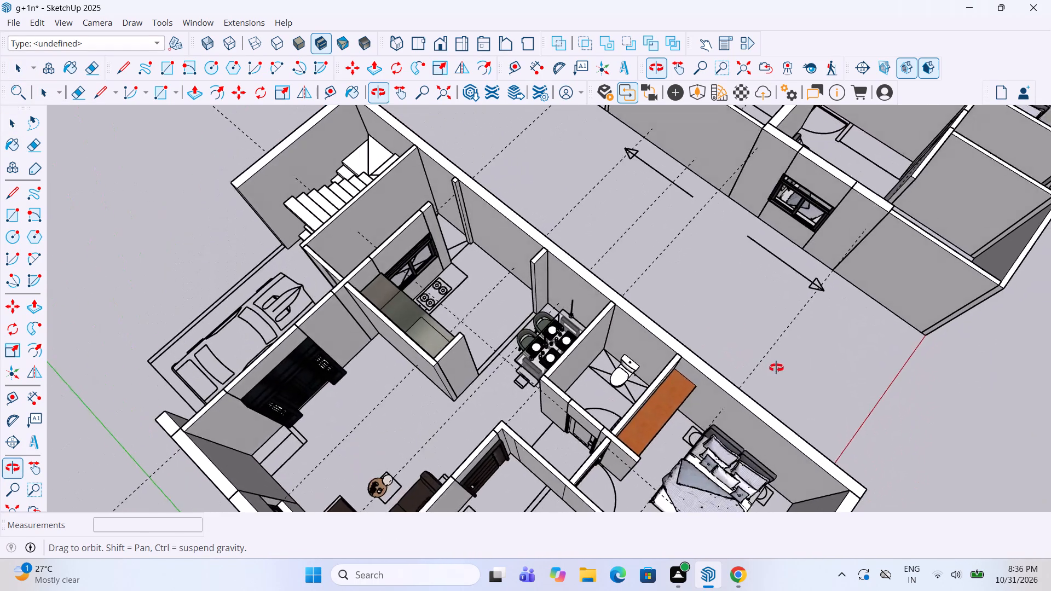
{"action": "middle_click_drag", "start_coordinate": [776, 368], "coordinate": [765, 354]}
{"action": "scroll", "coordinate": [700, 269], "scroll_direction": "down", "scroll_amount": 6}
{"action": "scroll", "coordinate": [695, 459], "scroll_direction": "up", "scroll_amount": 6}
{"action": "middle_click_drag", "start_coordinate": [691, 455], "coordinate": [535, 419]}
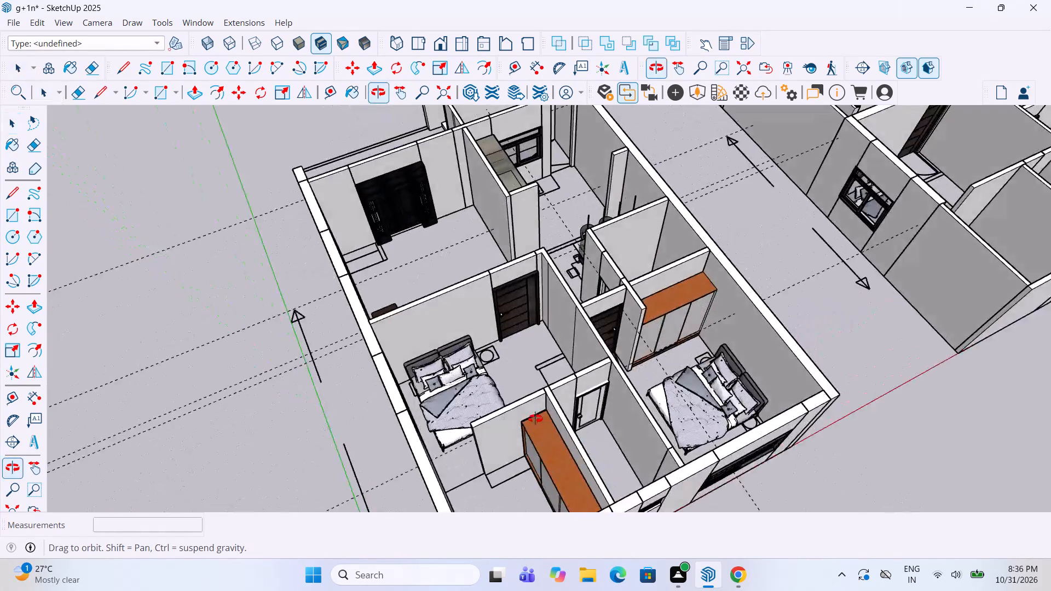
{"action": "middle_click_drag", "start_coordinate": [535, 419], "coordinate": [812, 448]}
{"action": "middle_click_drag", "start_coordinate": [425, 334], "coordinate": [472, 363]}
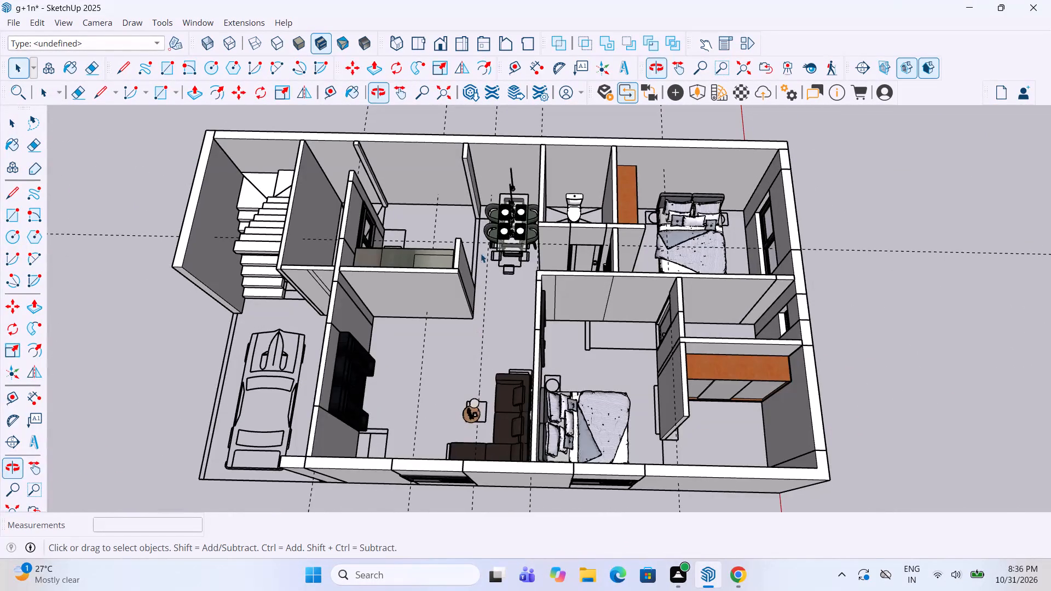
Copy the toilet about 17' 3" from the furnished bathroom into the empty bathroom between the two bedrooms.
{"action": "scroll", "coordinate": [569, 195], "scroll_direction": "up", "scroll_amount": 4}
{"action": "left_click", "coordinate": [579, 210]}
{"action": "scroll", "coordinate": [504, 223], "scroll_direction": "up", "scroll_amount": 4}
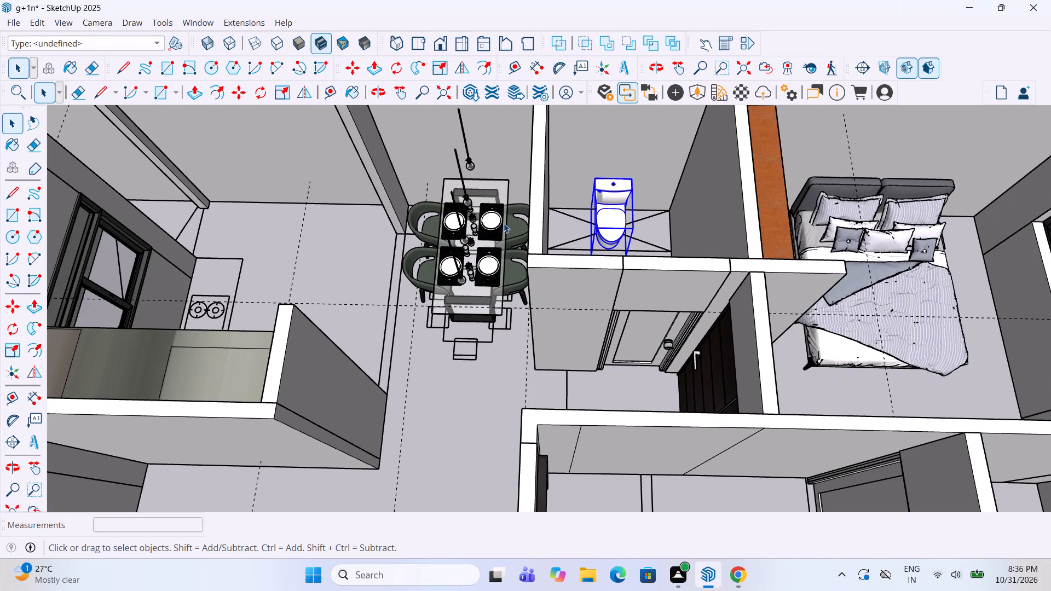
{"action": "key", "text": "m"}
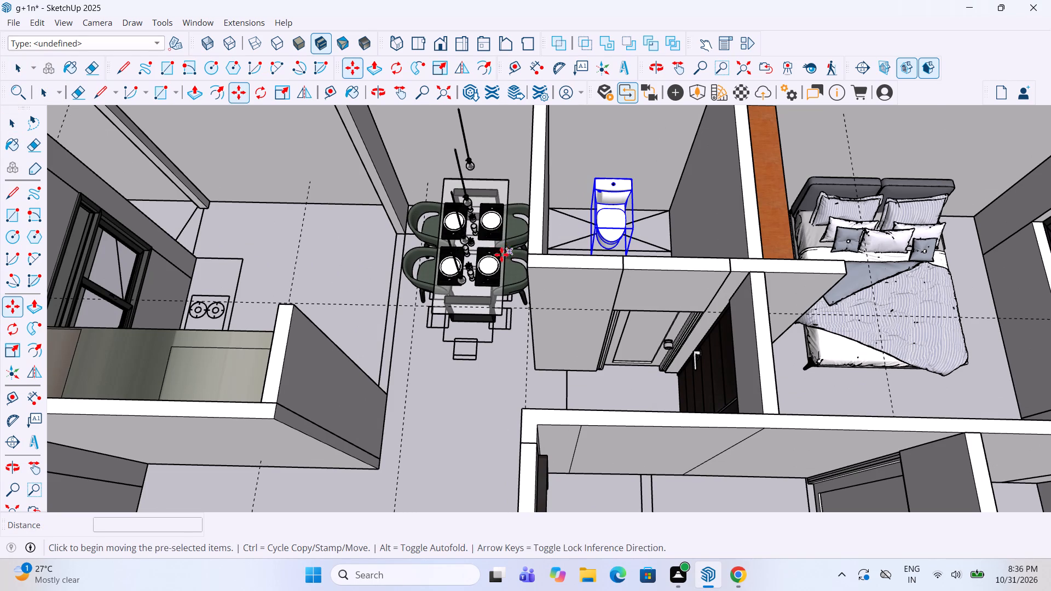
{"action": "left_click", "coordinate": [587, 208]}
{"action": "scroll", "coordinate": [484, 246], "scroll_direction": "down", "scroll_amount": 6}
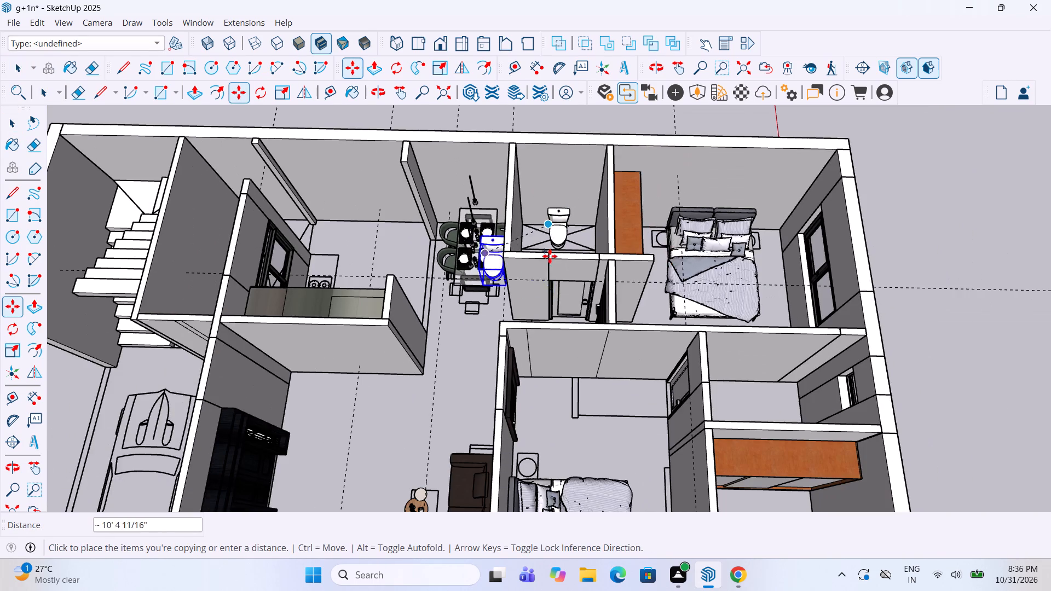
{"action": "scroll", "coordinate": [626, 247], "scroll_direction": "down", "scroll_amount": 5}
{"action": "middle_click_drag", "start_coordinate": [486, 268], "coordinate": [632, 289]}
{"action": "scroll", "coordinate": [828, 223], "scroll_direction": "up", "scroll_amount": 4}
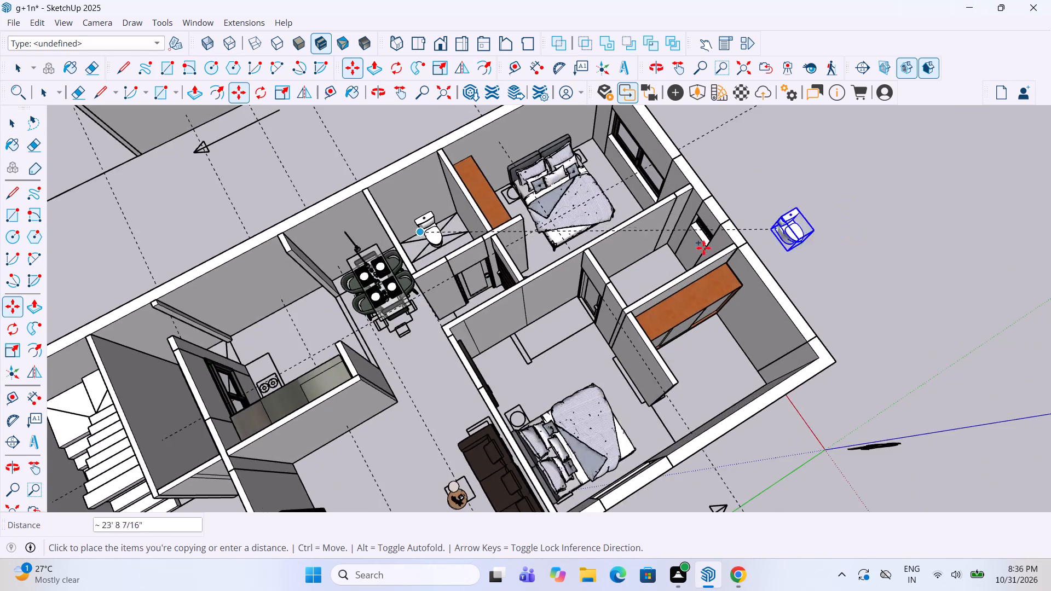
{"action": "scroll", "coordinate": [703, 248], "scroll_direction": "up", "scroll_amount": 10}
{"action": "left_click", "coordinate": [539, 310]}
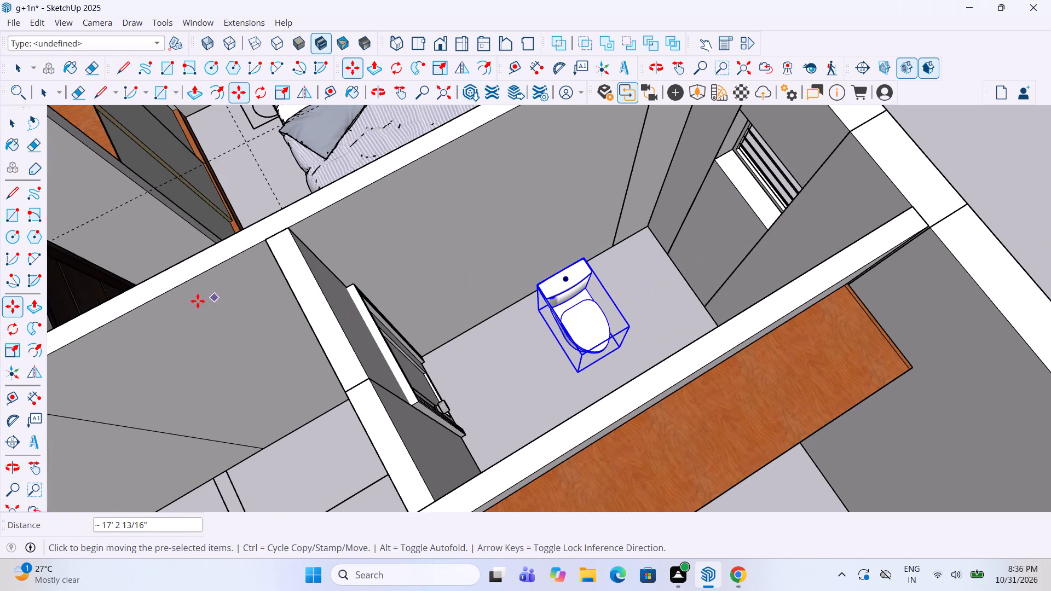
Rotate the copied toilet 90 degrees on the floor plane so its tank faces the ventilator wall.
{"action": "left_click", "coordinate": [10, 329]}
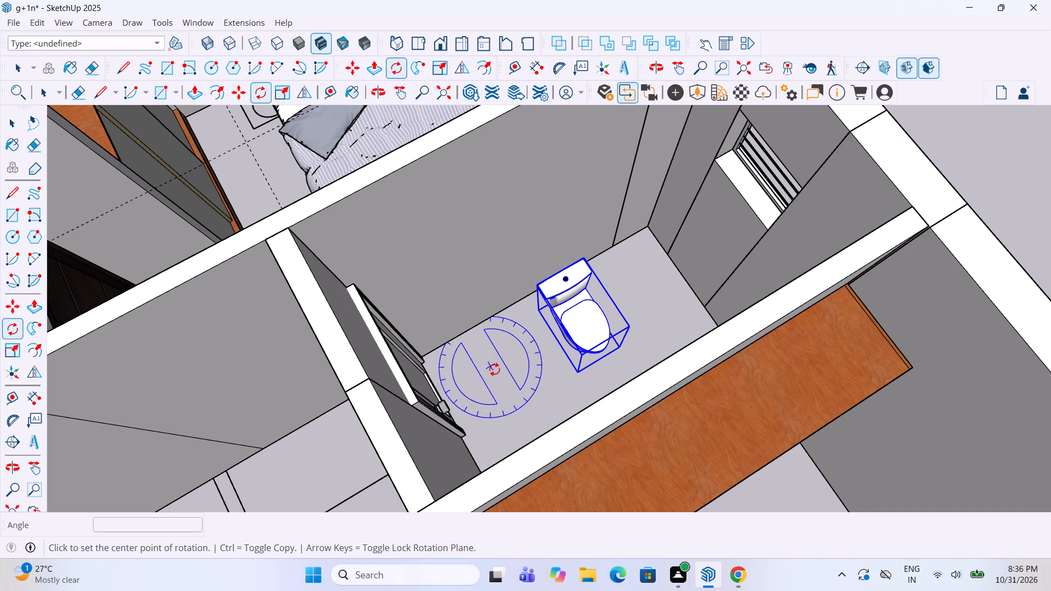
{"action": "left_click", "coordinate": [494, 369]}
{"action": "left_click", "coordinate": [515, 365]}
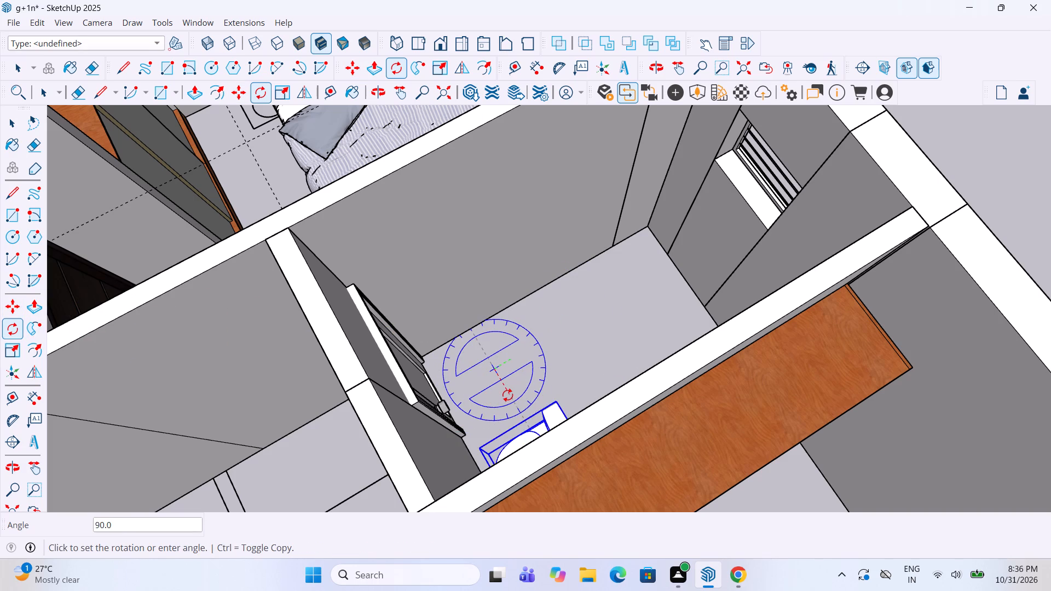
{"action": "left_click", "coordinate": [507, 395]}
Move the rotated toilet about 5' 10" by its back corner to the bathroom's outer wall under the ventilator.
{"action": "middle_click_drag", "start_coordinate": [507, 399], "coordinate": [796, 389]}
{"action": "scroll", "coordinate": [654, 400], "scroll_direction": "up", "scroll_amount": 1}
{"action": "key", "text": "m"}
{"action": "left_click", "coordinate": [623, 367]}
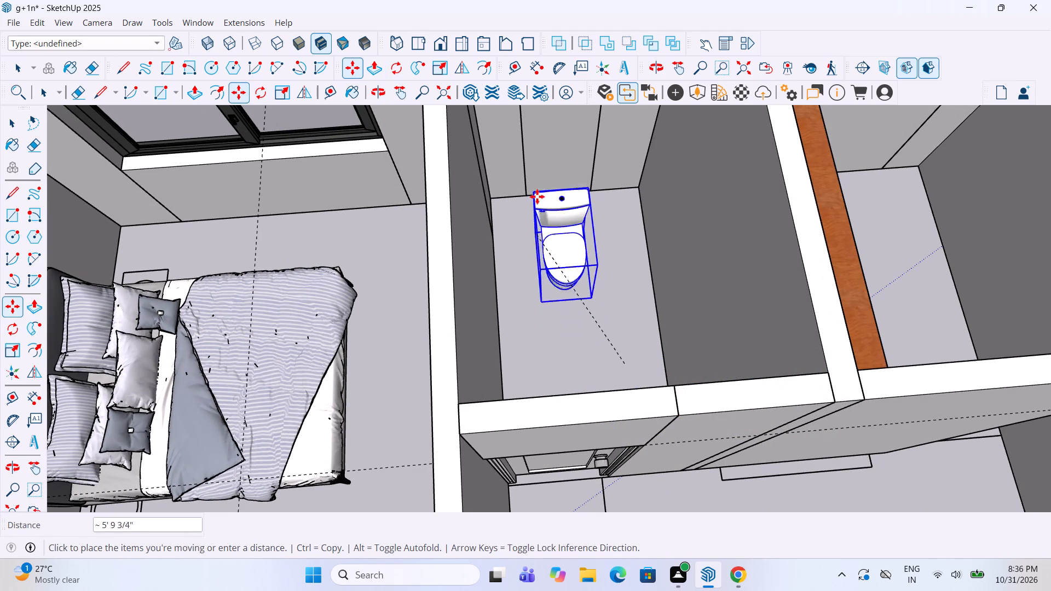
{"action": "left_click", "coordinate": [538, 195]}
{"action": "key", "text": "space"}
{"action": "left_click", "coordinate": [574, 322]}
Examine the toilet's placement and the first house's layout from the bedrooms through to the front entrance.
{"action": "middle_click_drag", "start_coordinate": [574, 322], "coordinate": [558, 275]}
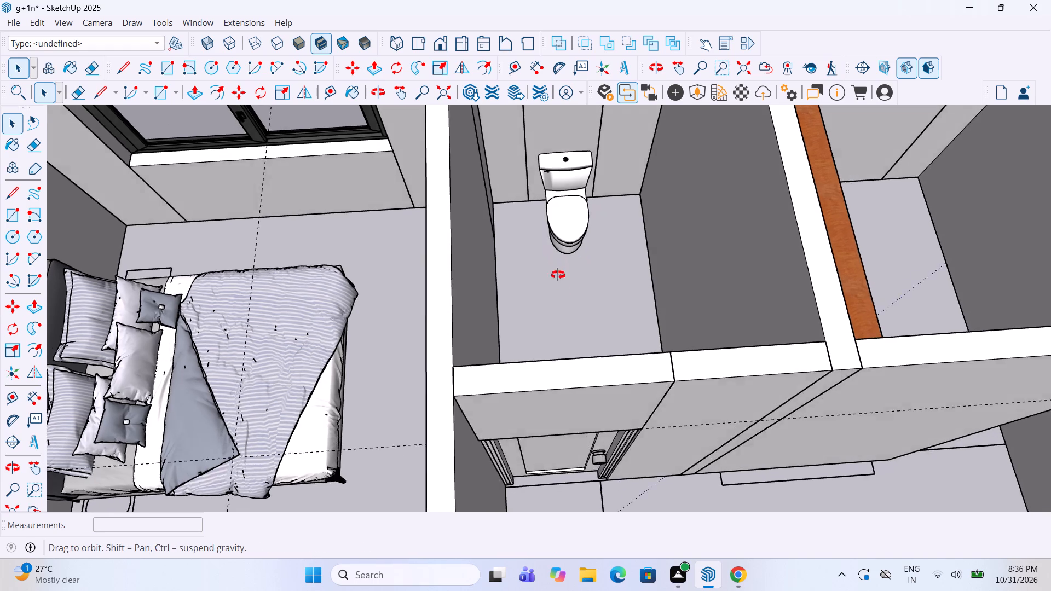
{"action": "middle_click_drag", "start_coordinate": [558, 275], "coordinate": [546, 369]}
{"action": "scroll", "coordinate": [546, 369], "scroll_direction": "down", "scroll_amount": 4}
{"action": "scroll", "coordinate": [516, 307], "scroll_direction": "down", "scroll_amount": 7}
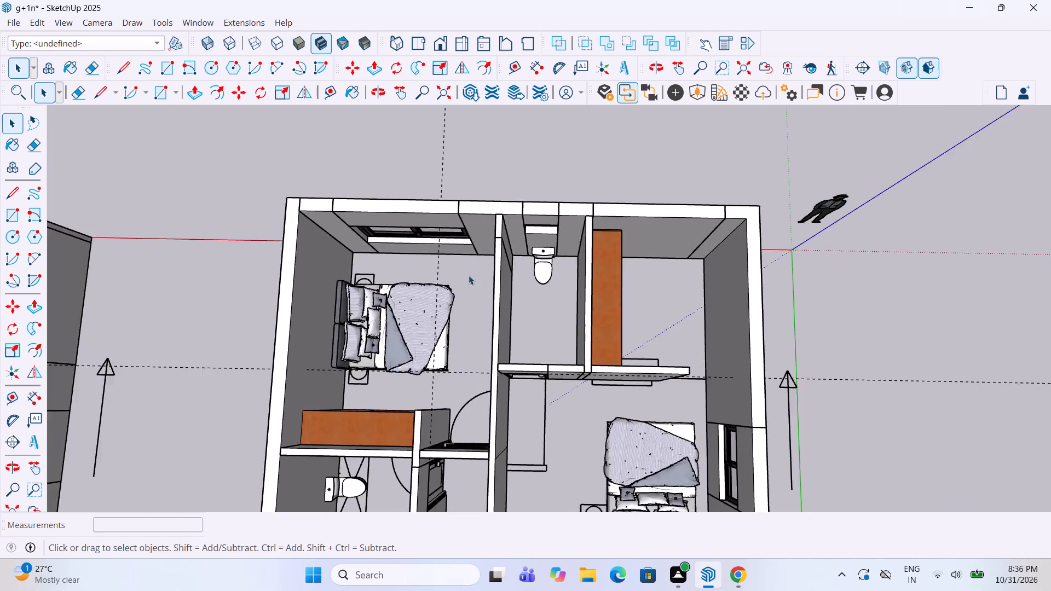
{"action": "scroll", "coordinate": [459, 269], "scroll_direction": "down", "scroll_amount": 7}
{"action": "middle_click_drag", "start_coordinate": [463, 278], "coordinate": [425, 128]}
{"action": "scroll", "coordinate": [452, 270], "scroll_direction": "up", "scroll_amount": 1}
{"action": "left_click", "coordinate": [636, 160]}
{"action": "scroll", "coordinate": [631, 186], "scroll_direction": "down", "scroll_amount": 4}
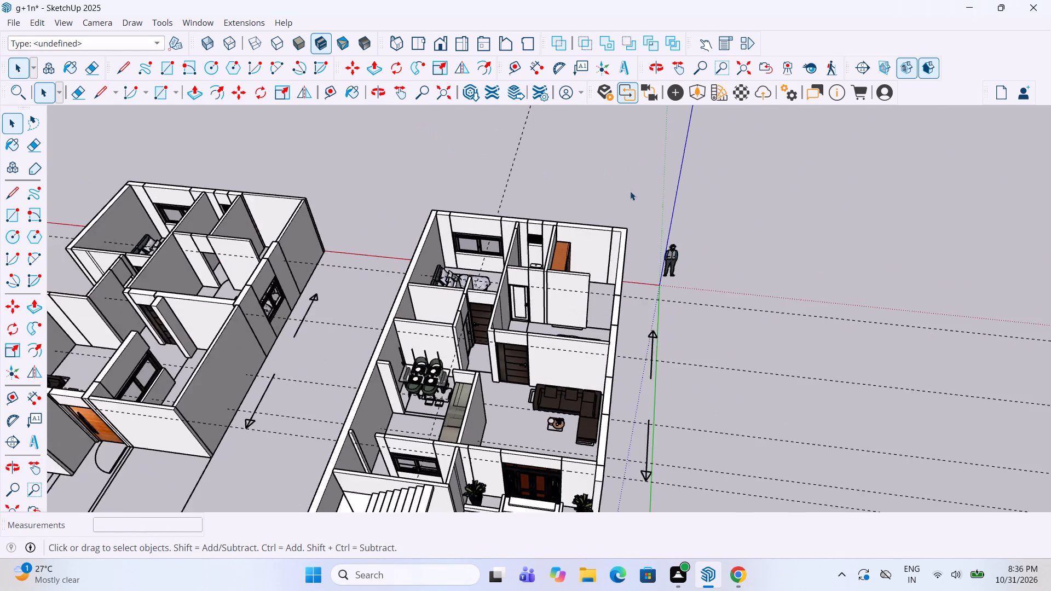
{"action": "middle_click_drag", "start_coordinate": [630, 196], "coordinate": [617, 293]}
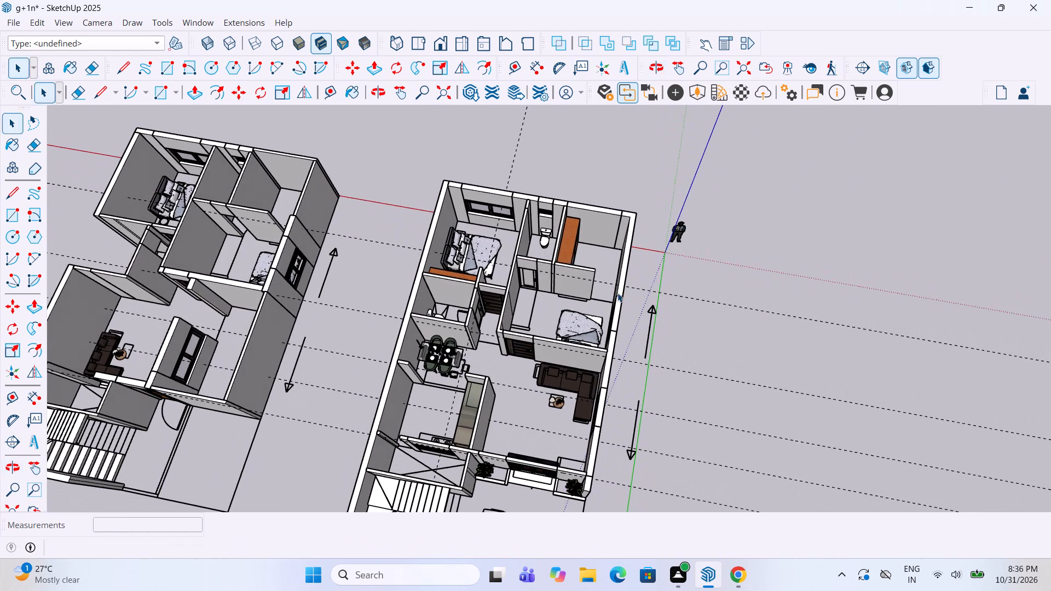
{"action": "scroll", "coordinate": [615, 273], "scroll_direction": "down", "scroll_amount": 5}
{"action": "scroll", "coordinate": [506, 416], "scroll_direction": "up", "scroll_amount": 5}
{"action": "middle_click_drag", "start_coordinate": [523, 328], "coordinate": [522, 366]}
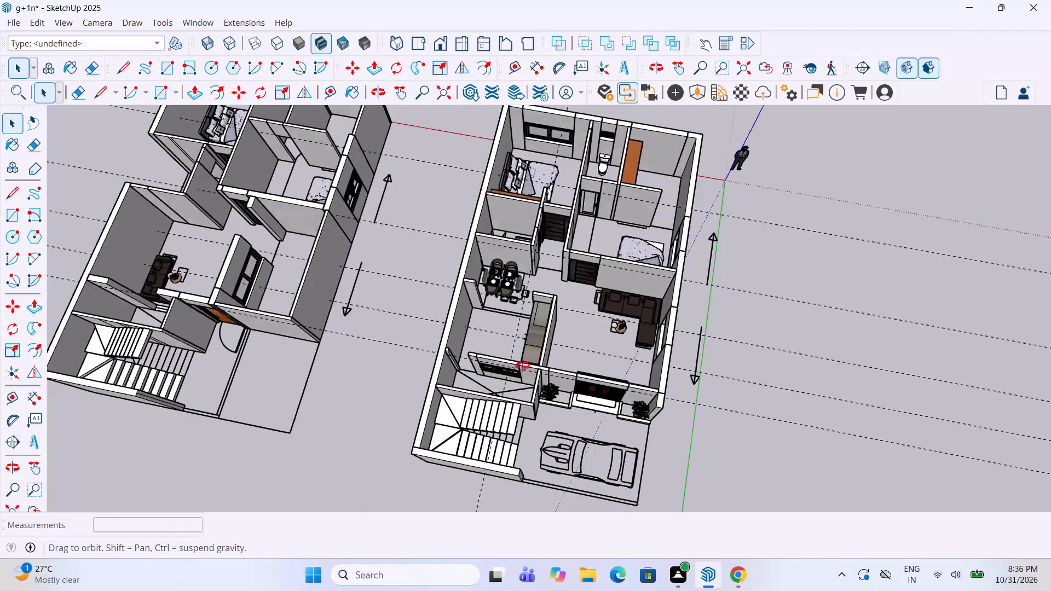
{"action": "middle_click_drag", "start_coordinate": [522, 366], "coordinate": [525, 410]}
{"action": "middle_click_drag", "start_coordinate": [622, 405], "coordinate": [627, 332]}
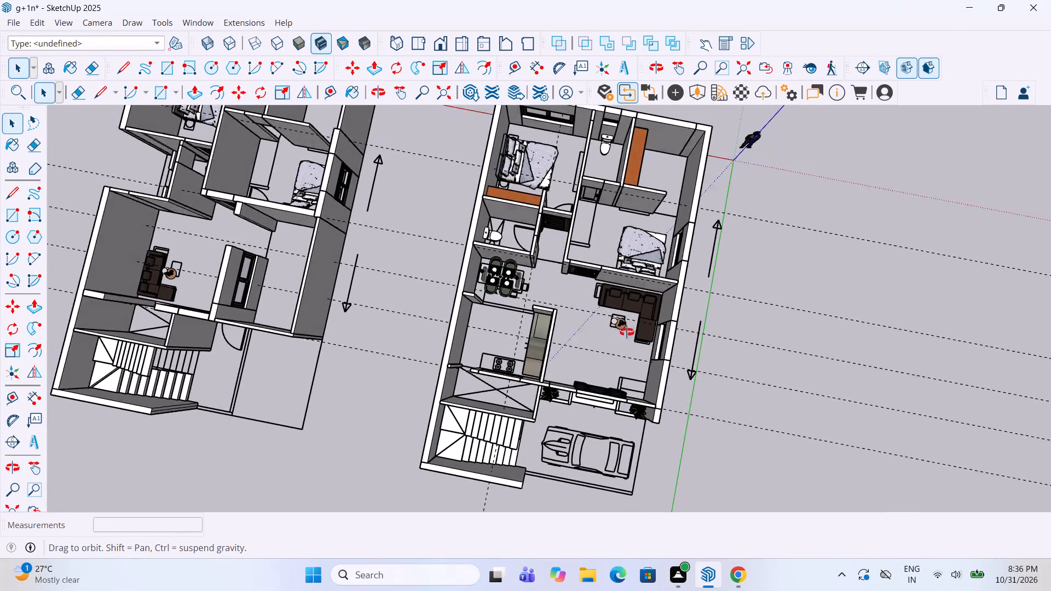
{"action": "middle_click_drag", "start_coordinate": [627, 332], "coordinate": [643, 229]}
Move the potted plant in the staircase-side planter about 9" toward the main door.
{"action": "scroll", "coordinate": [601, 421], "scroll_direction": "up", "scroll_amount": 5}
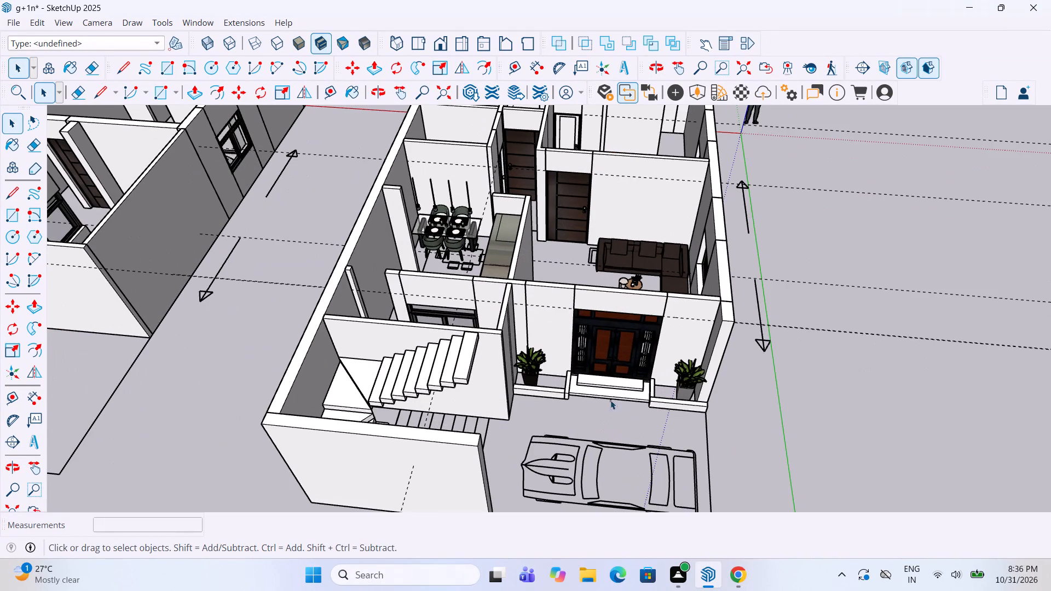
{"action": "scroll", "coordinate": [548, 366], "scroll_direction": "up", "scroll_amount": 5}
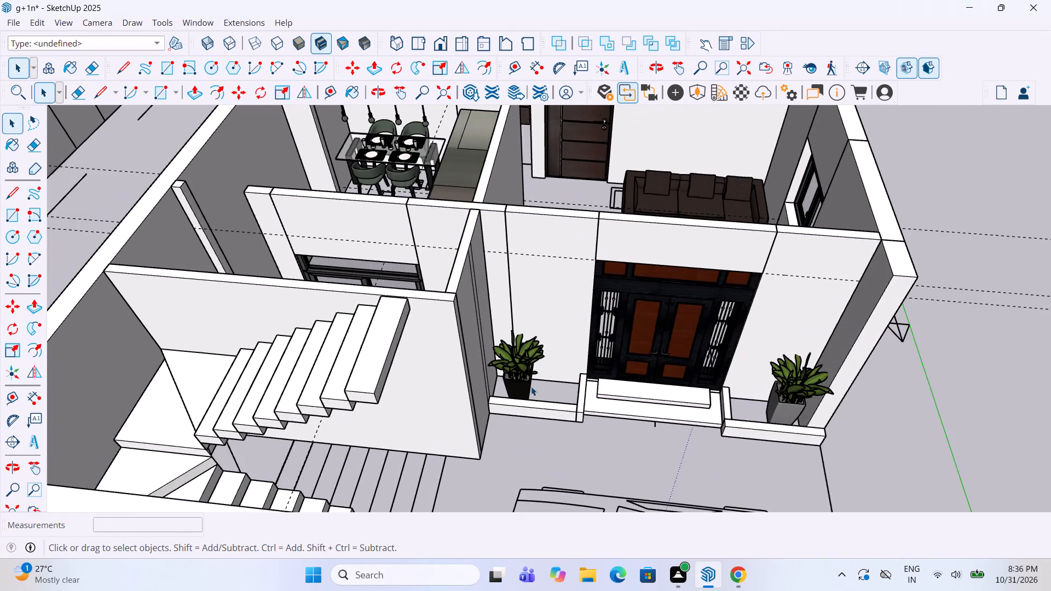
{"action": "scroll", "coordinate": [531, 386], "scroll_direction": "up", "scroll_amount": 4}
{"action": "left_click", "coordinate": [517, 370]}
{"action": "key", "text": "m"}
{"action": "scroll", "coordinate": [517, 370], "scroll_direction": "up", "scroll_amount": 1}
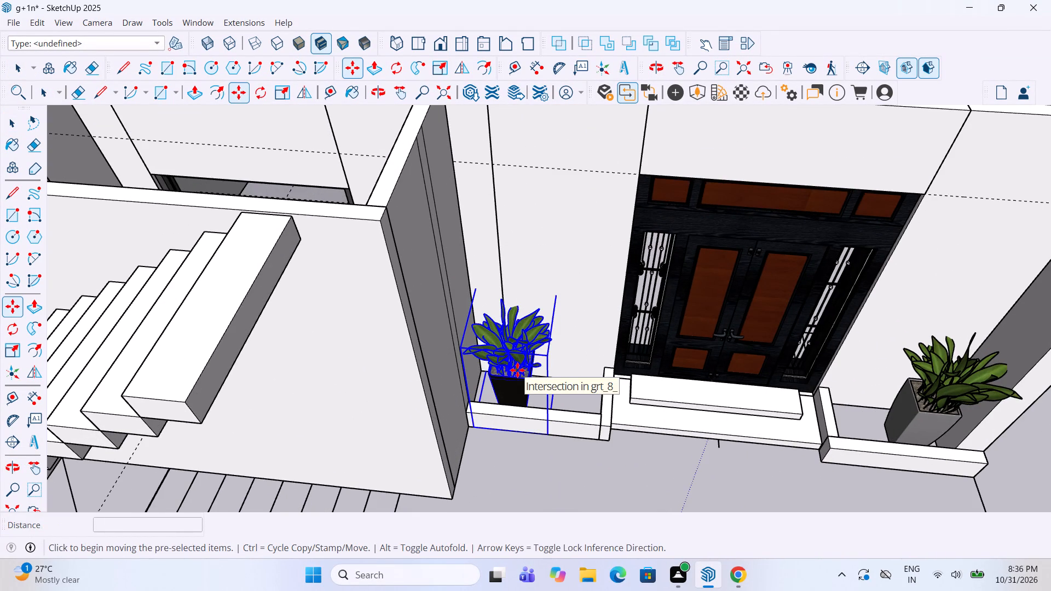
{"action": "scroll", "coordinate": [517, 370], "scroll_direction": "up", "scroll_amount": 1}
{"action": "left_click", "coordinate": [511, 368]}
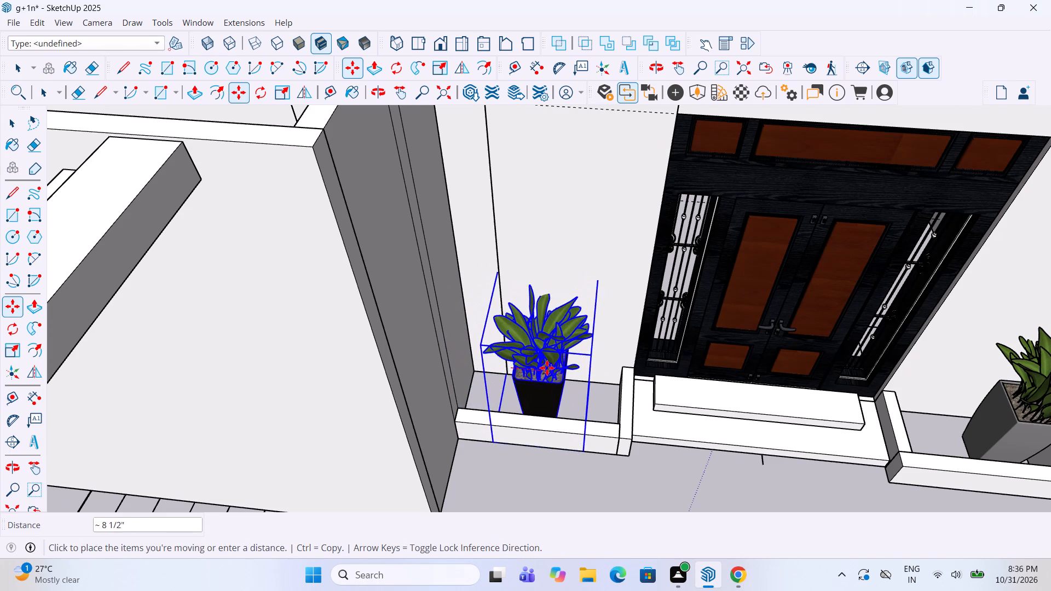
{"action": "left_click", "coordinate": [548, 368]}
{"action": "key", "text": "space"}
{"action": "left_click", "coordinate": [547, 457]}
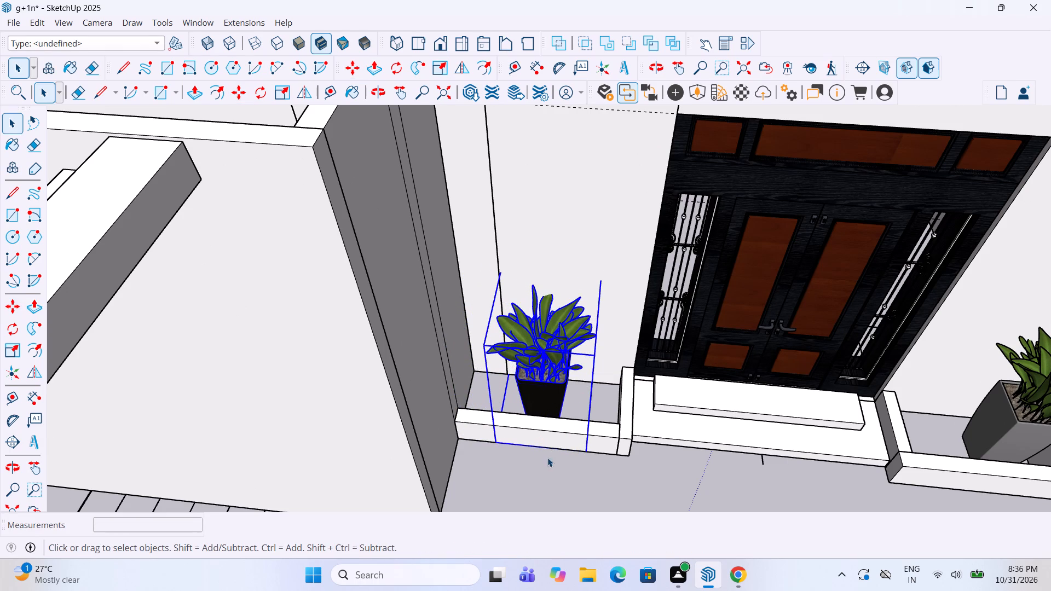
Move the potted plant in the planter on the outer-wall side of the main door about 1' 2" toward the door.
{"action": "scroll", "coordinate": [537, 398], "scroll_direction": "down", "scroll_amount": 7}
{"action": "scroll", "coordinate": [809, 376], "scroll_direction": "up", "scroll_amount": 4}
{"action": "left_click", "coordinate": [795, 420]}
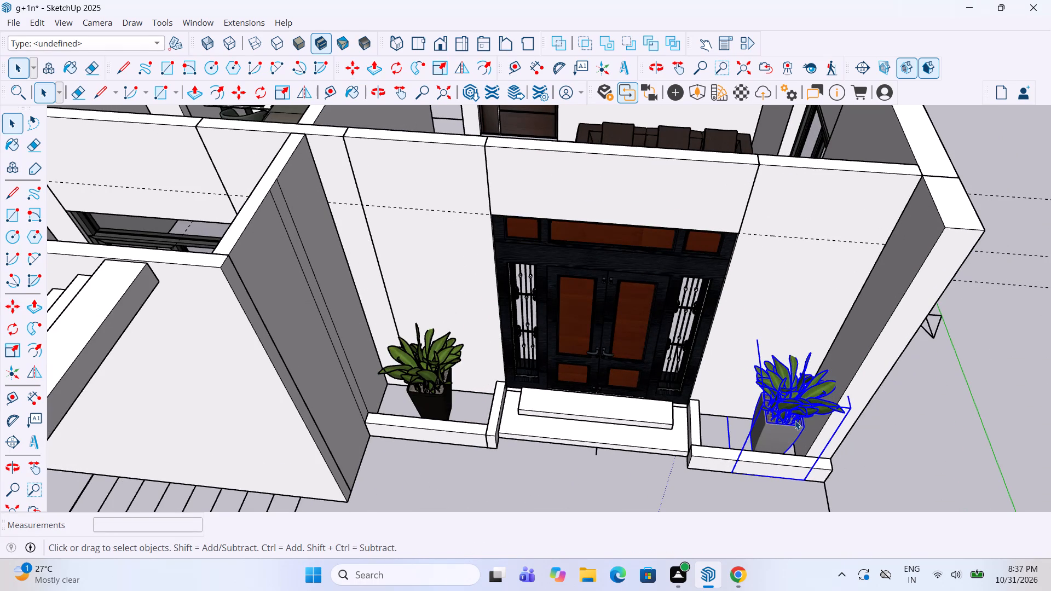
{"action": "key", "text": "m"}
{"action": "left_click", "coordinate": [795, 420]}
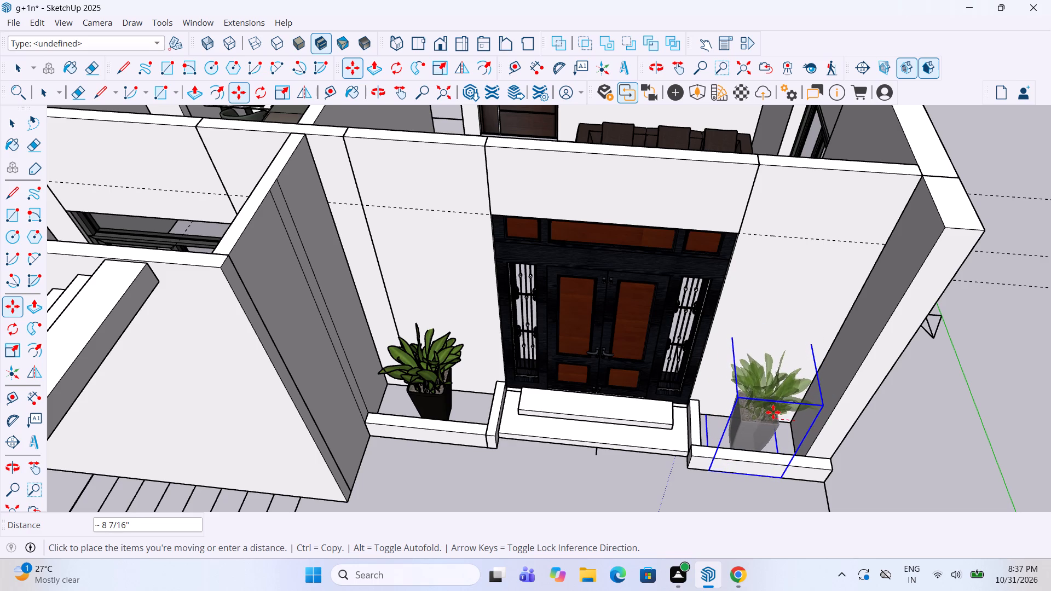
{"action": "left_click", "coordinate": [772, 410]}
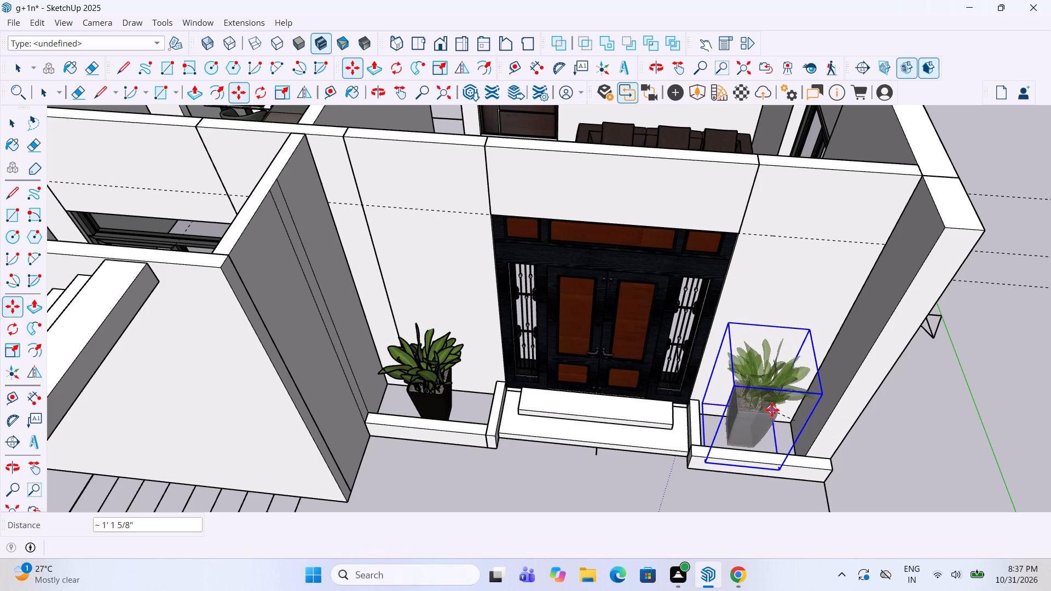
{"action": "key", "text": "space"}
{"action": "left_click", "coordinate": [660, 492]}
Shift the outer-wall-side potted plant slightly away from the main door to centre it in its planter.
{"action": "middle_click_drag", "start_coordinate": [841, 431], "coordinate": [686, 393]}
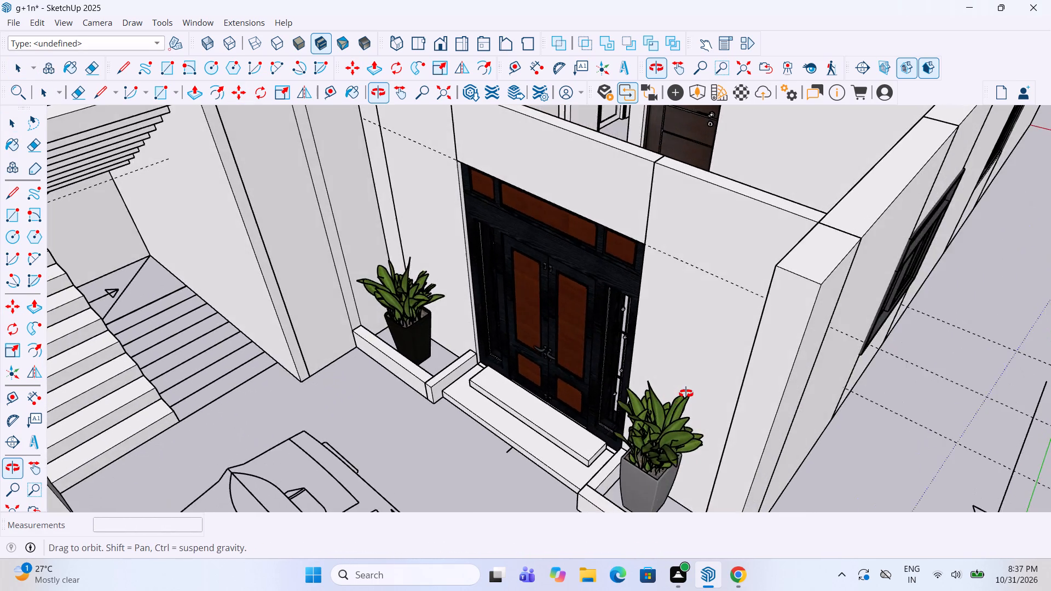
{"action": "middle_click_drag", "start_coordinate": [686, 393], "coordinate": [820, 394]}
{"action": "scroll", "coordinate": [746, 329], "scroll_direction": "down", "scroll_amount": 5}
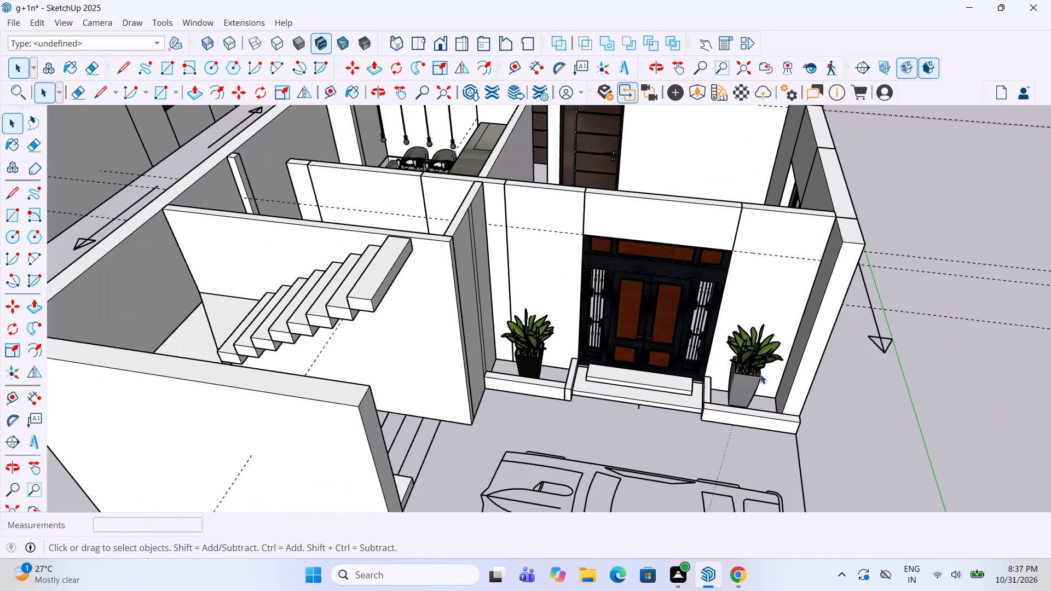
{"action": "scroll", "coordinate": [760, 376], "scroll_direction": "up", "scroll_amount": 3}
{"action": "left_click", "coordinate": [737, 395]}
{"action": "scroll", "coordinate": [783, 392], "scroll_direction": "up", "scroll_amount": 4}
{"action": "key", "text": "m"}
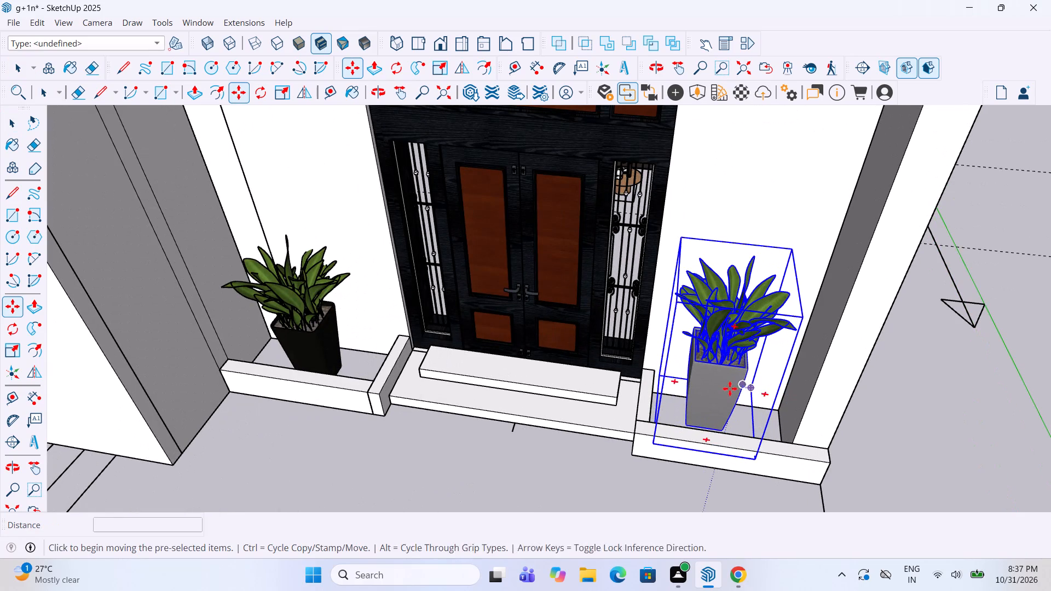
{"action": "left_click", "coordinate": [730, 389]}
{"action": "left_click", "coordinate": [740, 388]}
{"action": "key", "text": "space"}
{"action": "left_click", "coordinate": [819, 399]}
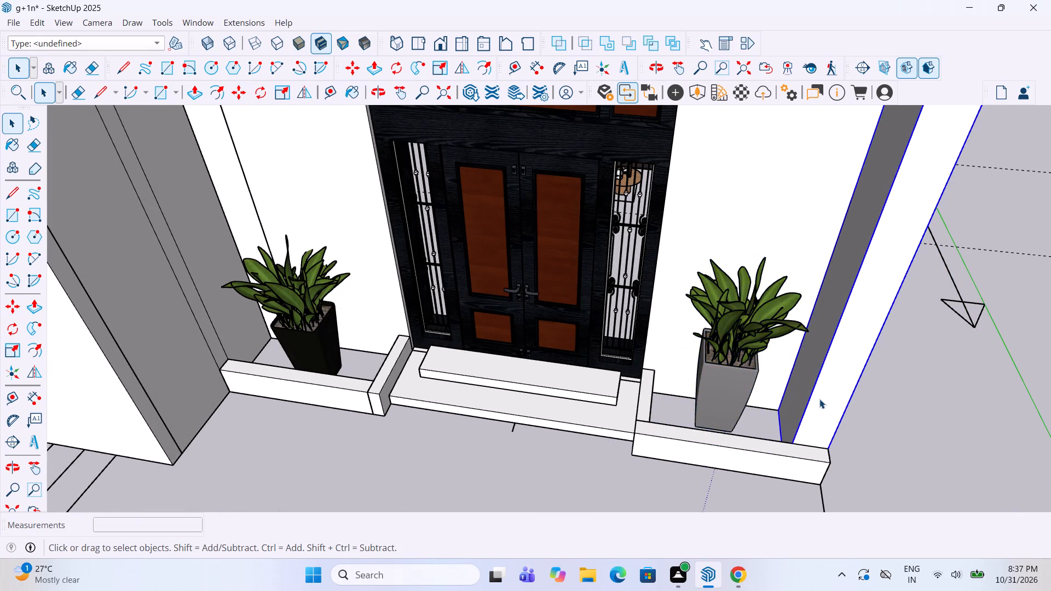
{"action": "scroll", "coordinate": [819, 402], "scroll_direction": "down", "scroll_amount": 6}
{"action": "left_click", "coordinate": [709, 462]}
Examine both houses from above and compare the second house's rooms with the furnished first house.
{"action": "scroll", "coordinate": [701, 379], "scroll_direction": "down", "scroll_amount": 6}
{"action": "scroll", "coordinate": [668, 310], "scroll_direction": "down", "scroll_amount": 5}
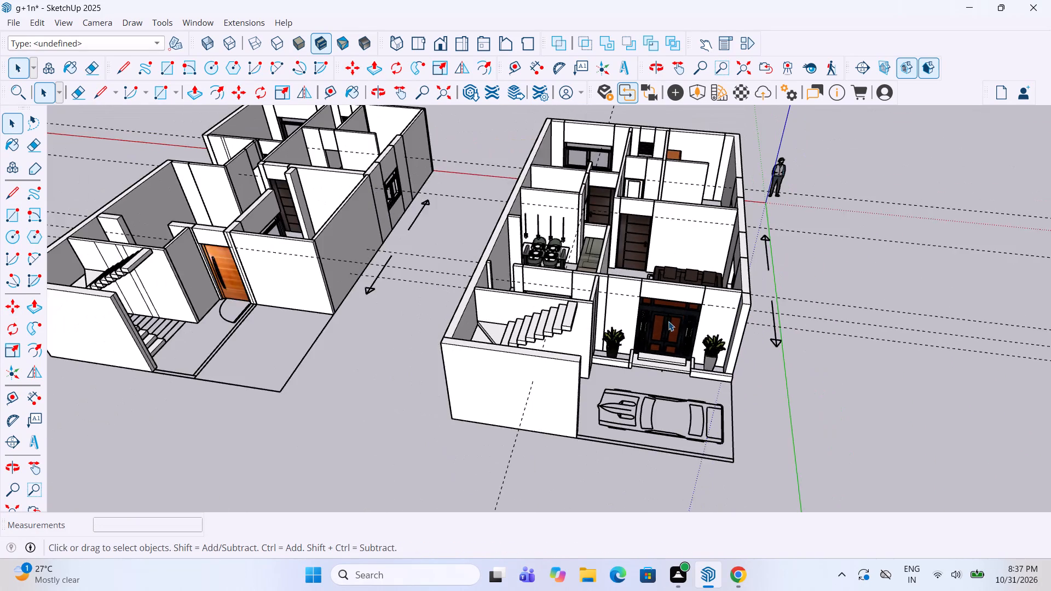
{"action": "middle_click_drag", "start_coordinate": [671, 323], "coordinate": [700, 371]}
{"action": "scroll", "coordinate": [746, 344], "scroll_direction": "down", "scroll_amount": 5}
{"action": "scroll", "coordinate": [411, 289], "scroll_direction": "up", "scroll_amount": 5}
{"action": "middle_click_drag", "start_coordinate": [417, 277], "coordinate": [432, 362]}
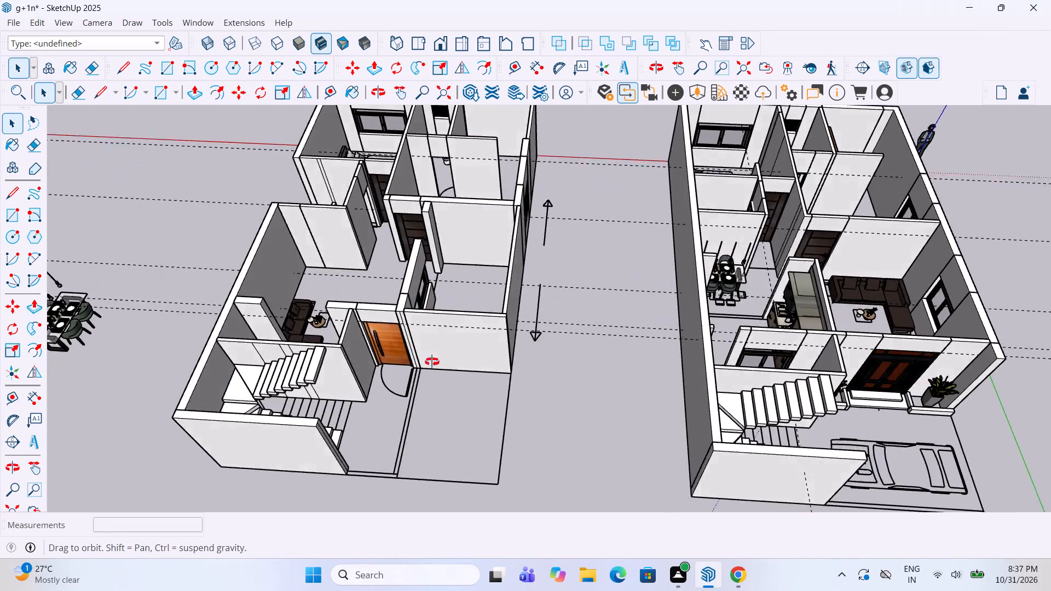
{"action": "middle_click_drag", "start_coordinate": [432, 362], "coordinate": [433, 372]}
{"action": "scroll", "coordinate": [308, 325], "scroll_direction": "down", "scroll_amount": 5}
{"action": "middle_click_drag", "start_coordinate": [291, 326], "coordinate": [349, 323]}
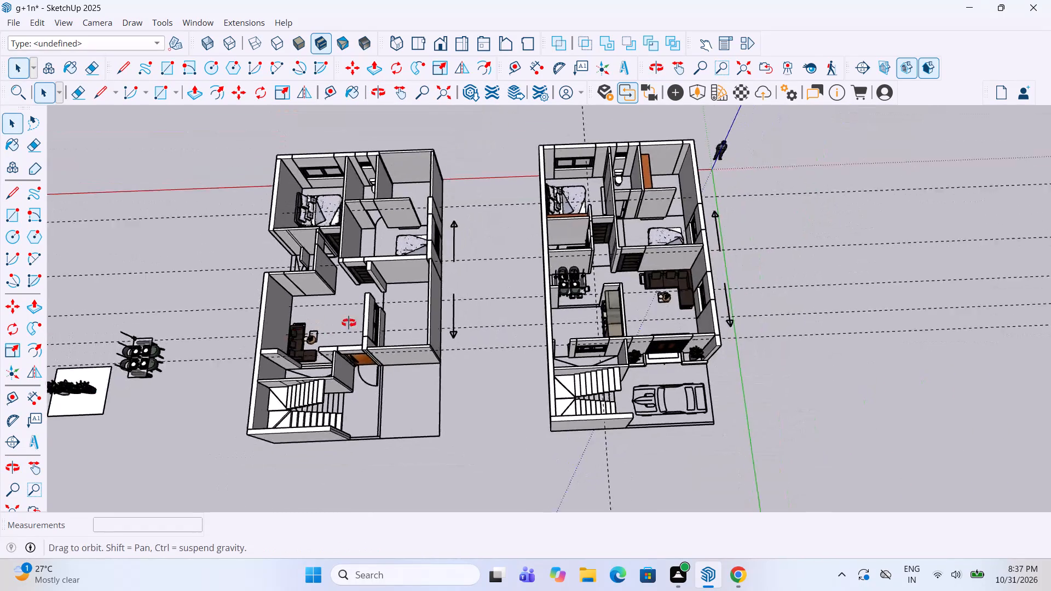
{"action": "middle_click_drag", "start_coordinate": [349, 323], "coordinate": [493, 300]}
{"action": "scroll", "coordinate": [493, 276], "scroll_direction": "down", "scroll_amount": 6}
{"action": "scroll", "coordinate": [444, 430], "scroll_direction": "up", "scroll_amount": 6}
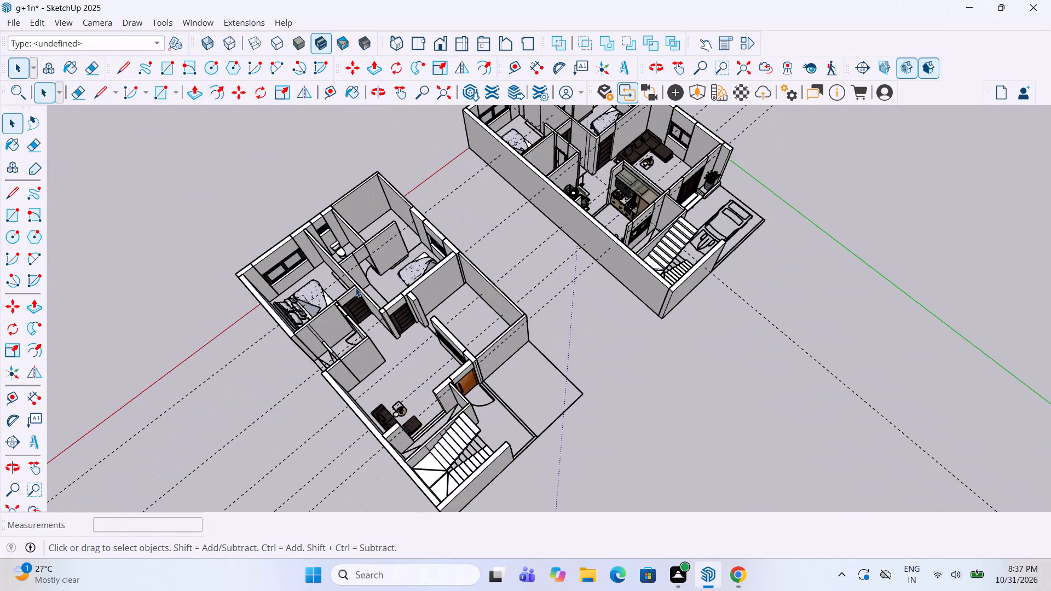
Copy the three-door wardrobe from the first house's end bedroom to the same wall, beside the door, in the second house's matching bedroom.
{"action": "scroll", "coordinate": [348, 293], "scroll_direction": "up", "scroll_amount": 5}
{"action": "scroll", "coordinate": [318, 333], "scroll_direction": "up", "scroll_amount": 5}
{"action": "middle_click_drag", "start_coordinate": [330, 355], "coordinate": [498, 351]}
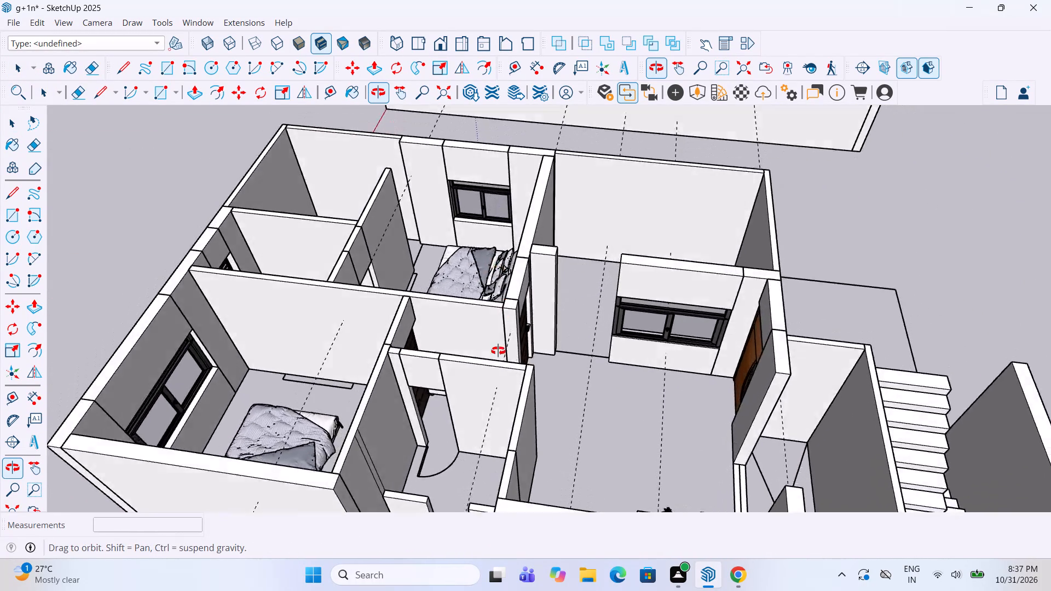
{"action": "middle_click_drag", "start_coordinate": [498, 351], "coordinate": [828, 247]}
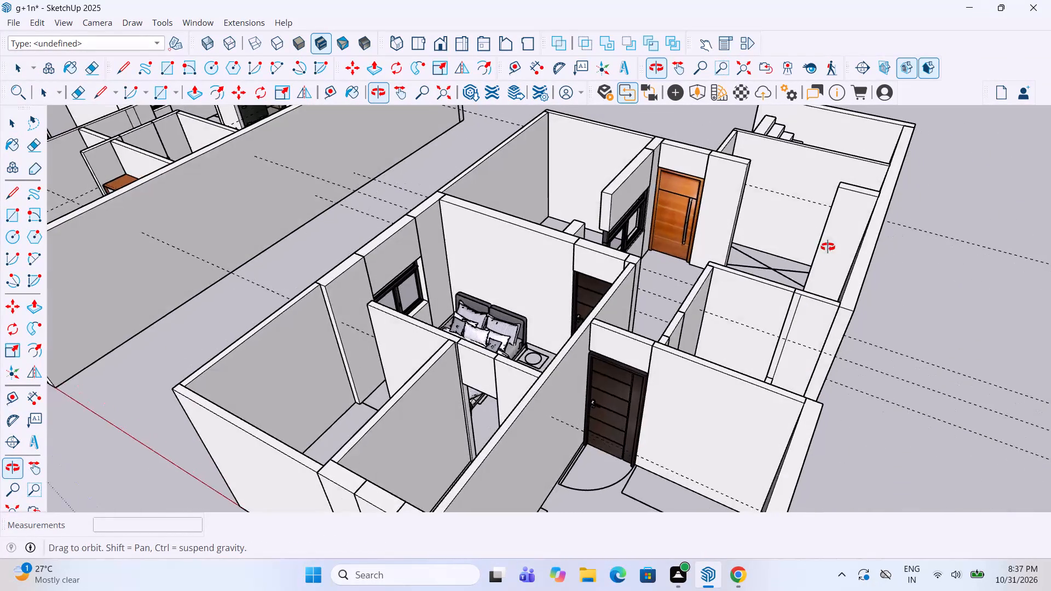
{"action": "middle_click_drag", "start_coordinate": [828, 247], "coordinate": [827, 247]}
{"action": "scroll", "coordinate": [582, 397], "scroll_direction": "down", "scroll_amount": 11}
{"action": "scroll", "coordinate": [374, 344], "scroll_direction": "up", "scroll_amount": 2}
{"action": "middle_click_drag", "start_coordinate": [374, 344], "coordinate": [447, 350]}
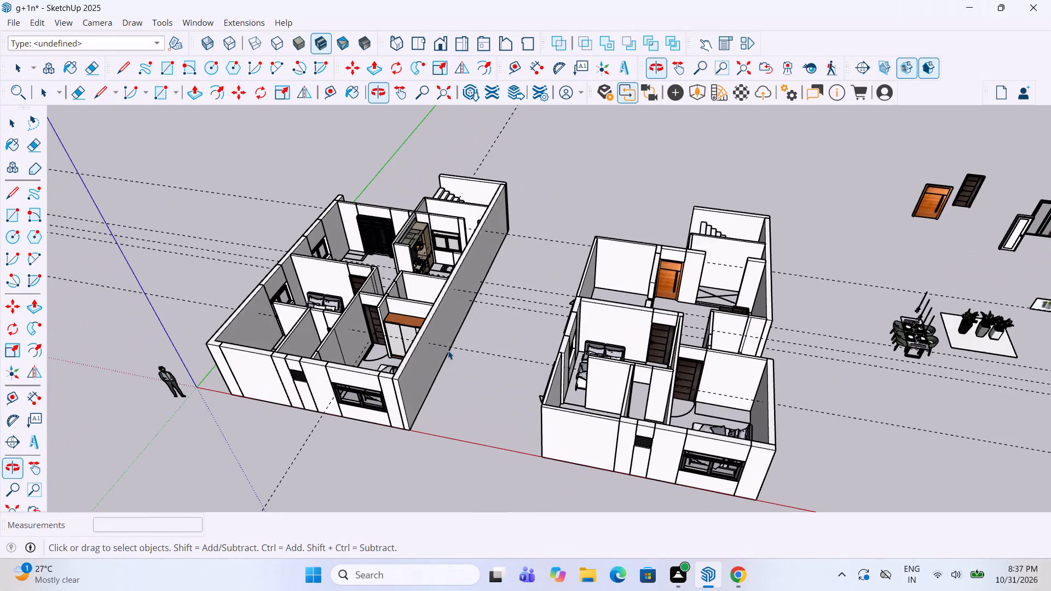
{"action": "scroll", "coordinate": [379, 297], "scroll_direction": "up", "scroll_amount": 4}
{"action": "left_click", "coordinate": [397, 351]}
{"action": "middle_click_drag", "start_coordinate": [403, 354], "coordinate": [510, 349]}
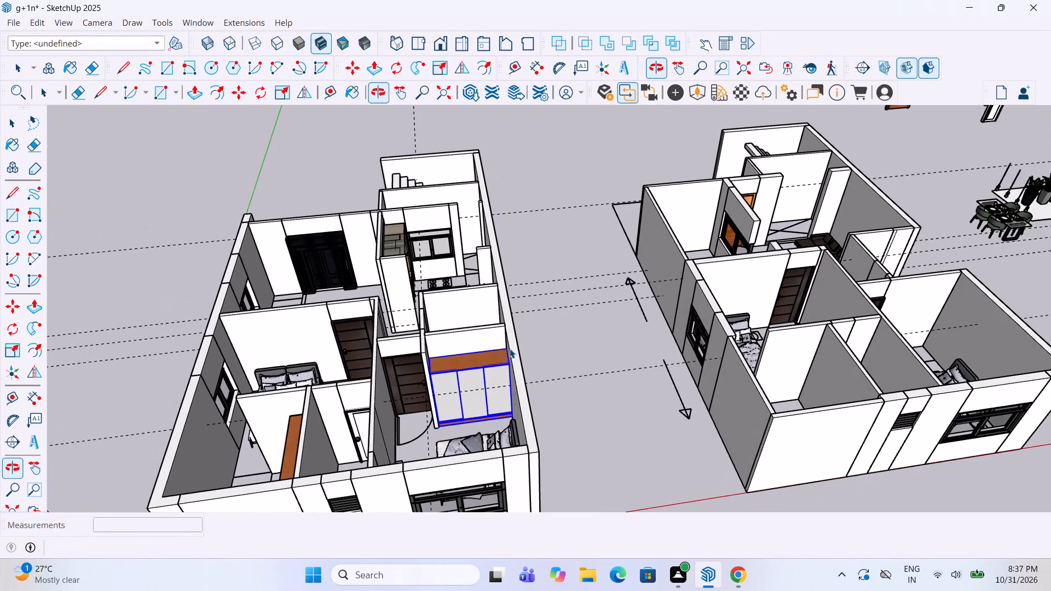
{"action": "key", "text": "m"}
{"action": "scroll", "coordinate": [503, 379], "scroll_direction": "up", "scroll_amount": 4}
{"action": "left_click", "coordinate": [523, 437]}
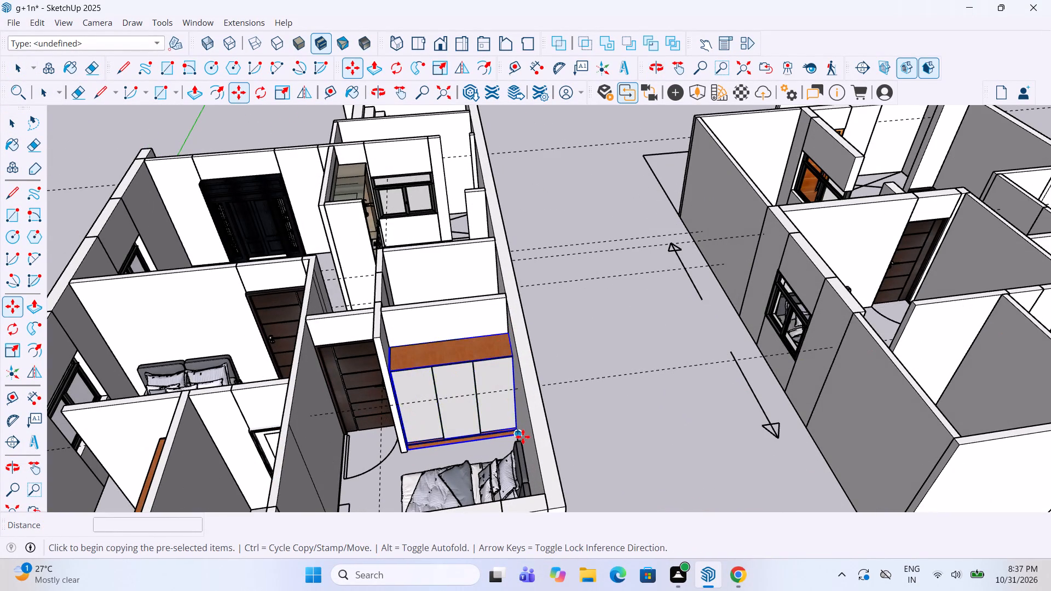
{"action": "scroll", "coordinate": [419, 392], "scroll_direction": "down", "scroll_amount": 11}
{"action": "scroll", "coordinate": [711, 381], "scroll_direction": "up", "scroll_amount": 12}
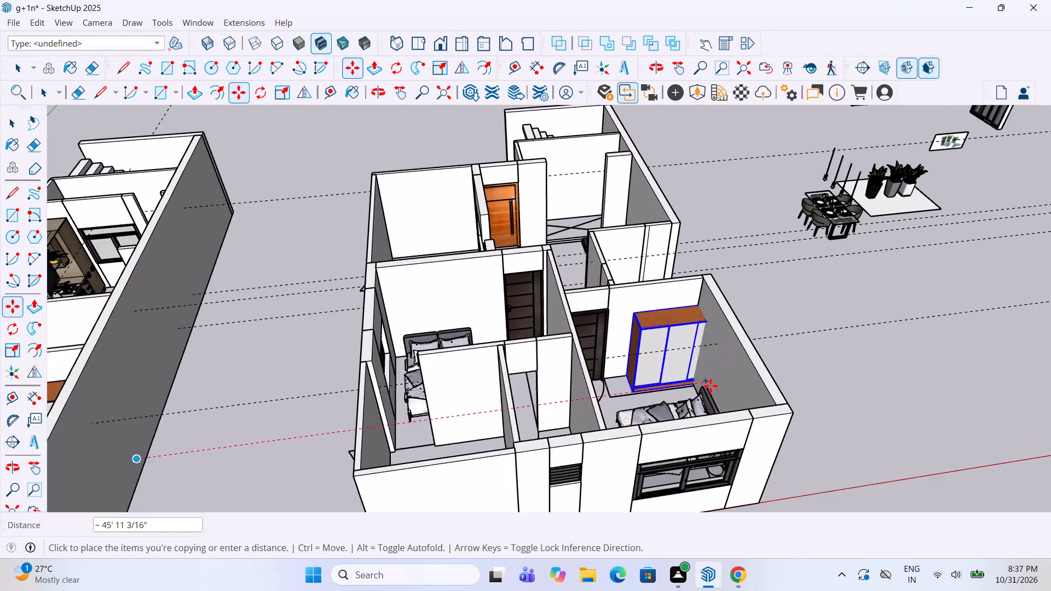
{"action": "scroll", "coordinate": [711, 386], "scroll_direction": "up", "scroll_amount": 3}
{"action": "left_click", "coordinate": [679, 389]}
{"action": "middle_click_drag", "start_coordinate": [660, 277], "coordinate": [657, 284]}
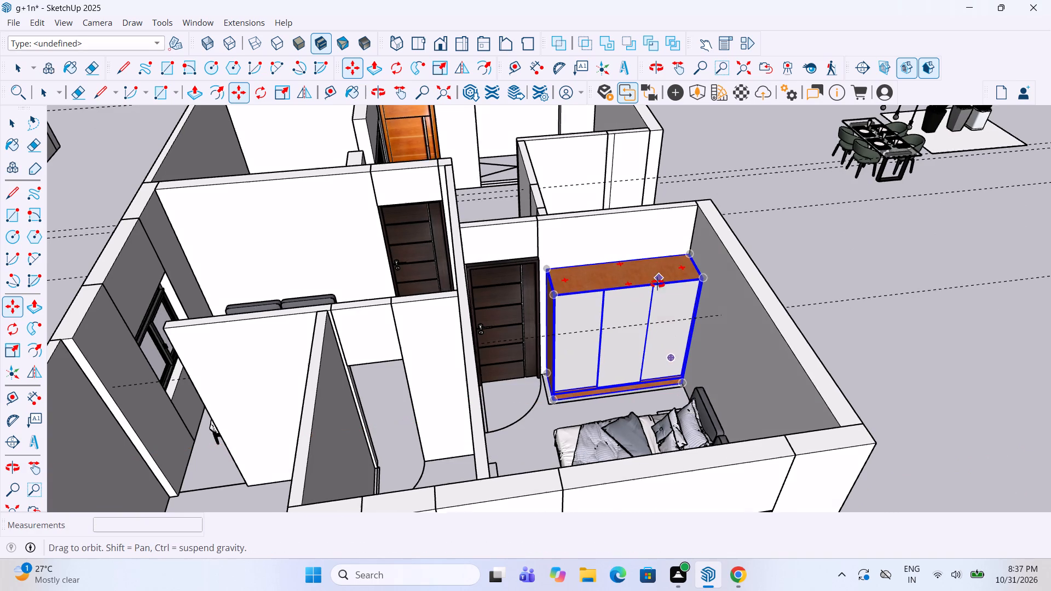
{"action": "middle_click_drag", "start_coordinate": [657, 284], "coordinate": [657, 355]}
{"action": "scroll", "coordinate": [692, 328], "scroll_direction": "up", "scroll_amount": 2}
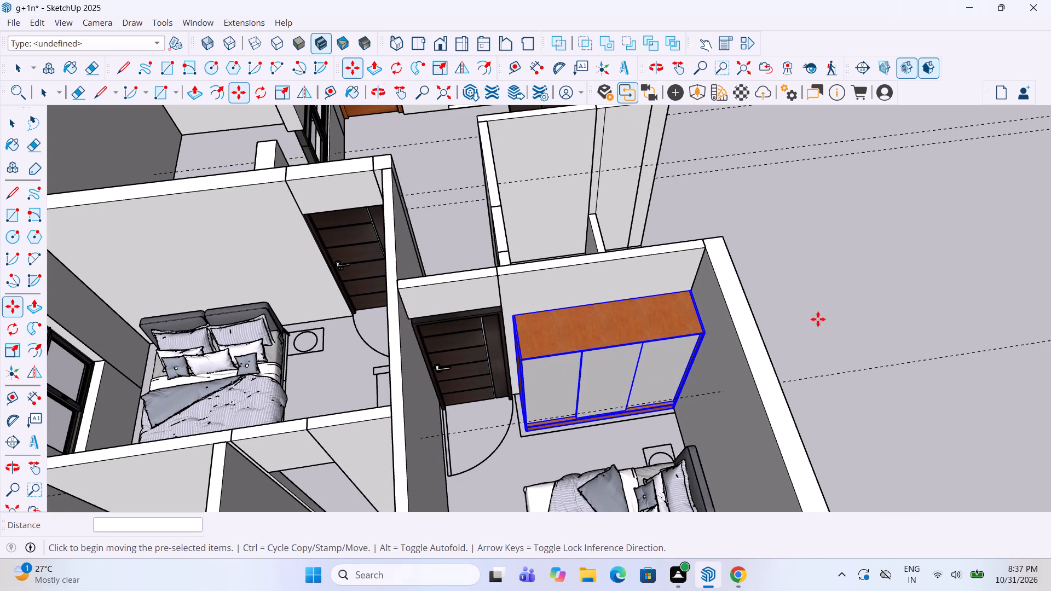
{"action": "key", "text": "space"}
{"action": "left_click", "coordinate": [823, 314]}
Scale the copied bedroom wardrobe slightly deeper, and stretch it toward the bedroom door by a factor of about 1.03.
{"action": "scroll", "coordinate": [647, 387], "scroll_direction": "up", "scroll_amount": 1}
{"action": "left_click", "coordinate": [600, 392]}
{"action": "scroll", "coordinate": [598, 397], "scroll_direction": "up", "scroll_amount": 3}
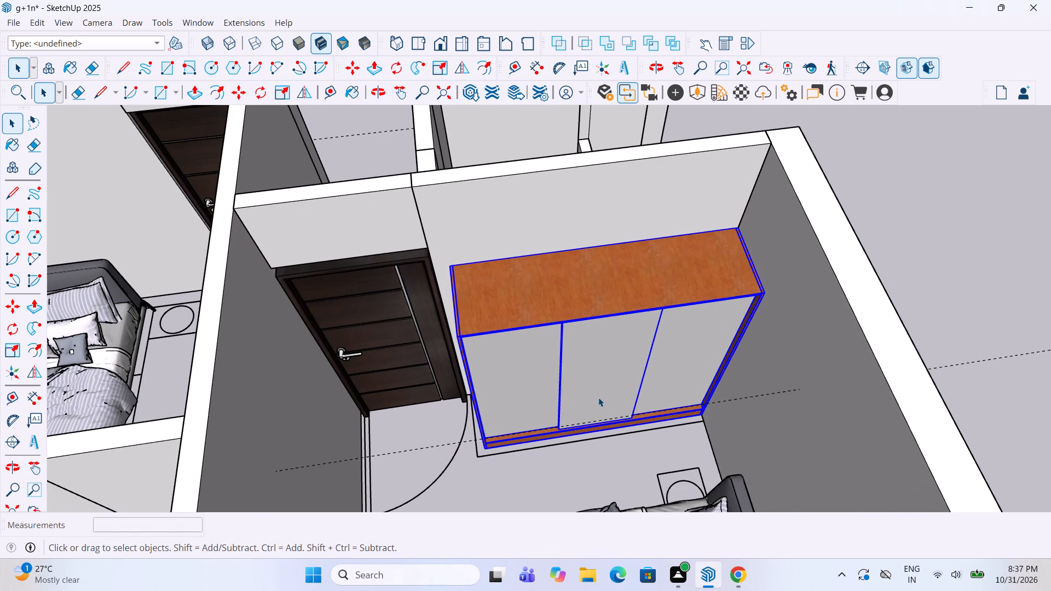
{"action": "key", "text": "s"}
{"action": "left_click_drag", "start_coordinate": [604, 383], "coordinate": [607, 386]}
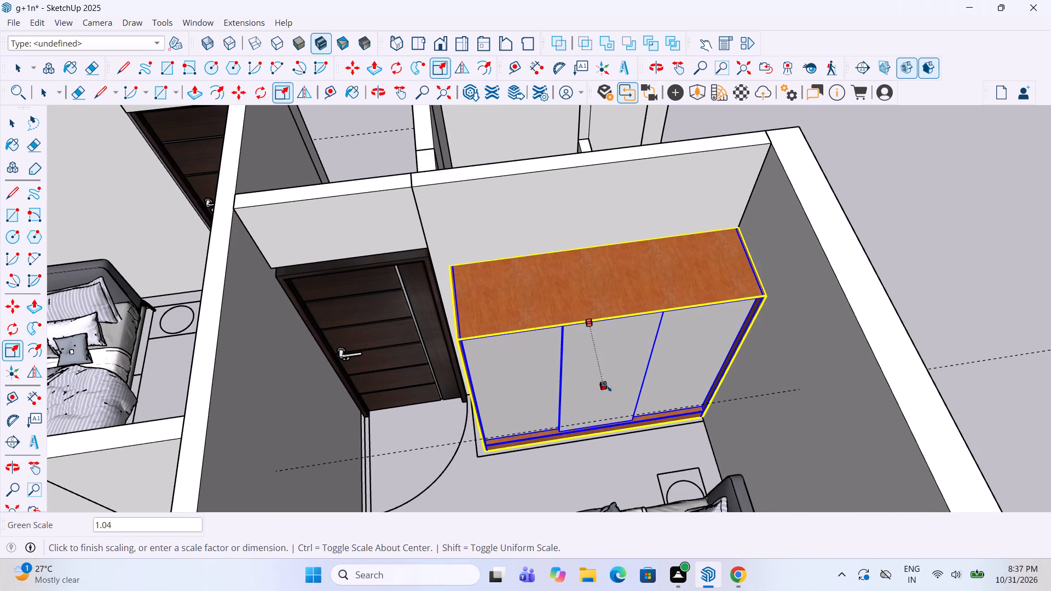
{"action": "left_click_drag", "start_coordinate": [607, 386], "coordinate": [608, 389]}
{"action": "middle_click_drag", "start_coordinate": [502, 399], "coordinate": [557, 379]}
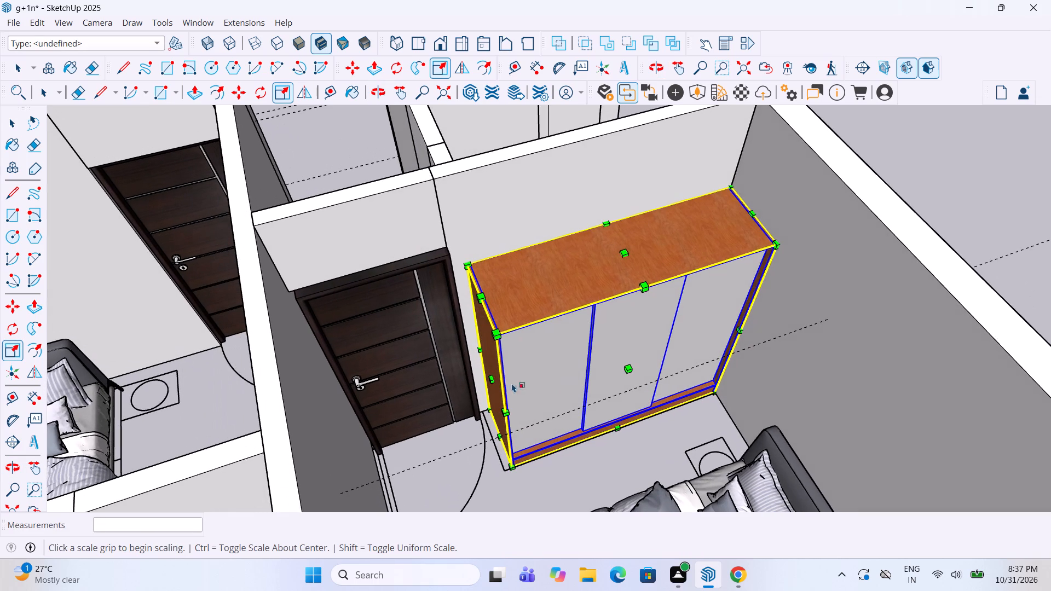
{"action": "left_click_drag", "start_coordinate": [493, 383], "coordinate": [486, 383]}
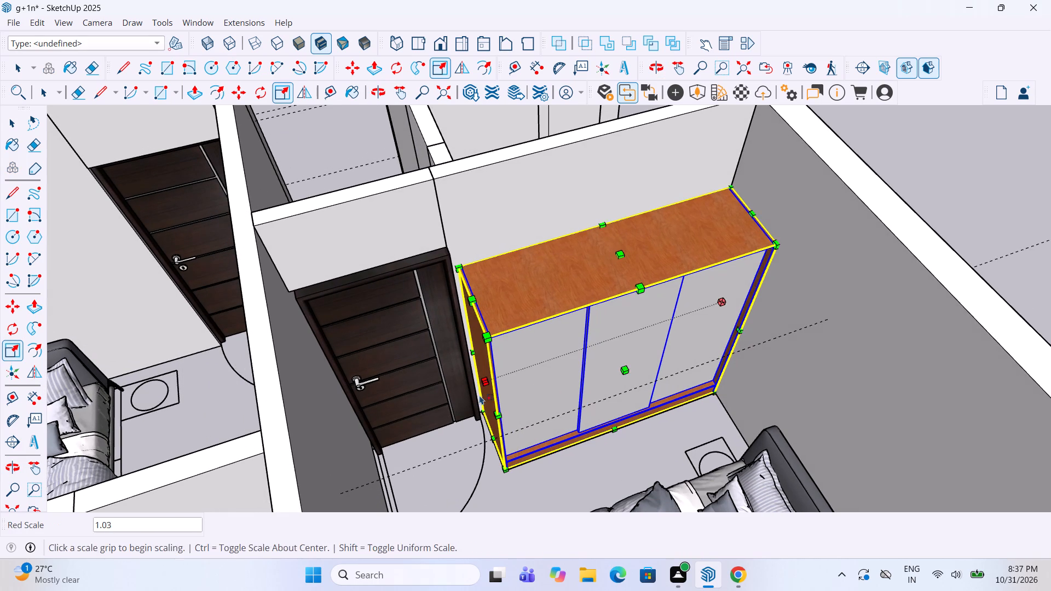
{"action": "key", "text": "space"}
{"action": "left_click", "coordinate": [457, 451]}
{"action": "scroll", "coordinate": [449, 404], "scroll_direction": "down", "scroll_amount": 11}
{"action": "left_click", "coordinate": [765, 314]}
Copy the other wardrobe from the first house's partitioned corner alcove about 44' 2" to the same alcove in the second house.
{"action": "scroll", "coordinate": [668, 322], "scroll_direction": "down", "scroll_amount": 4}
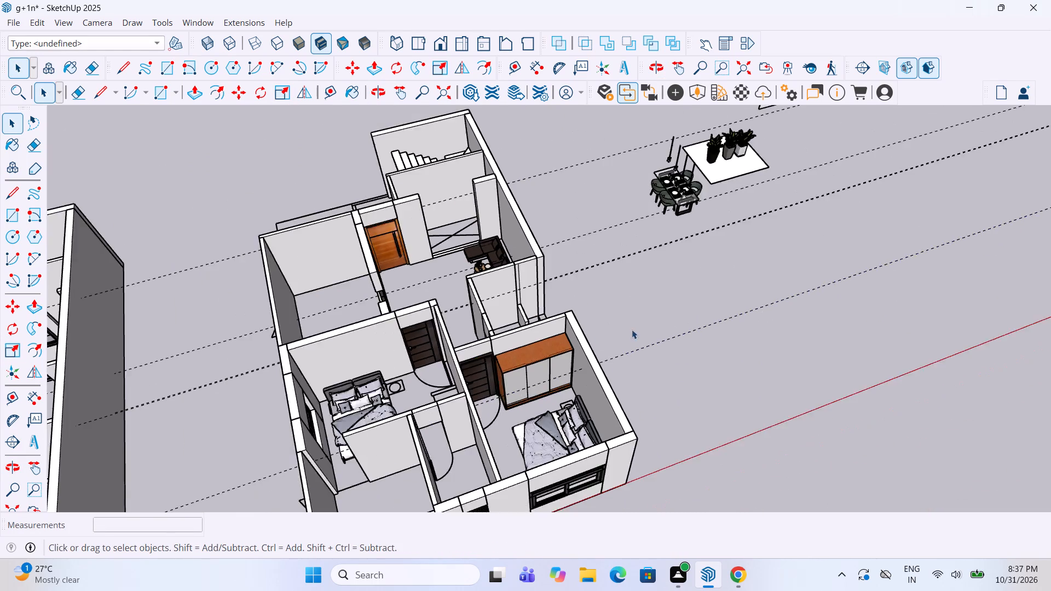
{"action": "middle_click_drag", "start_coordinate": [389, 381], "coordinate": [821, 403]}
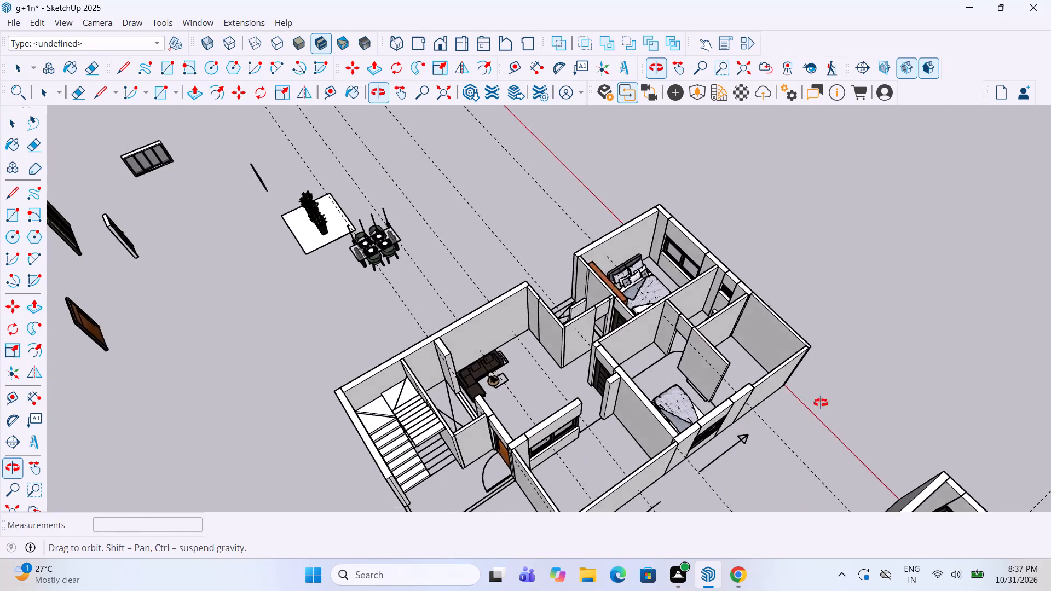
{"action": "middle_click_drag", "start_coordinate": [821, 403], "coordinate": [668, 384]}
{"action": "scroll", "coordinate": [606, 294], "scroll_direction": "down", "scroll_amount": 12}
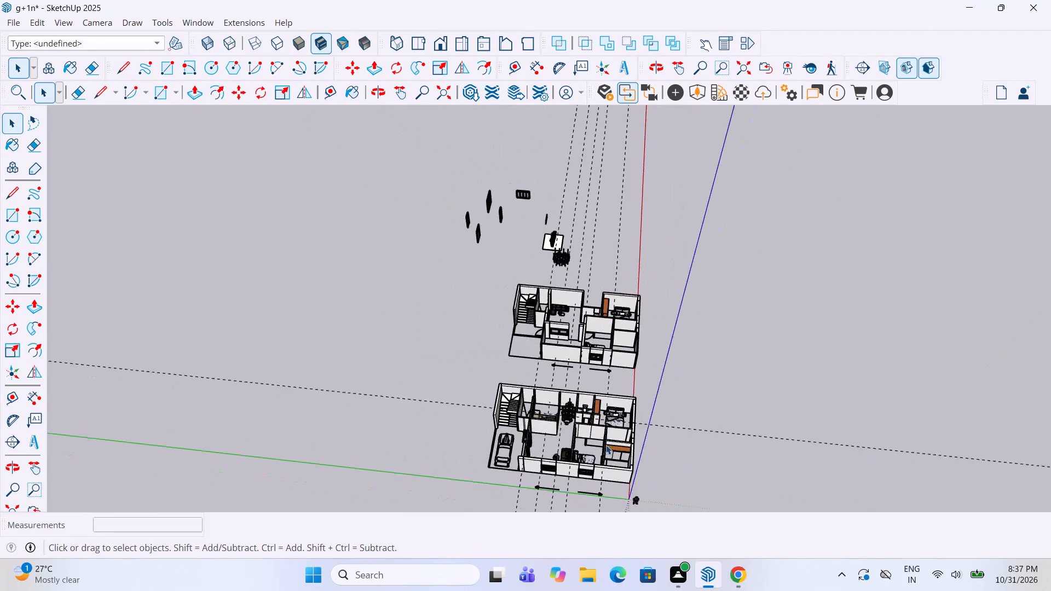
{"action": "scroll", "coordinate": [607, 451], "scroll_direction": "up", "scroll_amount": 14}
{"action": "left_click", "coordinate": [614, 455]}
{"action": "scroll", "coordinate": [635, 472], "scroll_direction": "up", "scroll_amount": 5}
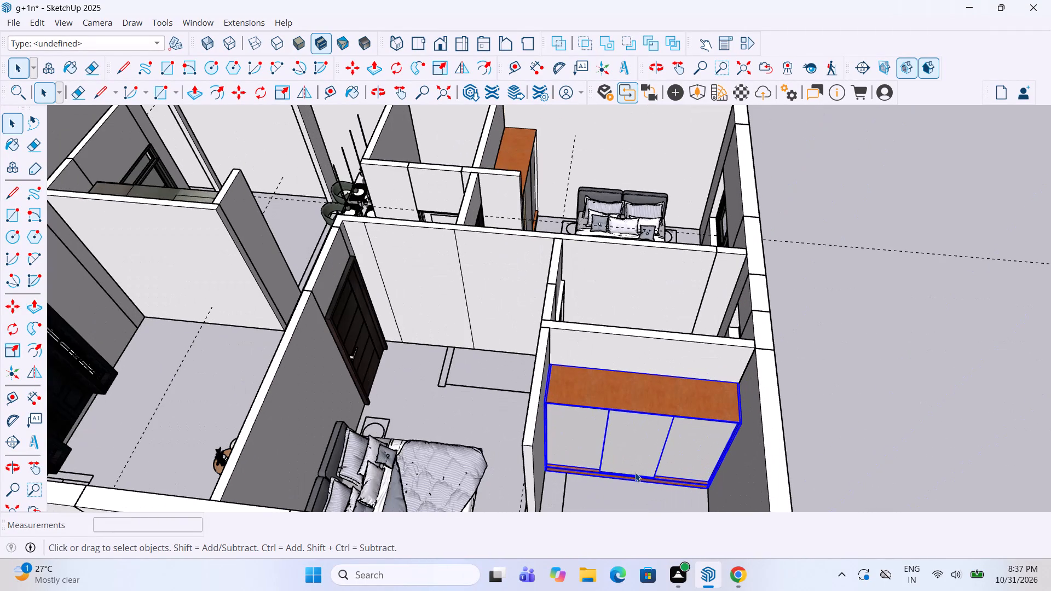
{"action": "key", "text": "m"}
{"action": "left_click", "coordinate": [713, 495]}
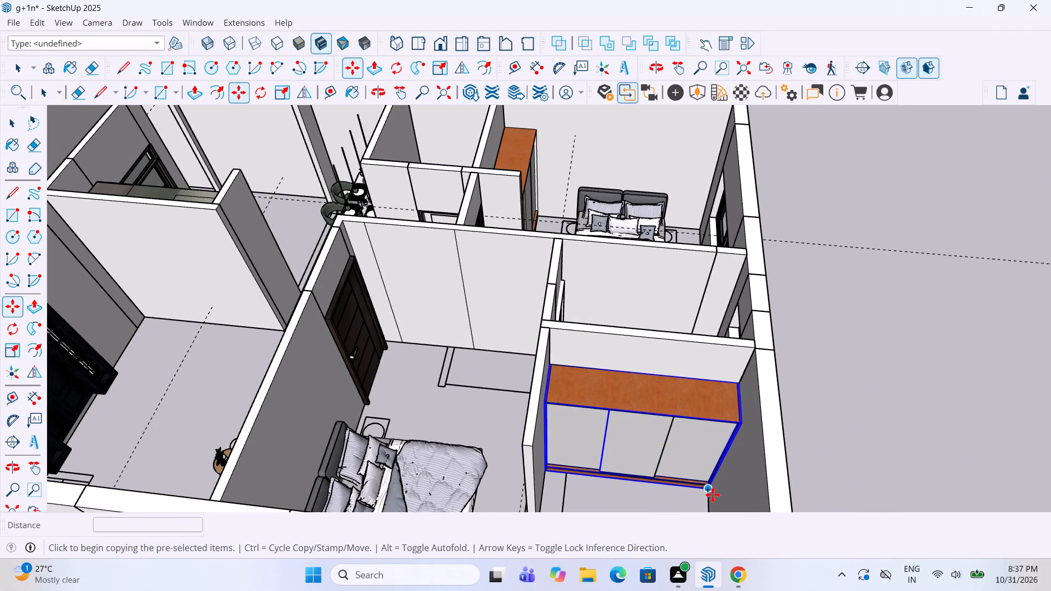
{"action": "scroll", "coordinate": [660, 494], "scroll_direction": "down", "scroll_amount": 18}
{"action": "scroll", "coordinate": [661, 282], "scroll_direction": "up", "scroll_amount": 6}
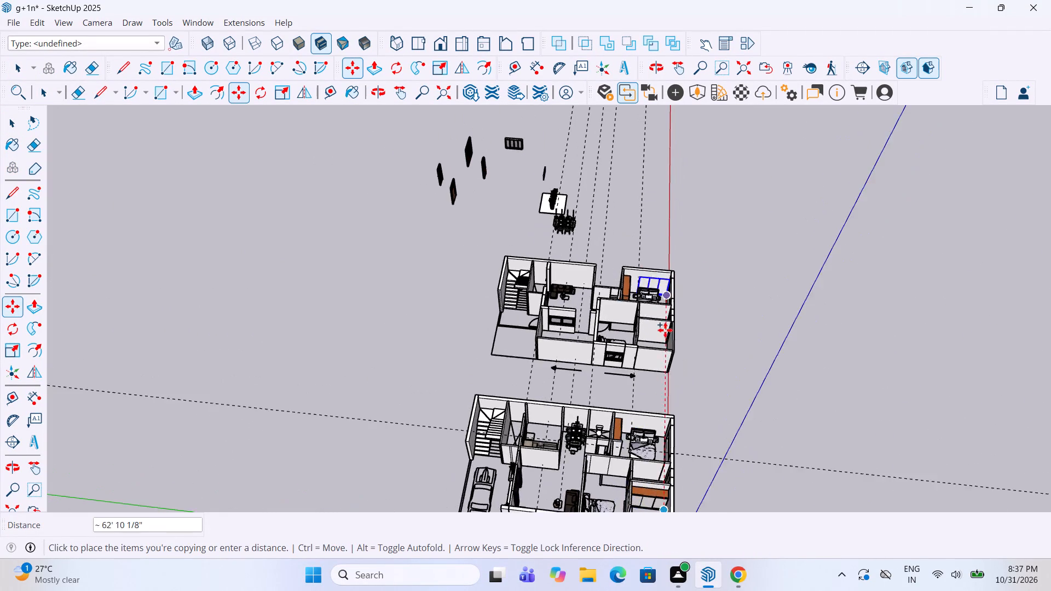
{"action": "scroll", "coordinate": [665, 332], "scroll_direction": "up", "scroll_amount": 17}
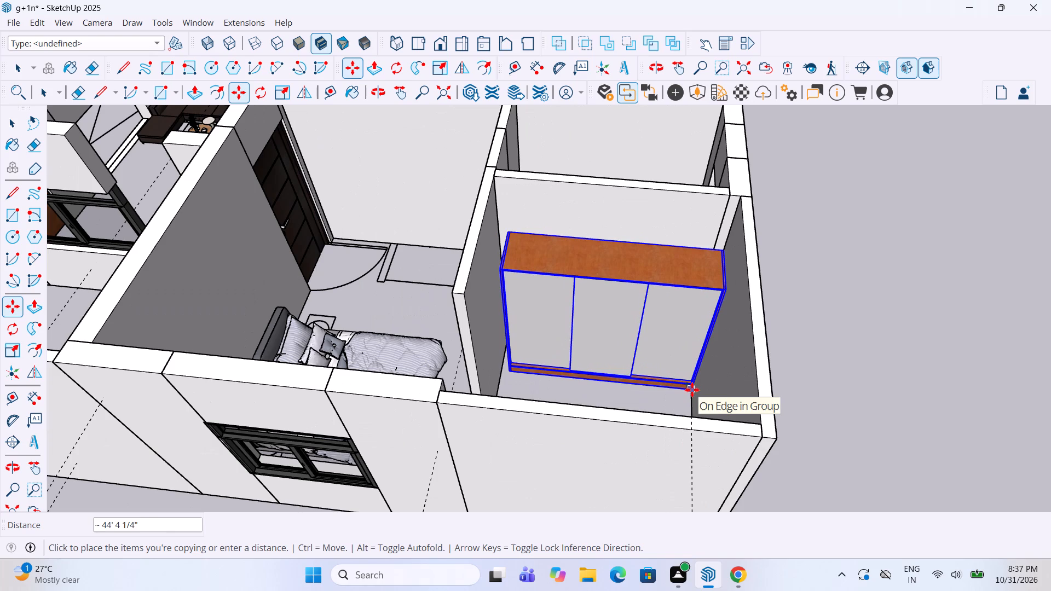
{"action": "left_click", "coordinate": [692, 393]}
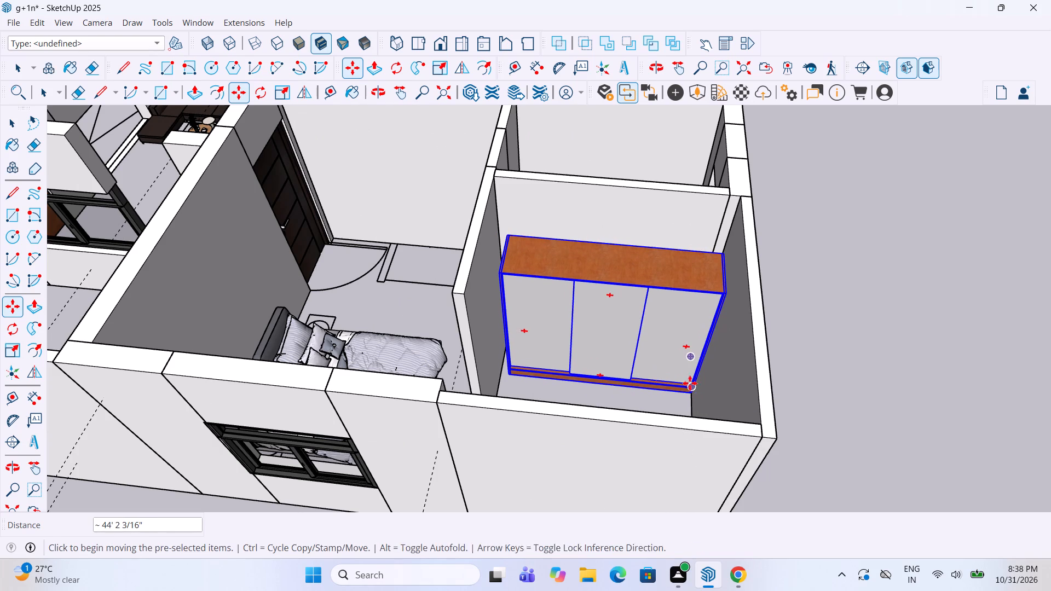
Move the copied alcove wardrobe about 5" so its side sits flush against the partition wall next to the bed.
{"action": "middle_click_drag", "start_coordinate": [526, 380], "coordinate": [623, 381]}
{"action": "scroll", "coordinate": [528, 363], "scroll_direction": "up", "scroll_amount": 4}
{"action": "middle_click_drag", "start_coordinate": [604, 362], "coordinate": [570, 362]}
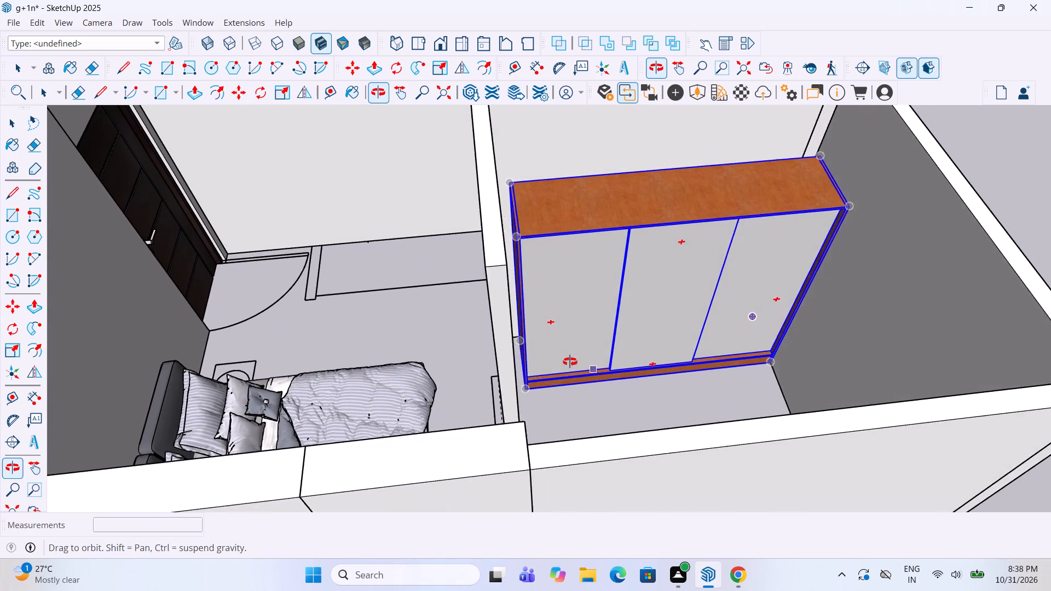
{"action": "middle_click_drag", "start_coordinate": [570, 362], "coordinate": [564, 362]}
{"action": "scroll", "coordinate": [513, 343], "scroll_direction": "up", "scroll_amount": 10}
{"action": "left_click", "coordinate": [519, 338]}
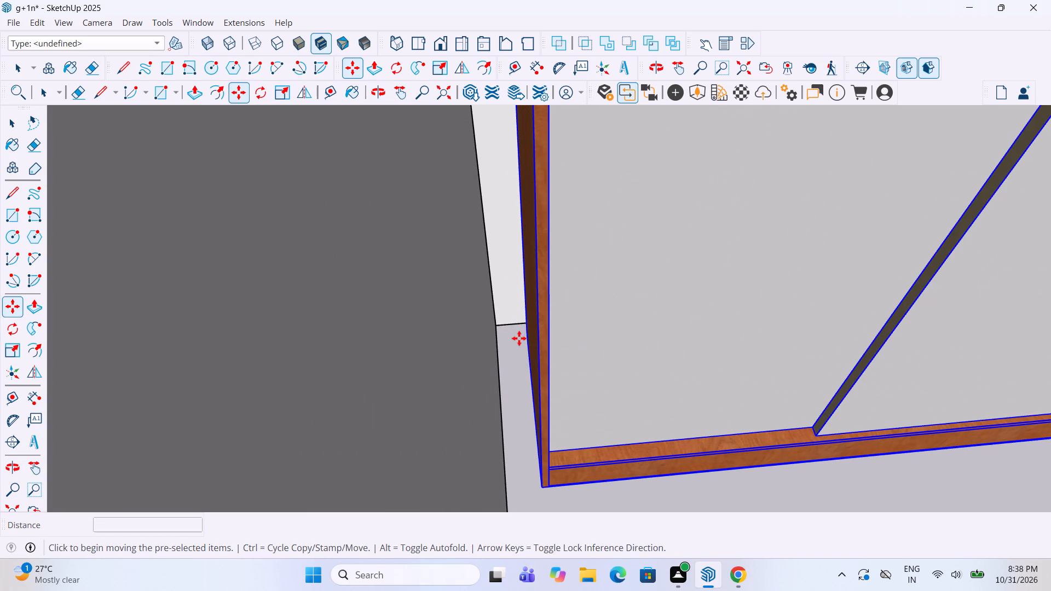
{"action": "left_click", "coordinate": [495, 322]}
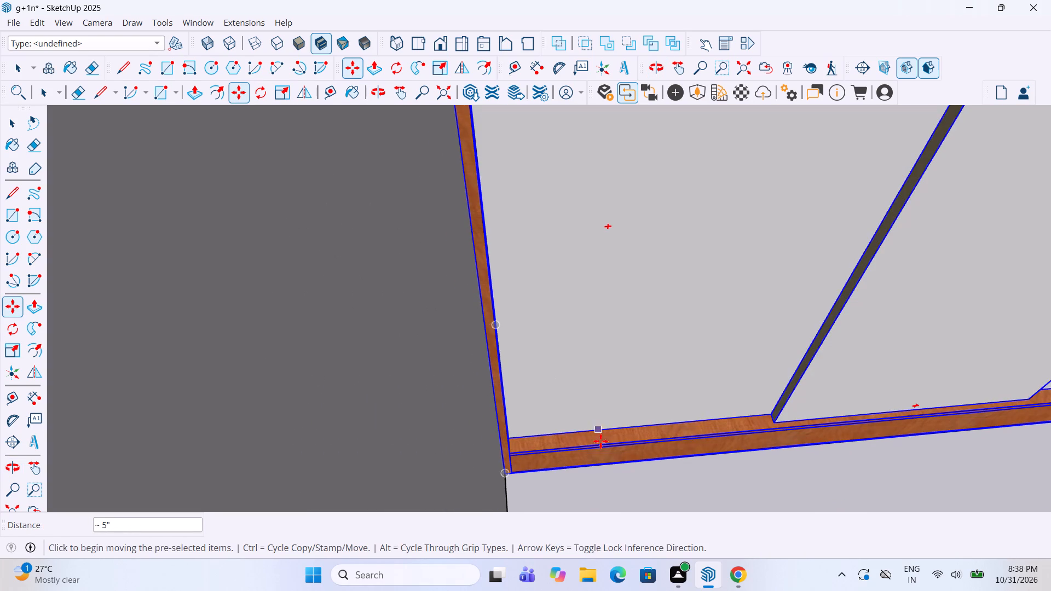
{"action": "key", "text": "space"}
{"action": "left_click", "coordinate": [622, 474]}
Stretch the alcove wardrobe's width to the outer wall so that it fills the space between both side walls.
{"action": "scroll", "coordinate": [420, 364], "scroll_direction": "down", "scroll_amount": 15}
{"action": "scroll", "coordinate": [402, 362], "scroll_direction": "down", "scroll_amount": 7}
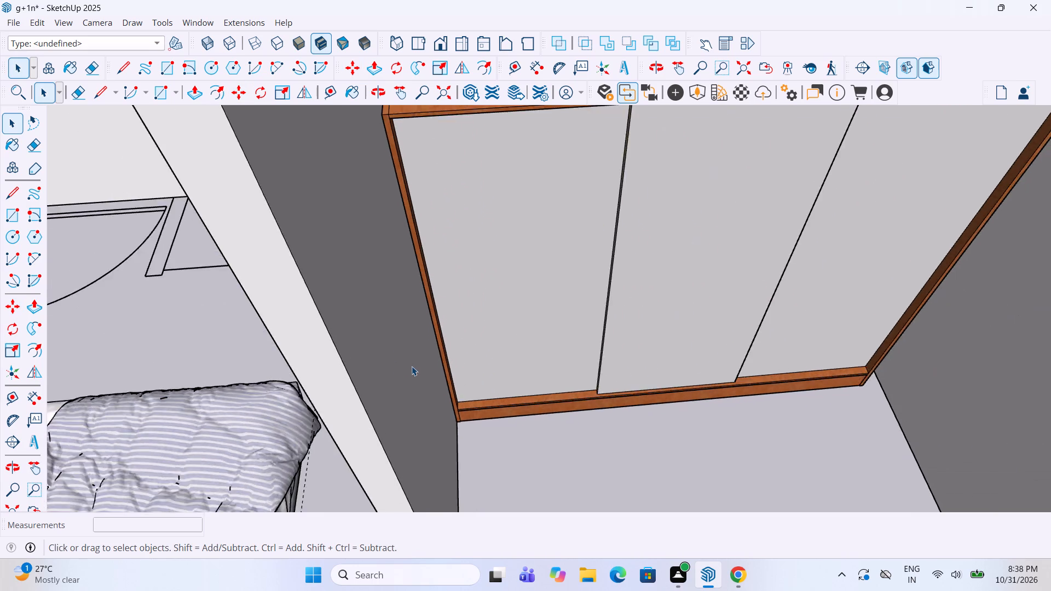
{"action": "scroll", "coordinate": [412, 366], "scroll_direction": "down", "scroll_amount": 11}
{"action": "middle_click_drag", "start_coordinate": [535, 361], "coordinate": [515, 346]}
{"action": "scroll", "coordinate": [541, 299], "scroll_direction": "up", "scroll_amount": 3}
{"action": "left_click", "coordinate": [531, 308]}
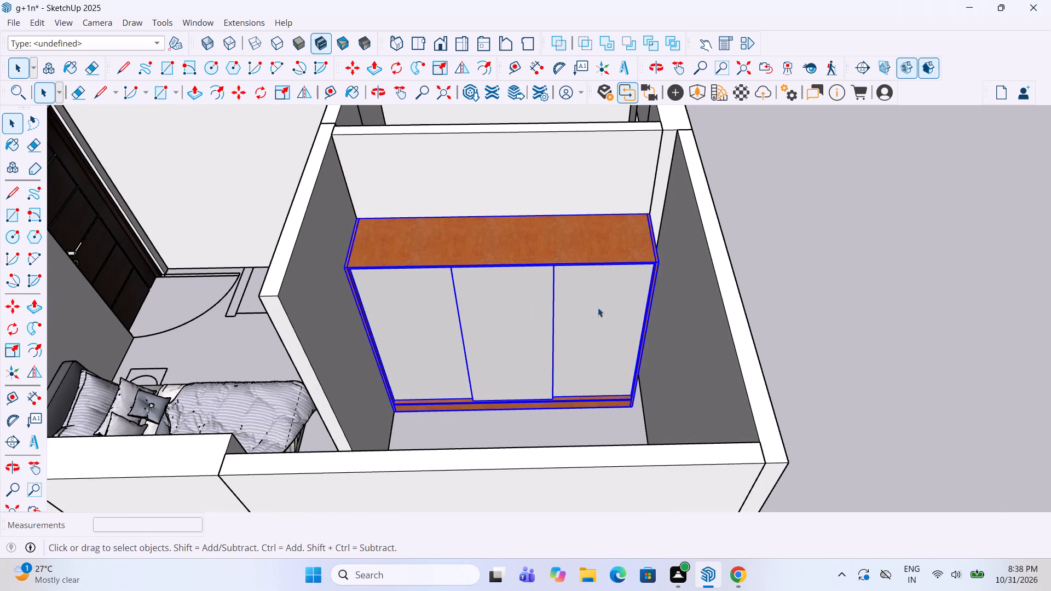
{"action": "key", "text": "s"}
{"action": "middle_click_drag", "start_coordinate": [667, 308], "coordinate": [624, 309]}
{"action": "scroll", "coordinate": [643, 329], "scroll_direction": "up", "scroll_amount": 4}
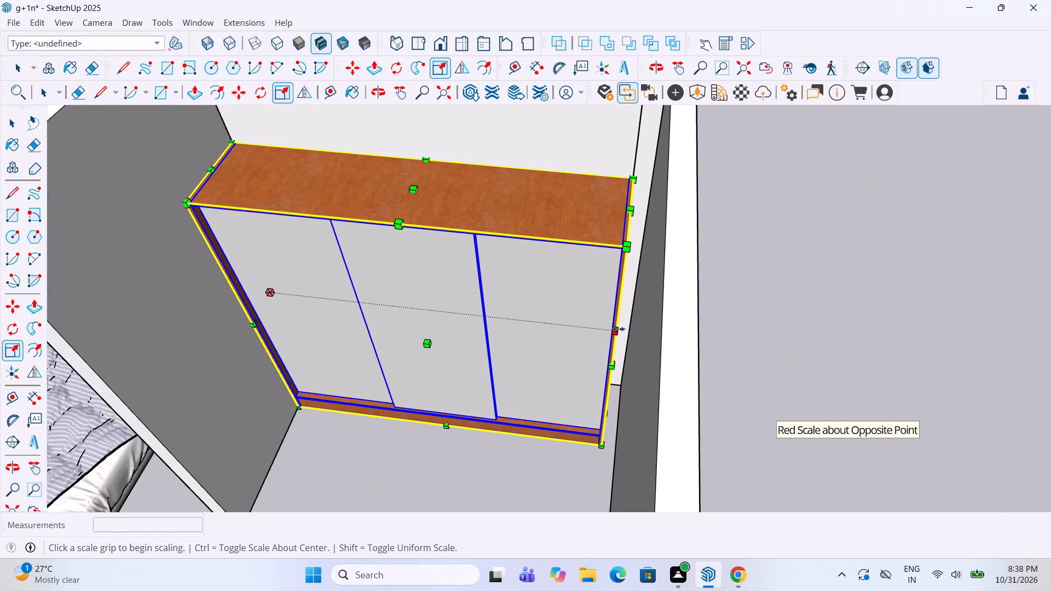
{"action": "left_click_drag", "start_coordinate": [619, 329], "coordinate": [636, 329]}
{"action": "key", "text": "space"}
{"action": "left_click", "coordinate": [773, 244]}
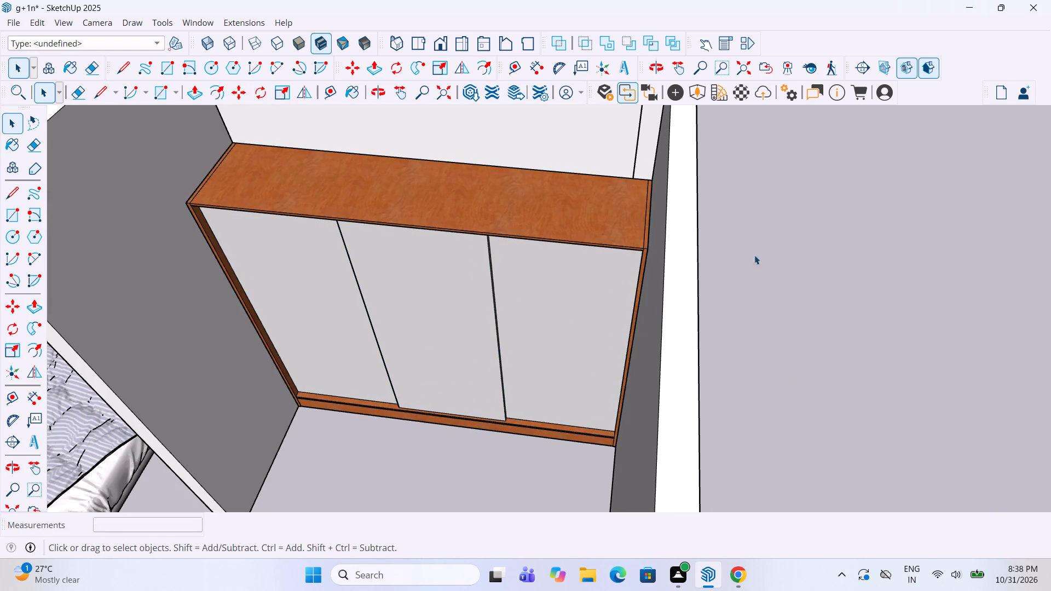
Examine the second house from several sides and compare its furnishing with the first house.
{"action": "scroll", "coordinate": [741, 273], "scroll_direction": "down", "scroll_amount": 5}
{"action": "scroll", "coordinate": [576, 282], "scroll_direction": "down", "scroll_amount": 4}
{"action": "middle_click_drag", "start_coordinate": [552, 290], "coordinate": [571, 314]}
{"action": "scroll", "coordinate": [565, 317], "scroll_direction": "down", "scroll_amount": 6}
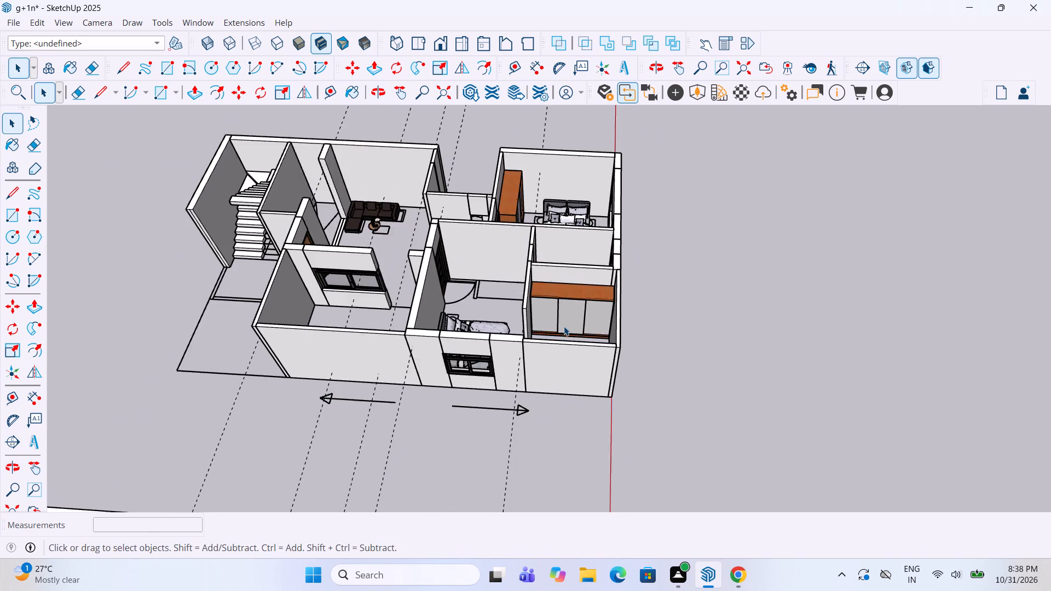
{"action": "middle_click_drag", "start_coordinate": [551, 297], "coordinate": [574, 334]}
{"action": "scroll", "coordinate": [417, 339], "scroll_direction": "up", "scroll_amount": 2}
{"action": "middle_click_drag", "start_coordinate": [417, 337], "coordinate": [521, 360]}
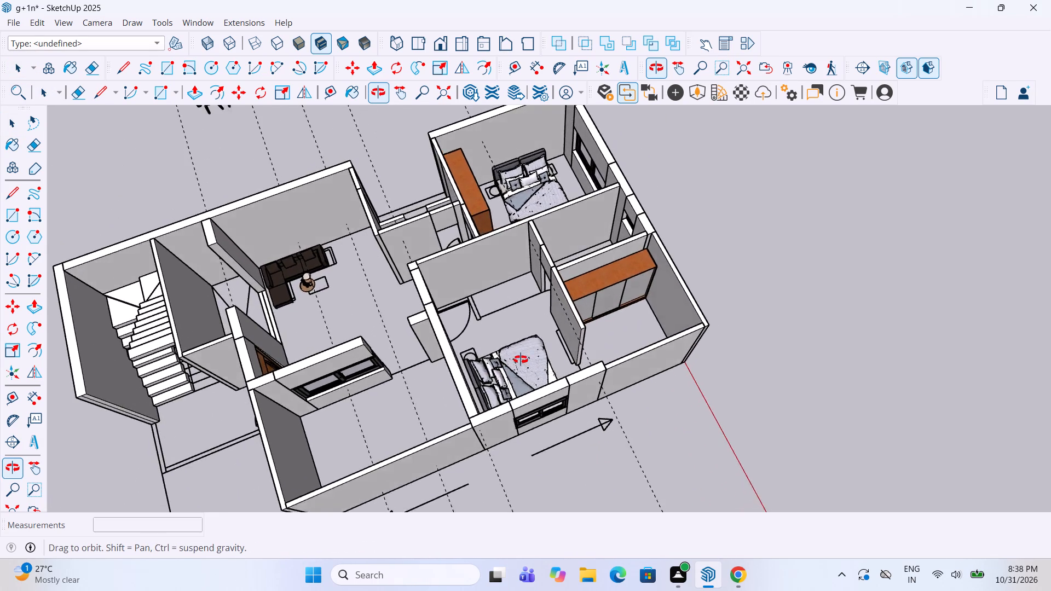
{"action": "middle_click_drag", "start_coordinate": [521, 360], "coordinate": [764, 283]}
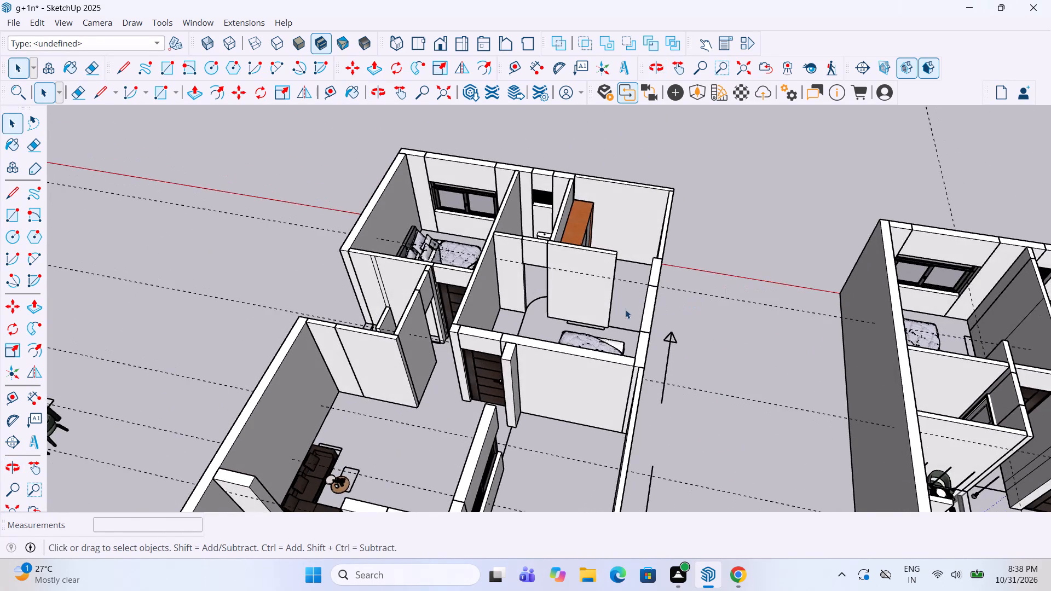
{"action": "scroll", "coordinate": [551, 320], "scroll_direction": "down", "scroll_amount": 6}
{"action": "middle_click_drag", "start_coordinate": [390, 362], "coordinate": [754, 346]}
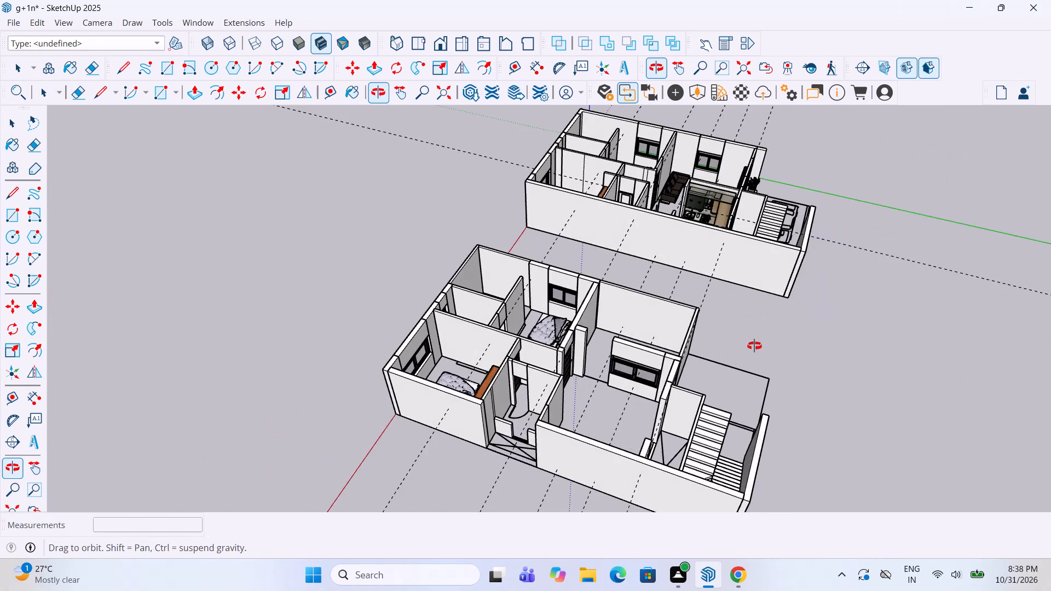
{"action": "middle_click_drag", "start_coordinate": [754, 346], "coordinate": [584, 391]}
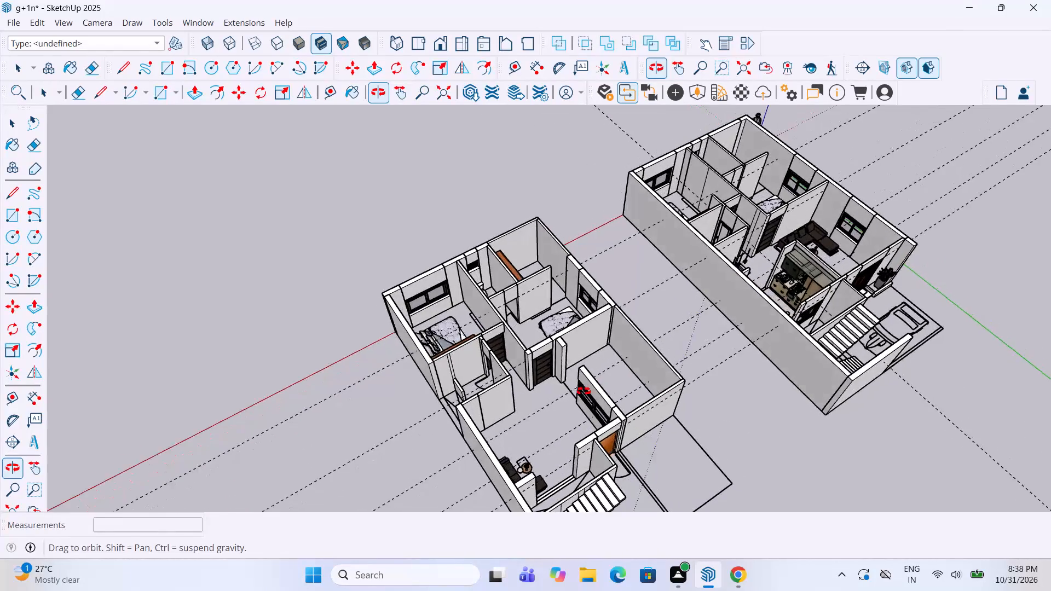
{"action": "middle_click_drag", "start_coordinate": [584, 391], "coordinate": [758, 364]}
{"action": "scroll", "coordinate": [639, 382], "scroll_direction": "up", "scroll_amount": 3}
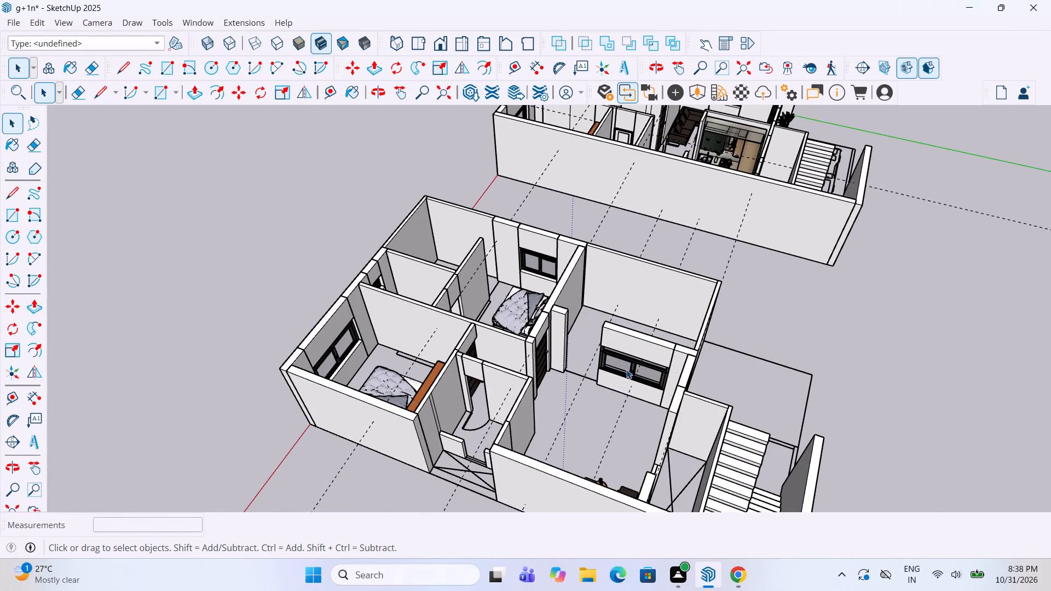
Switch to Chrome, search 3D Warehouse for "tv unit" and download the 7.9 MB Tv unit as a SketchUp file, unlocking extra downloads with the video.
{"action": "left_click", "coordinate": [740, 537]}
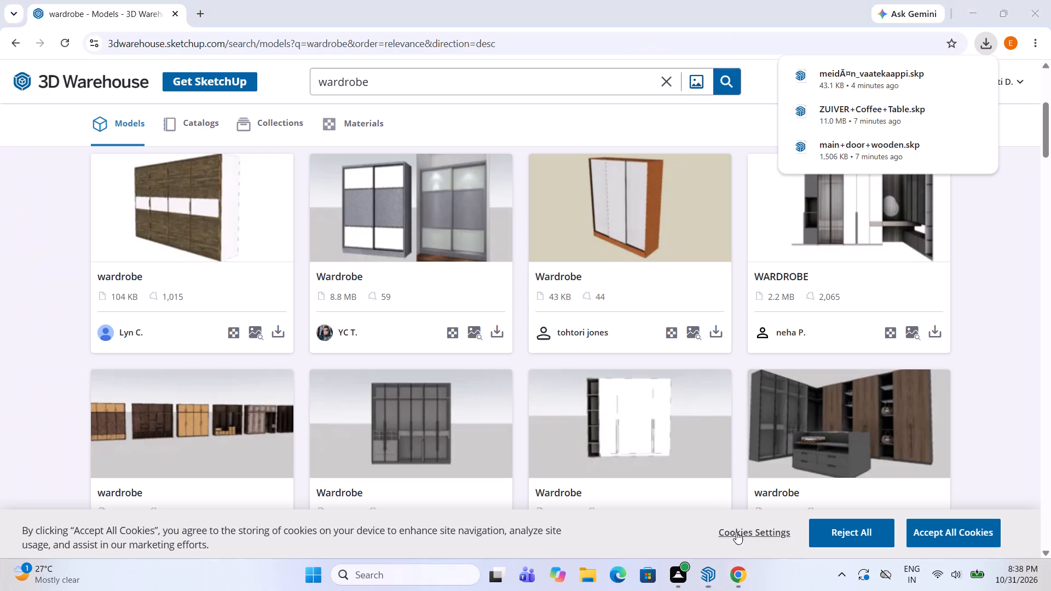
{"action": "left_click", "coordinate": [663, 79]}
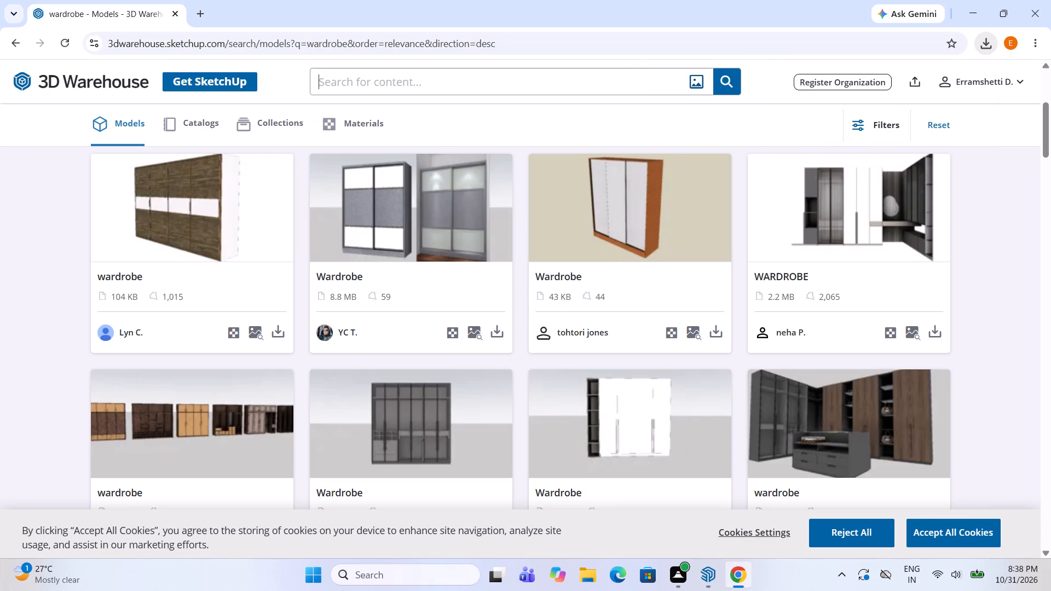
{"action": "type", "text": "tv i"}
{"action": "key", "text": "BackSpace"}
{"action": "type", "text": "unit"}
{"action": "key", "text": "Return"}
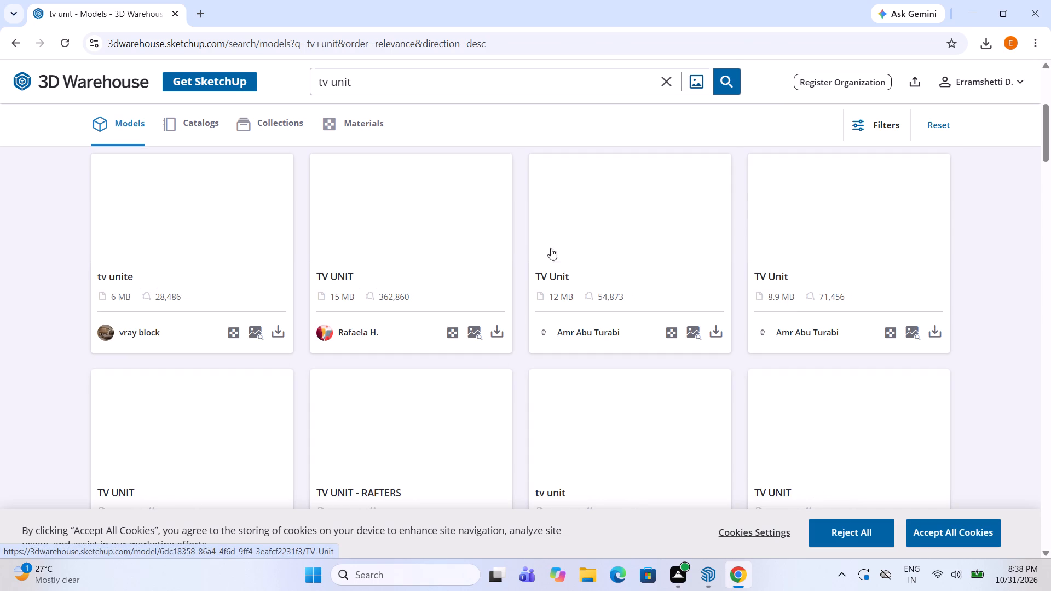
{"action": "scroll", "coordinate": [527, 291], "scroll_direction": "up", "scroll_amount": 6}
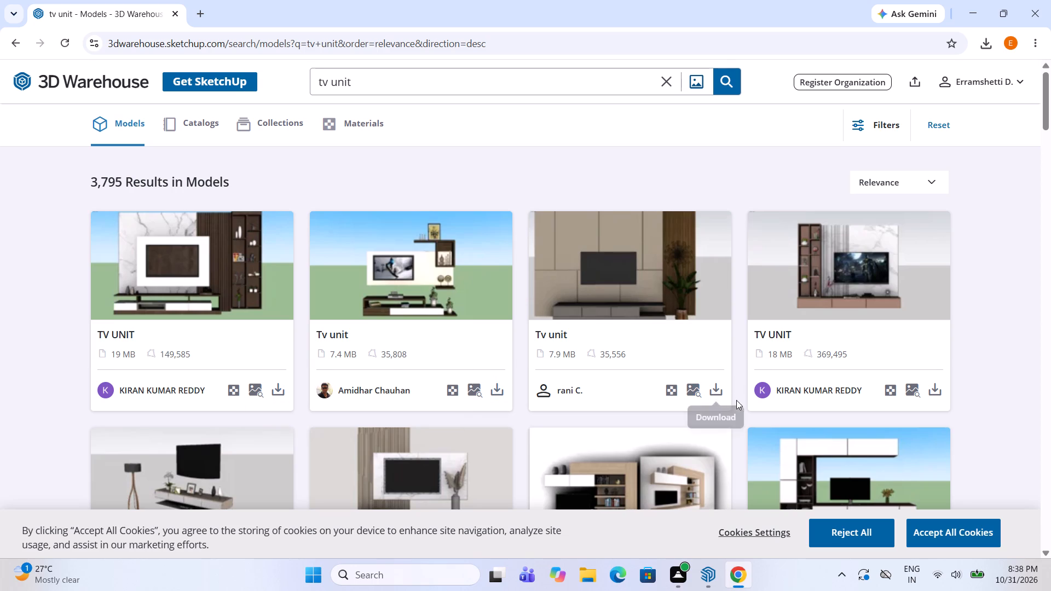
{"action": "left_click", "coordinate": [713, 389]}
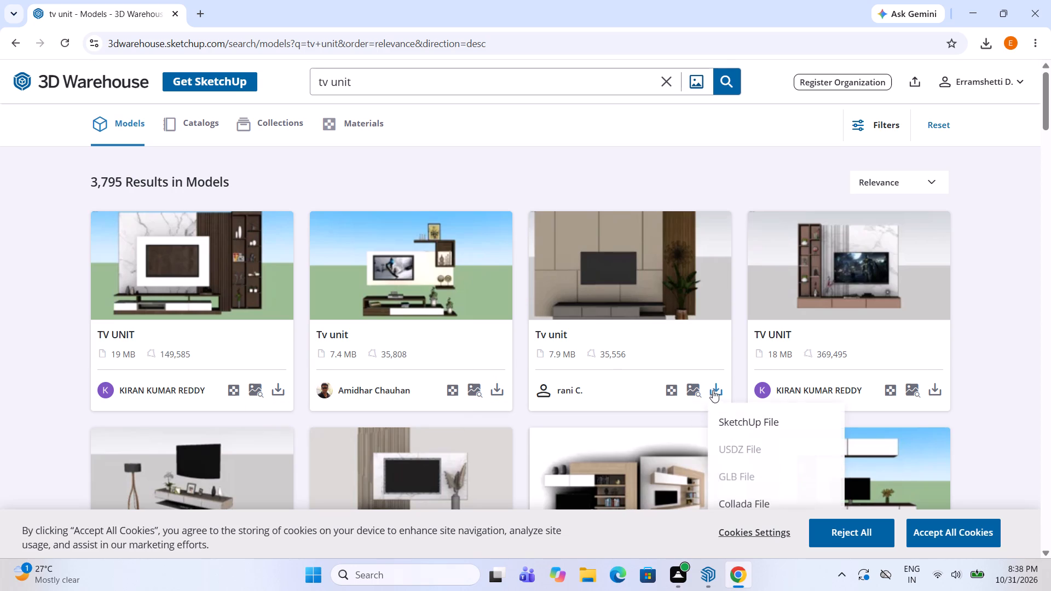
{"action": "left_click", "coordinate": [732, 413]}
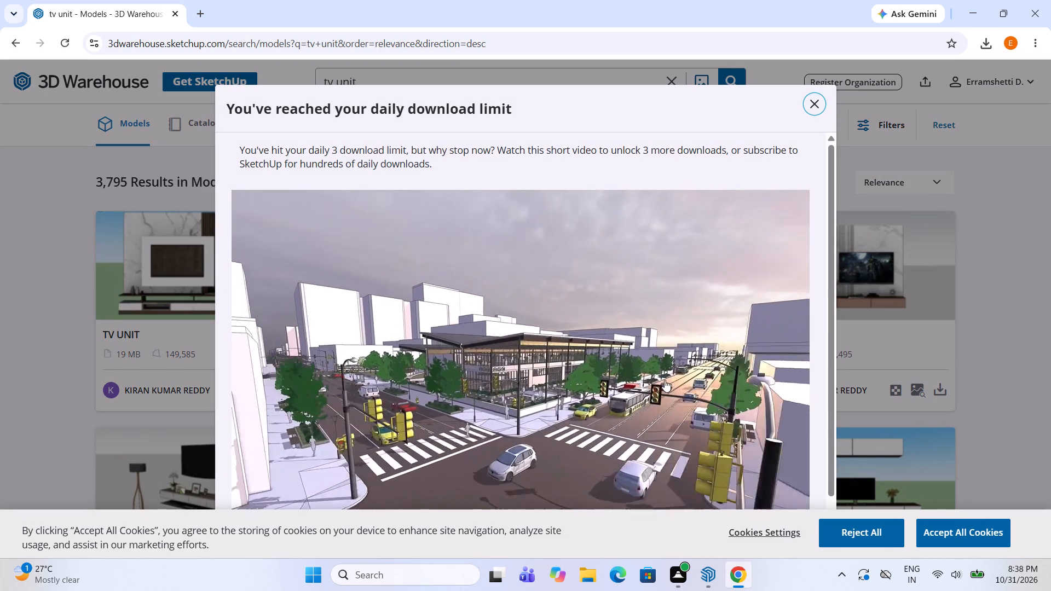
{"action": "scroll", "coordinate": [650, 357], "scroll_direction": "down", "scroll_amount": 6}
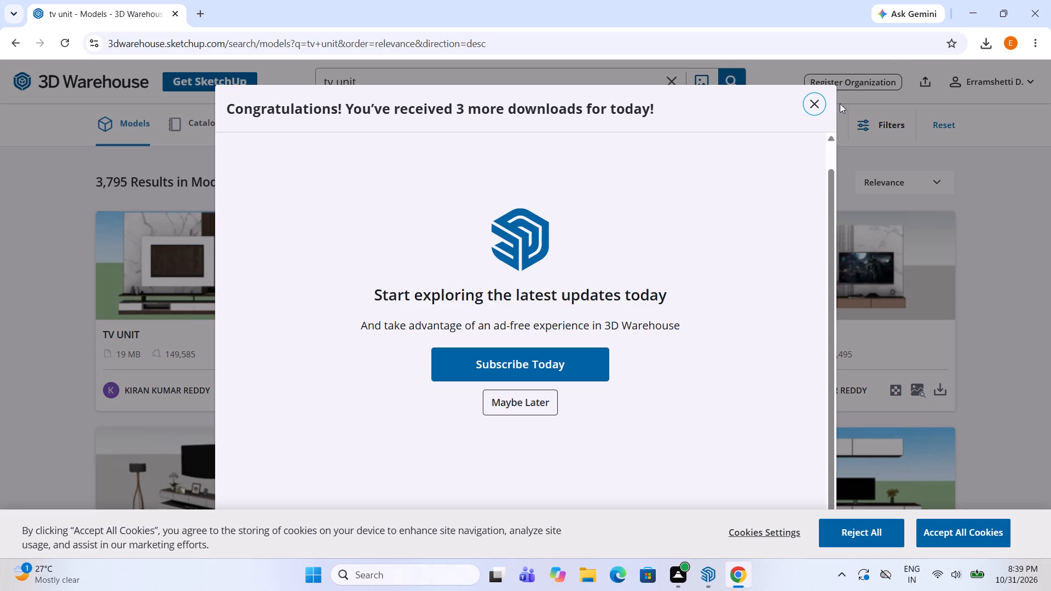
{"action": "left_click", "coordinate": [815, 104]}
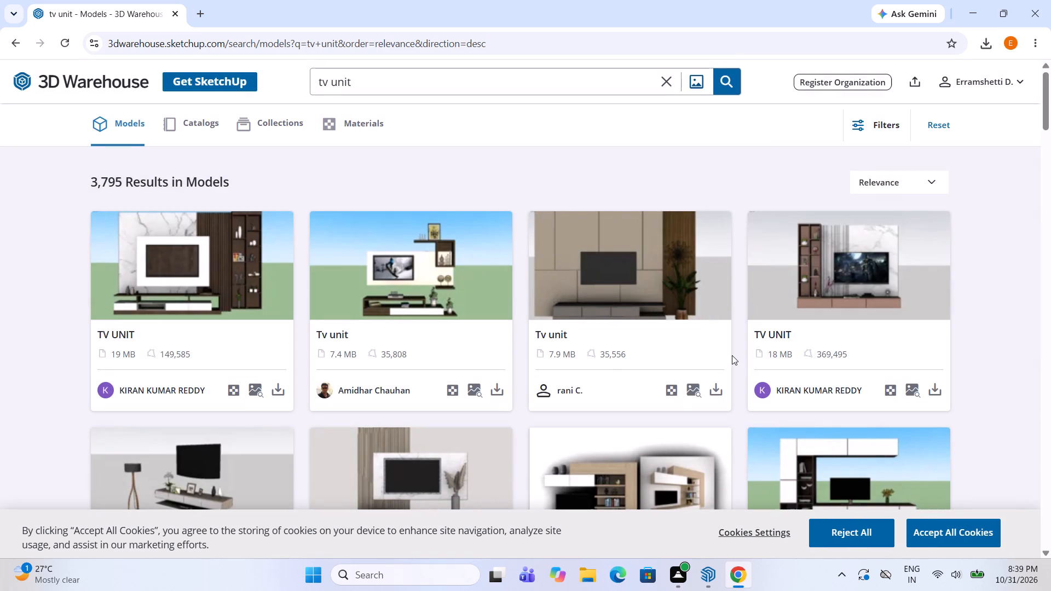
{"action": "left_click", "coordinate": [712, 388]}
{"action": "left_click", "coordinate": [746, 418]}
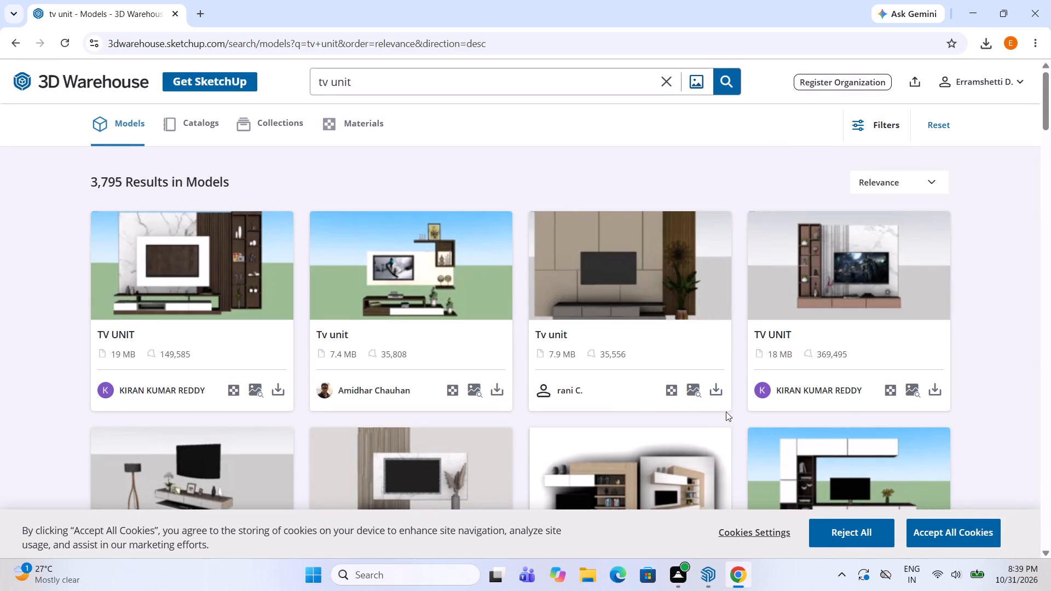
Search 3D Warehouse for "sofa", download the 9.1 MB Sofa from the SketchUp content library, and return to SketchUp.
{"action": "scroll", "coordinate": [616, 397], "scroll_direction": "down", "scroll_amount": 4}
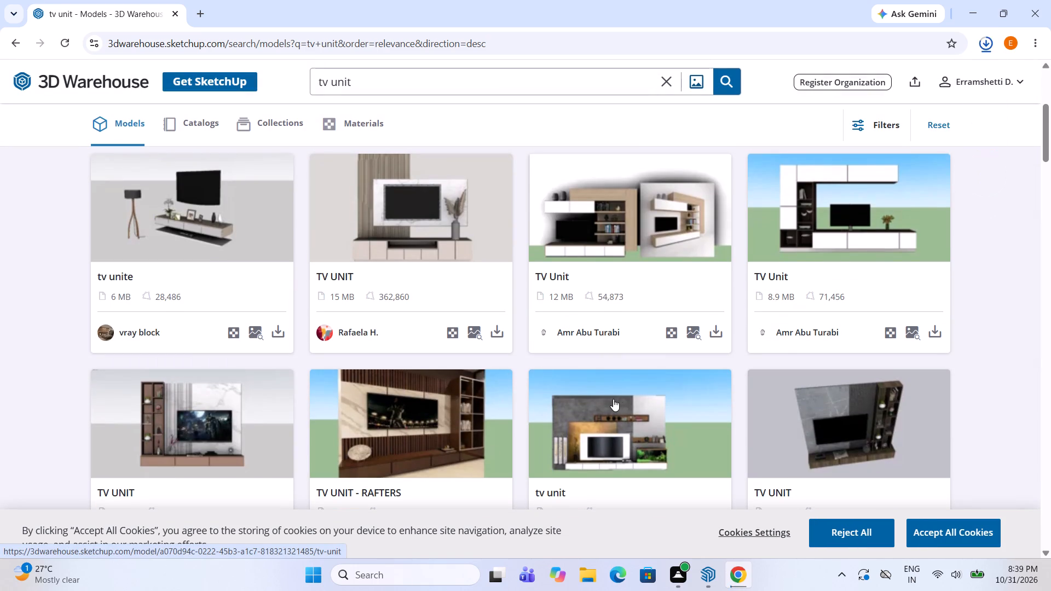
{"action": "scroll", "coordinate": [614, 402], "scroll_direction": "down", "scroll_amount": 6}
{"action": "scroll", "coordinate": [615, 399], "scroll_direction": "up", "scroll_amount": 9}
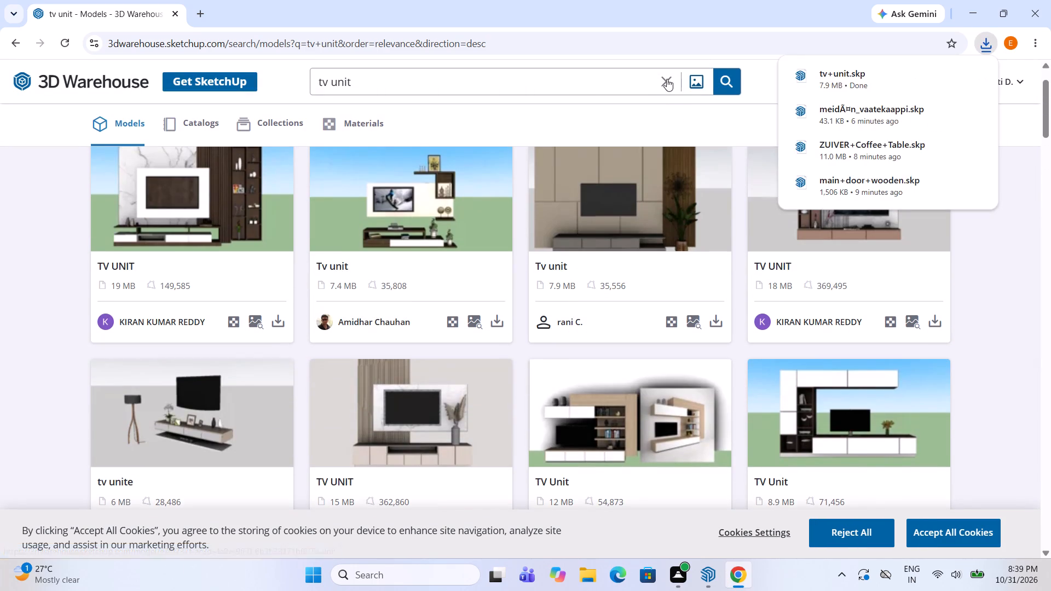
{"action": "left_click", "coordinate": [667, 79]}
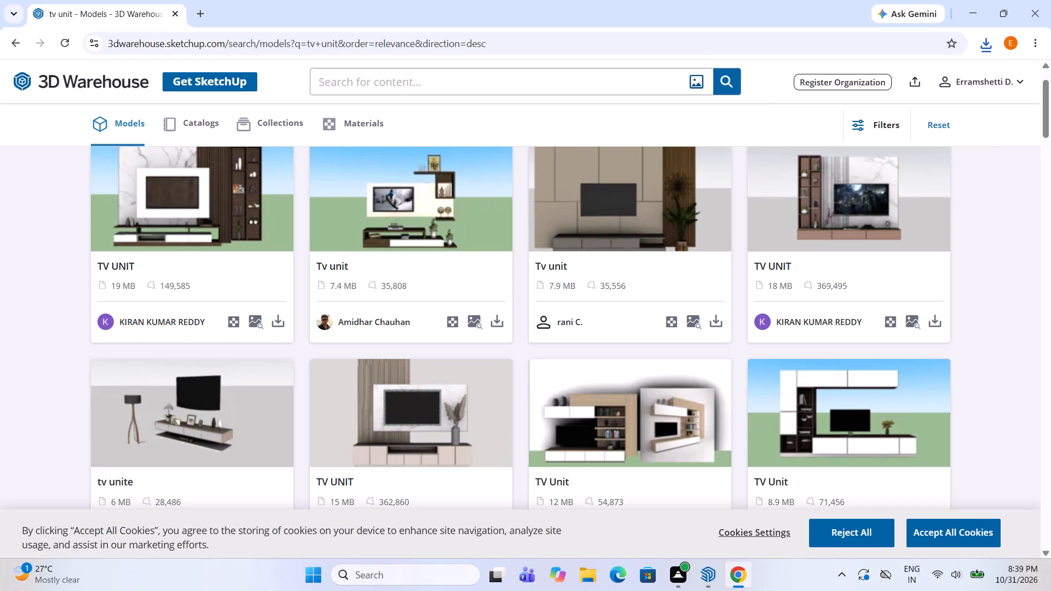
{"action": "type", "text": "sofa"}
{"action": "key", "text": "Return"}
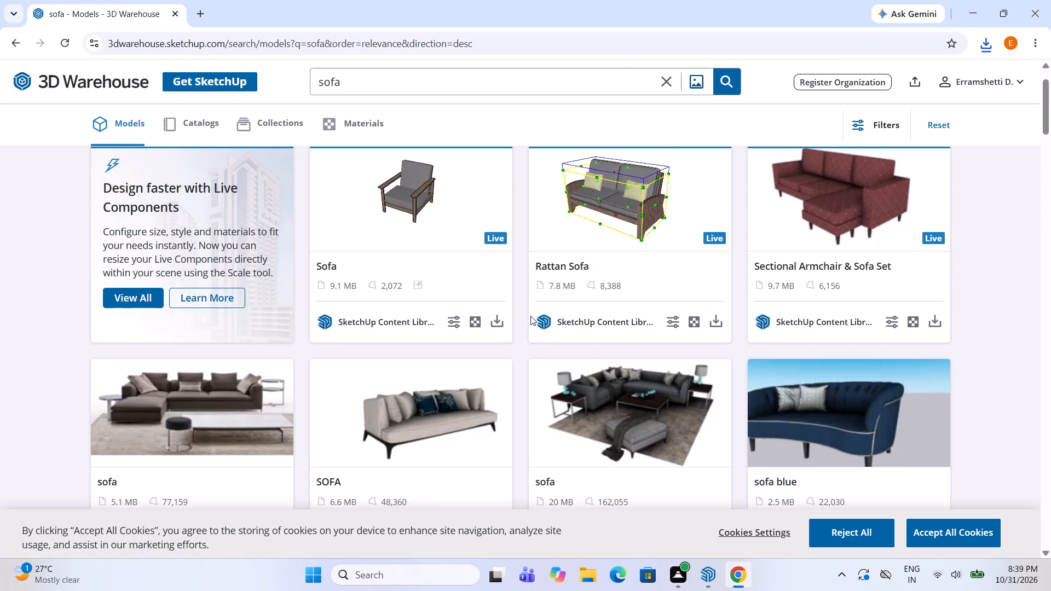
{"action": "left_click", "coordinate": [494, 321]}
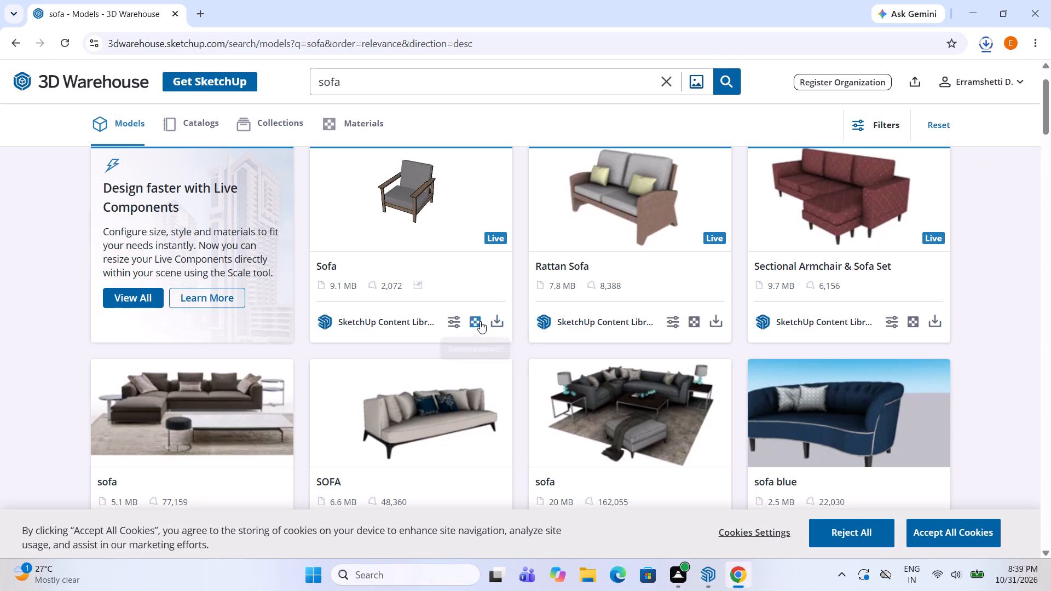
{"action": "left_click", "coordinate": [490, 320]}
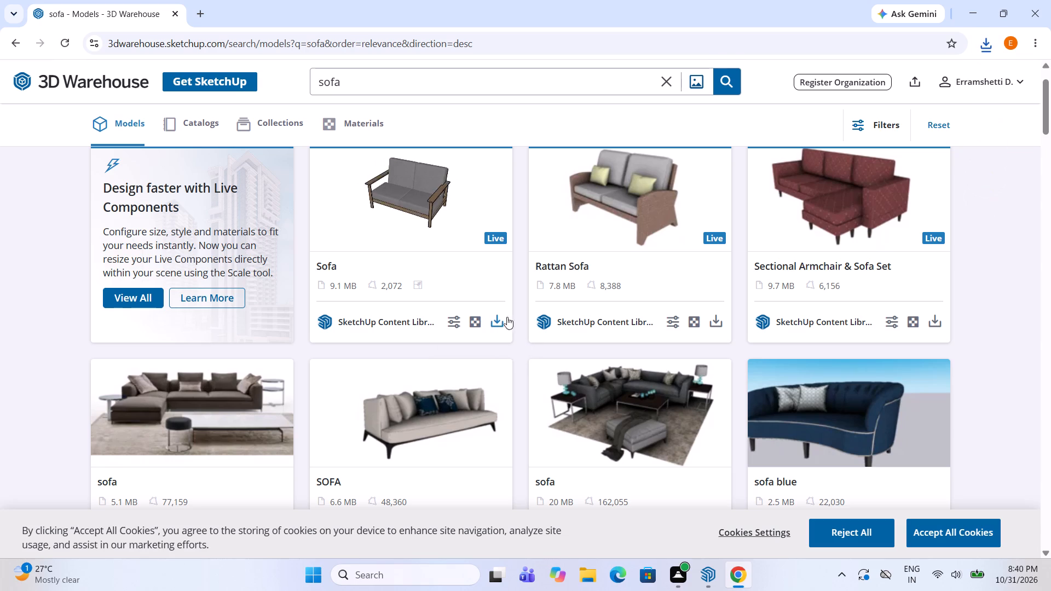
{"action": "left_click", "coordinate": [1028, 16]}
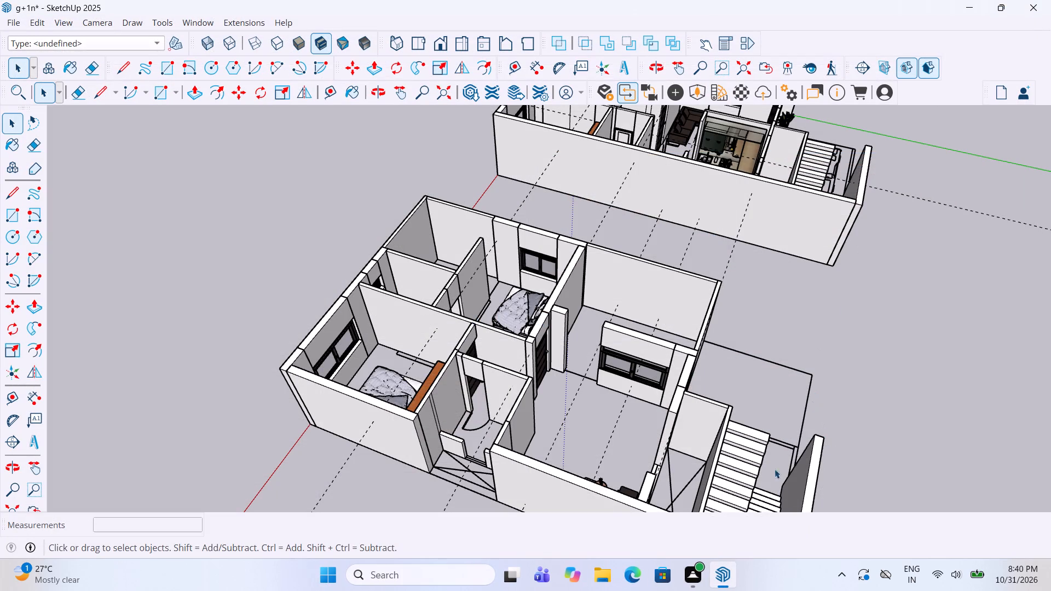
Delete the window from the living-room partition wall beside the wooden main door in the second house.
{"action": "scroll", "coordinate": [741, 332], "scroll_direction": "down", "scroll_amount": 4}
{"action": "middle_click", "coordinate": [729, 323]}
{"action": "scroll", "coordinate": [729, 323], "scroll_direction": "up", "scroll_amount": 4}
{"action": "left_click", "coordinate": [656, 374]}
{"action": "scroll", "coordinate": [656, 374], "scroll_direction": "up", "scroll_amount": 2}
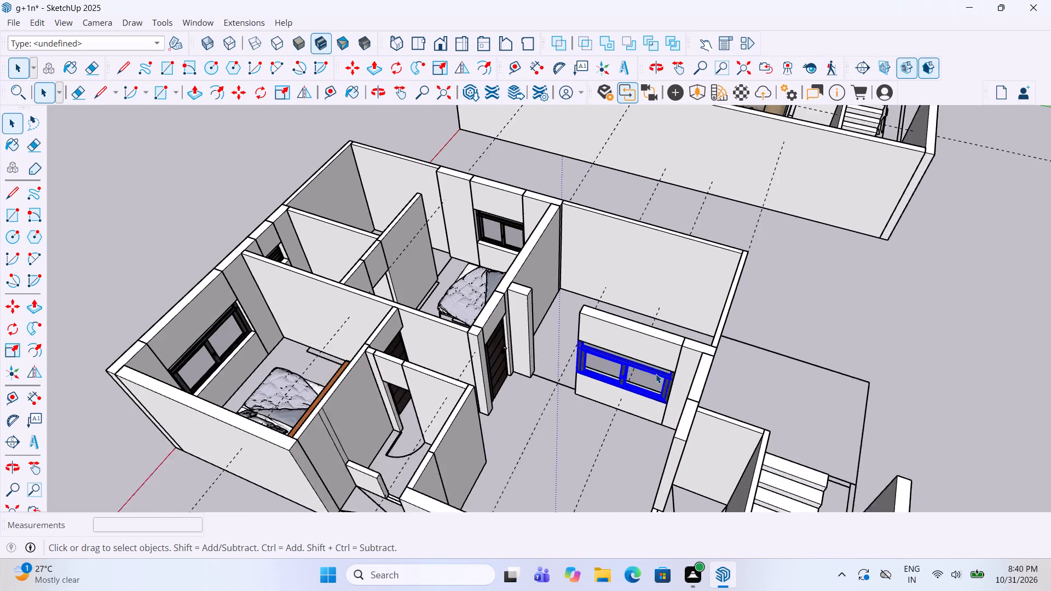
{"action": "scroll", "coordinate": [656, 374], "scroll_direction": "up", "scroll_amount": 2}
{"action": "key", "text": "Delete"}
Delete the partition wall with the empty window opening beside the main door in the second house.
{"action": "middle_click_drag", "start_coordinate": [628, 374], "coordinate": [737, 360]}
{"action": "scroll", "coordinate": [683, 347], "scroll_direction": "up", "scroll_amount": 4}
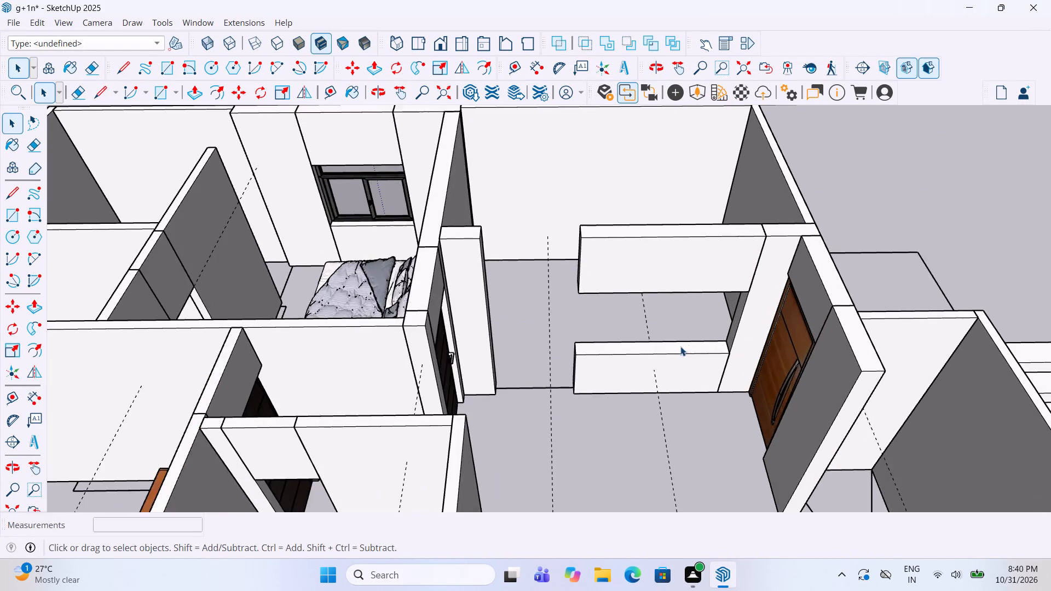
{"action": "middle_click_drag", "start_coordinate": [680, 346], "coordinate": [637, 318]}
{"action": "left_click", "coordinate": [661, 254]}
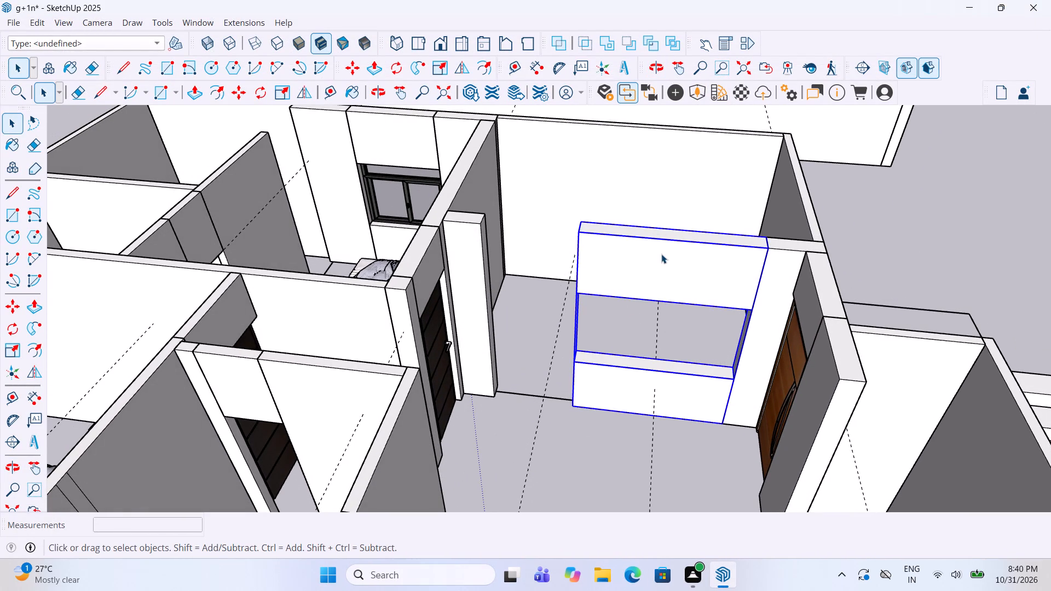
{"action": "key", "text": "Delete"}
{"action": "scroll", "coordinate": [543, 295], "scroll_direction": "down", "scroll_amount": 3}
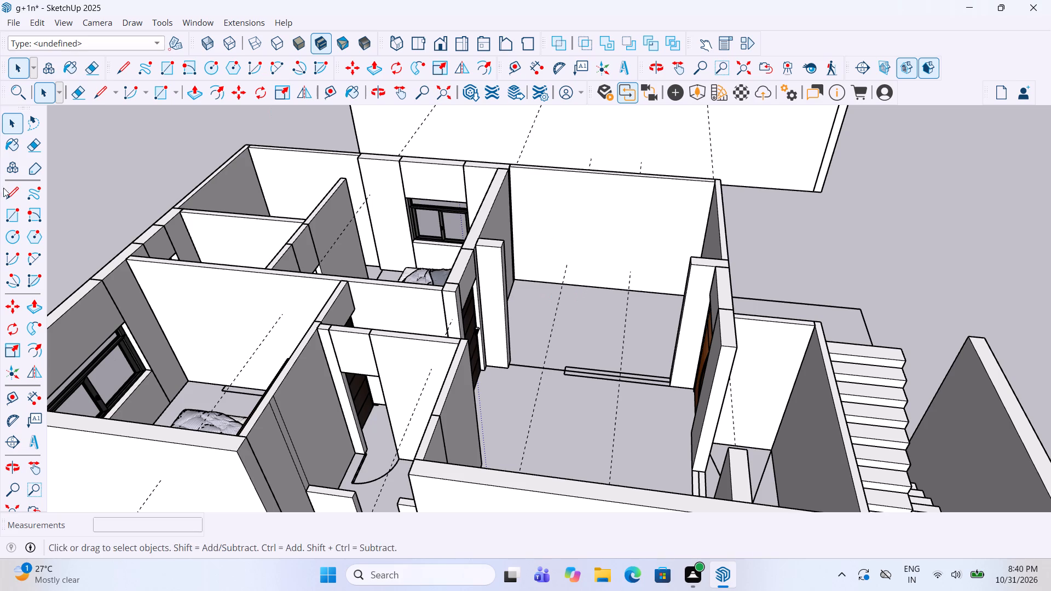
Open the Import dialog and delete the duplicate sofa file Sofa_260401 (1) from the Downloads folder.
{"action": "left_click", "coordinate": [8, 26]}
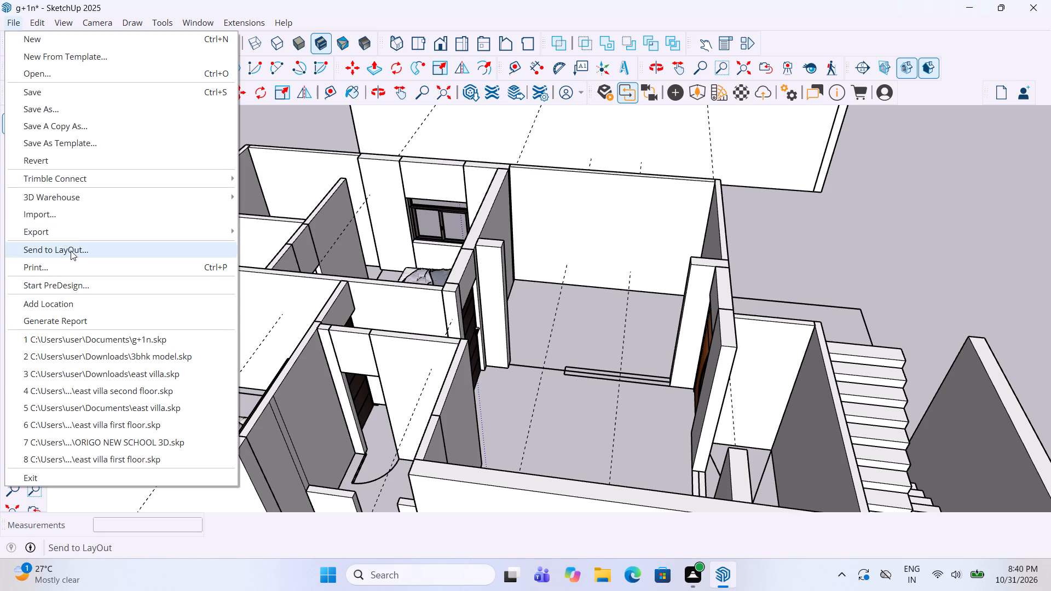
{"action": "left_click", "coordinate": [76, 211]}
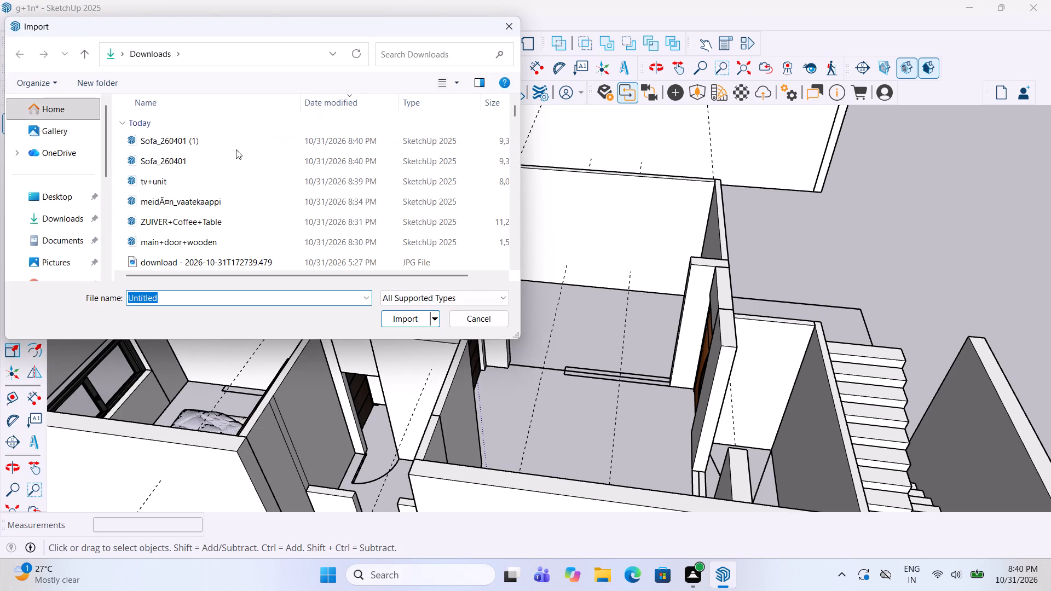
{"action": "left_click", "coordinate": [227, 143]}
{"action": "right_click", "coordinate": [227, 143]}
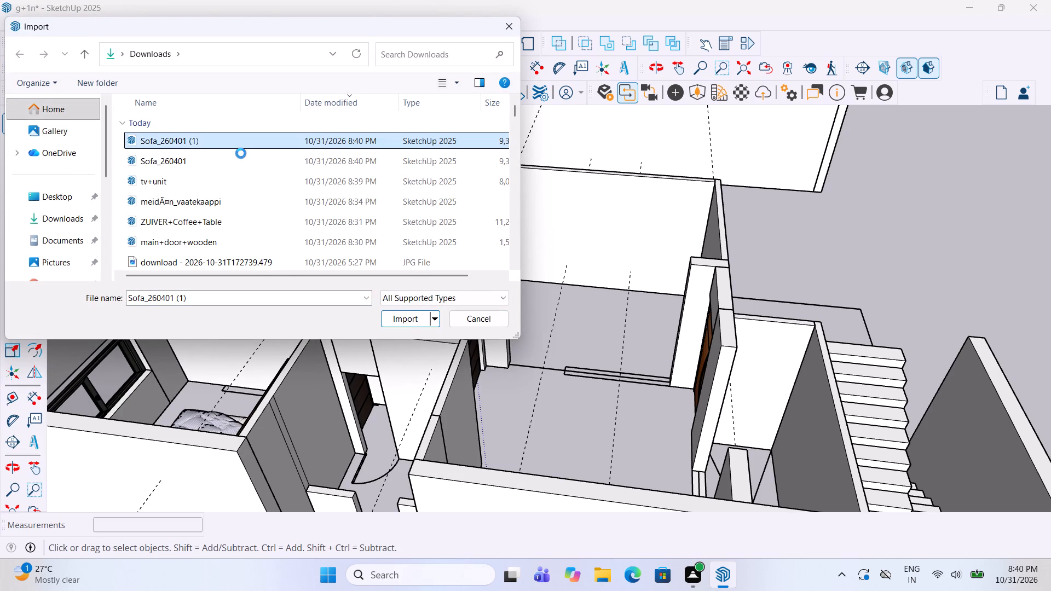
{"action": "left_click", "coordinate": [280, 392]}
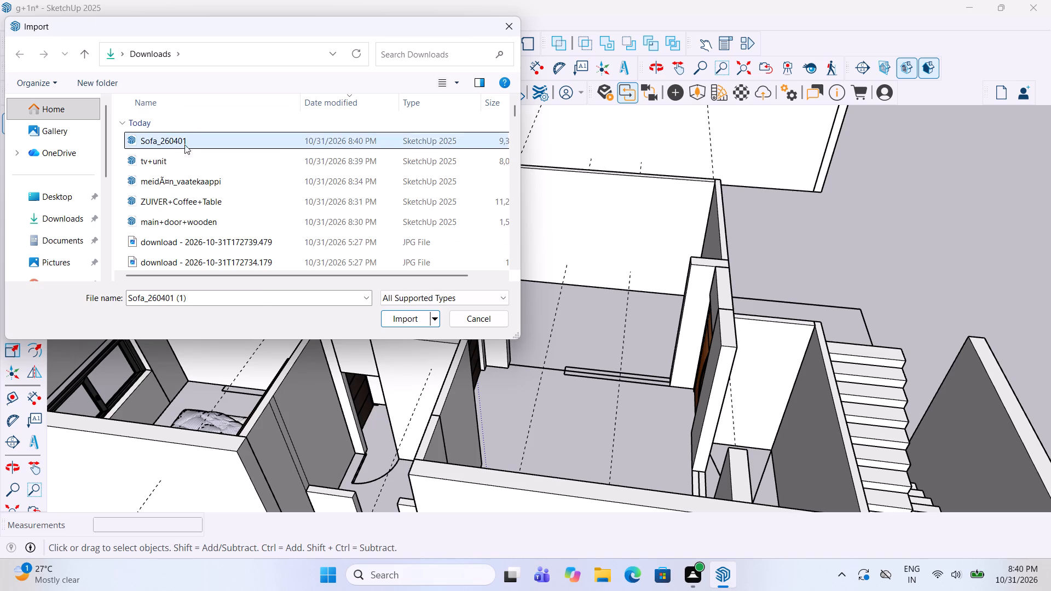
Import the tv+unit file and place it on the open ground outside the second house, beyond the staircase.
{"action": "left_click", "coordinate": [184, 173]}
{"action": "left_click", "coordinate": [183, 155]}
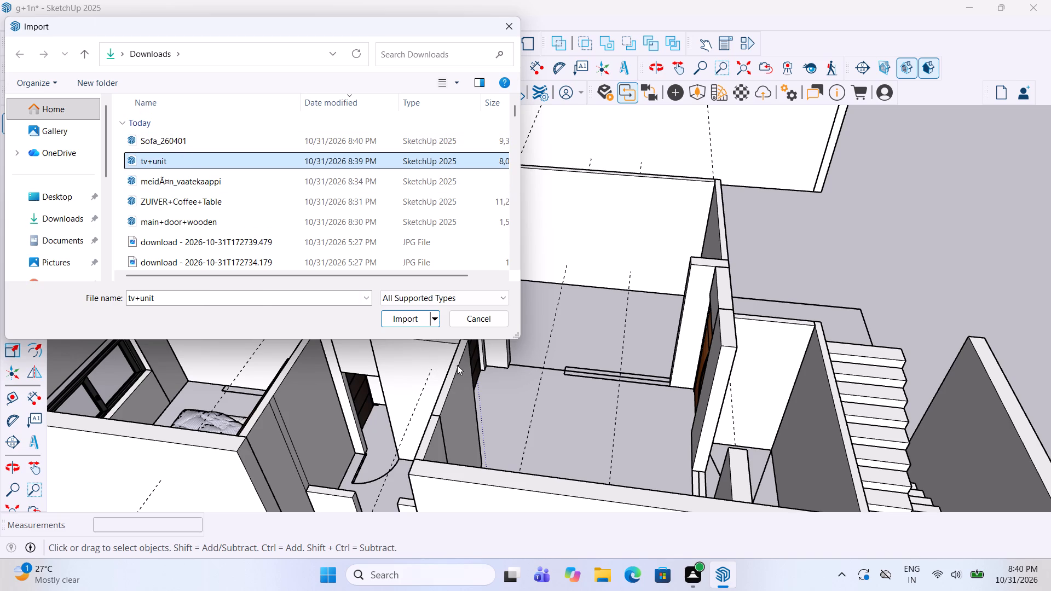
{"action": "left_click", "coordinate": [396, 311]}
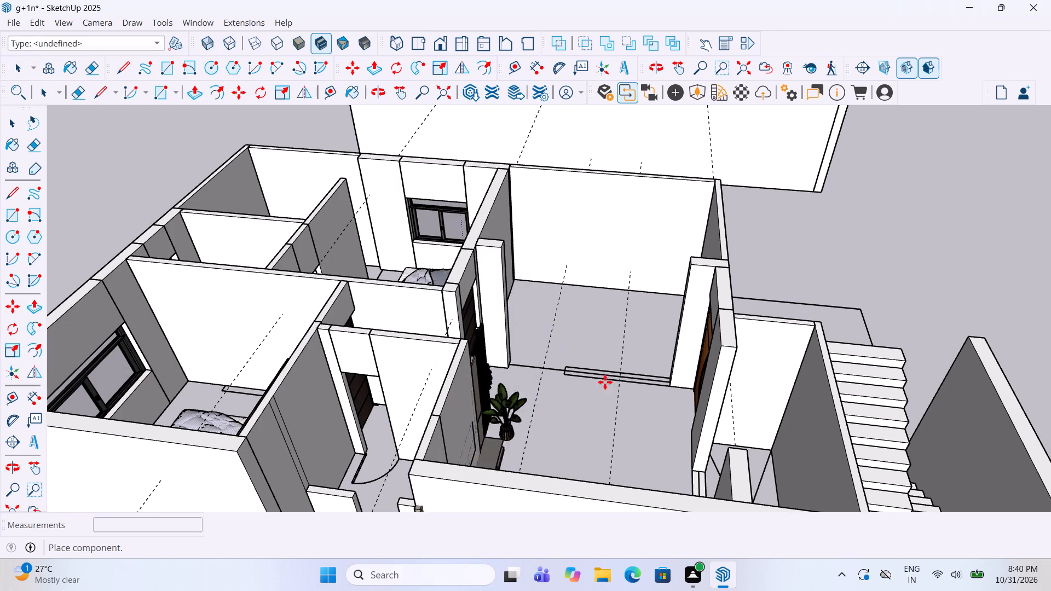
{"action": "scroll", "coordinate": [467, 298], "scroll_direction": "down", "scroll_amount": 5}
{"action": "scroll", "coordinate": [966, 250], "scroll_direction": "up", "scroll_amount": 4}
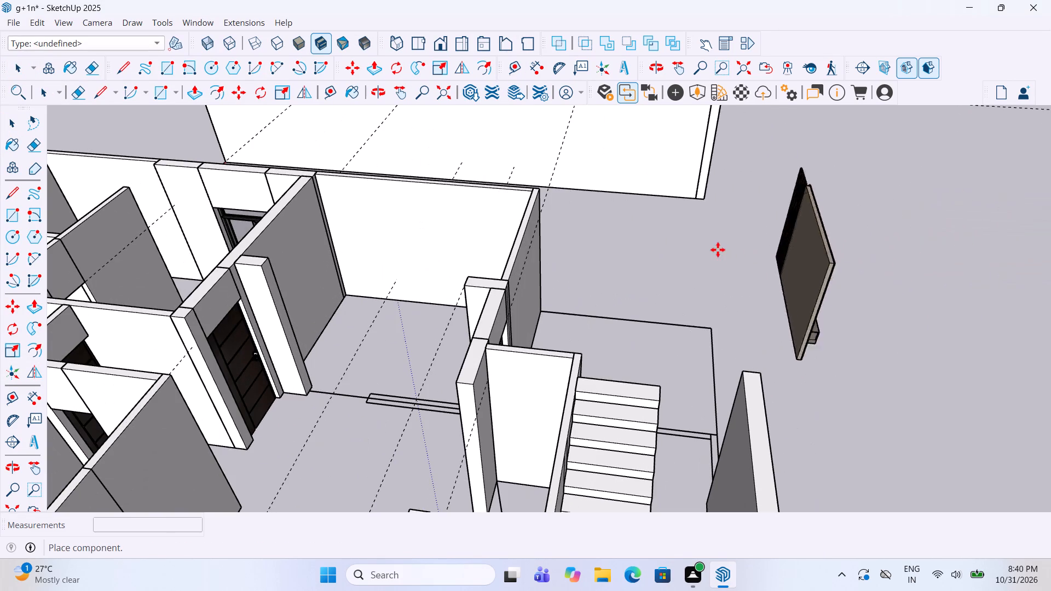
{"action": "left_click", "coordinate": [710, 225]}
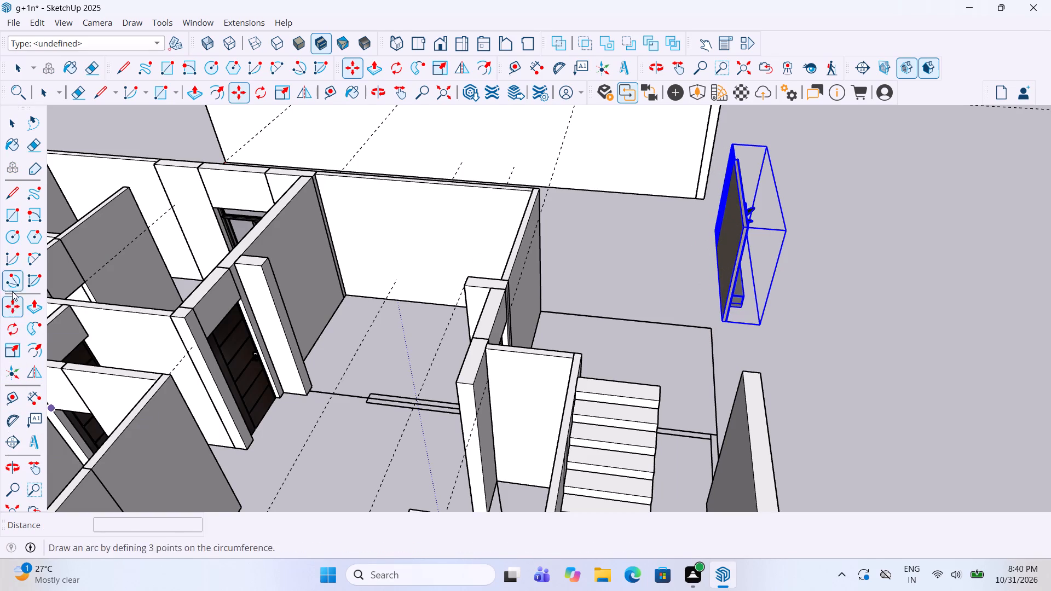
Rotate the imported TV unit 90 degrees about the vertical axis.
{"action": "left_click", "coordinate": [11, 330]}
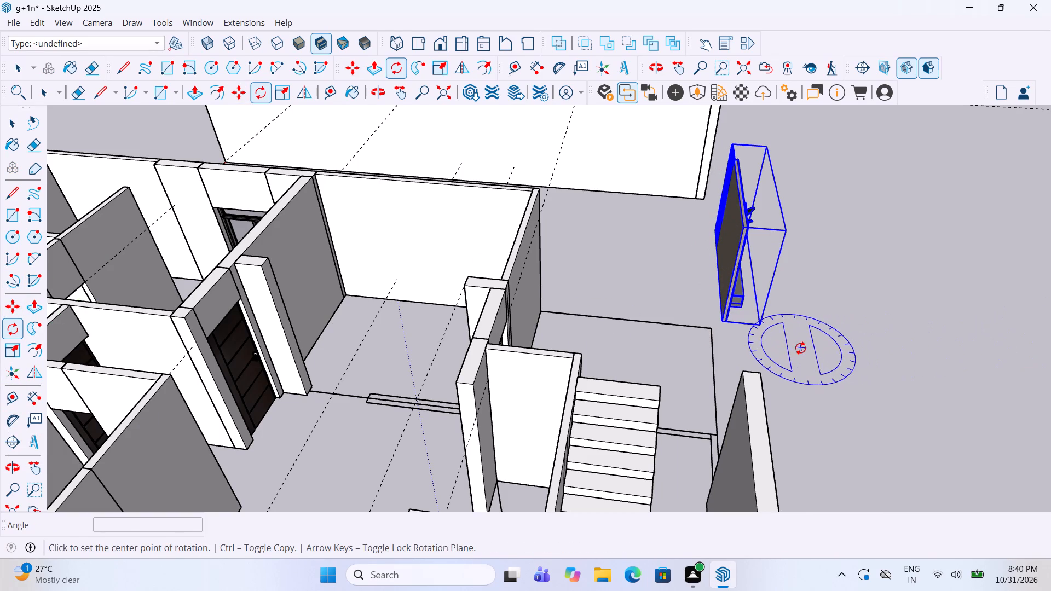
{"action": "left_click", "coordinate": [800, 348]}
{"action": "left_click", "coordinate": [846, 346]}
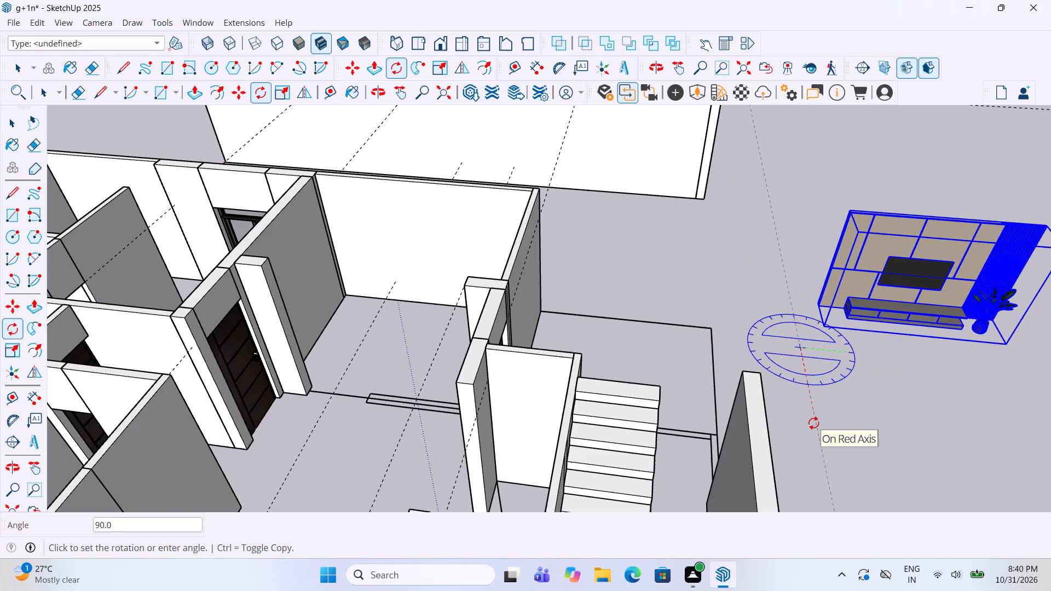
{"action": "left_click", "coordinate": [813, 423]}
Move the TV unit by its bottom corner about 35' 11" into the living room, where the partition wall beside the main door was removed.
{"action": "scroll", "coordinate": [1025, 338], "scroll_direction": "up", "scroll_amount": 3}
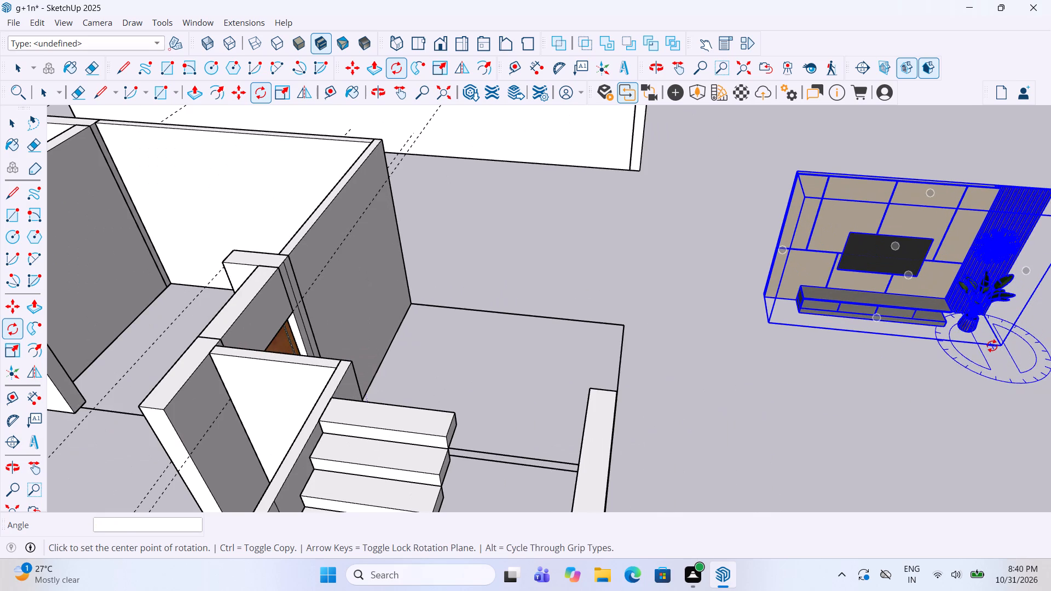
{"action": "key", "text": "m"}
{"action": "left_click", "coordinate": [998, 345]}
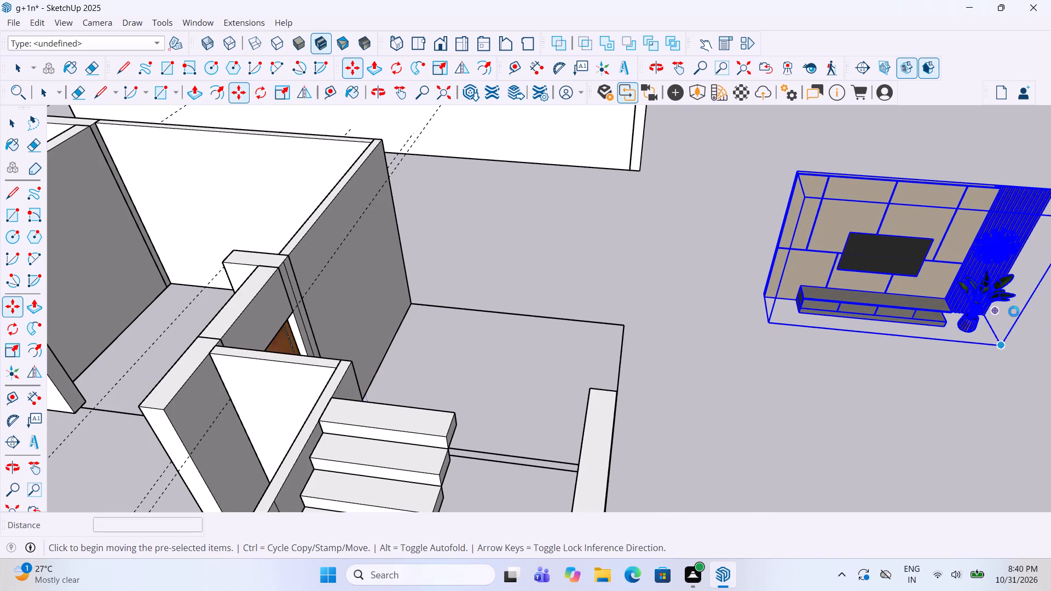
{"action": "scroll", "coordinate": [1014, 311], "scroll_direction": "down", "scroll_amount": 3}
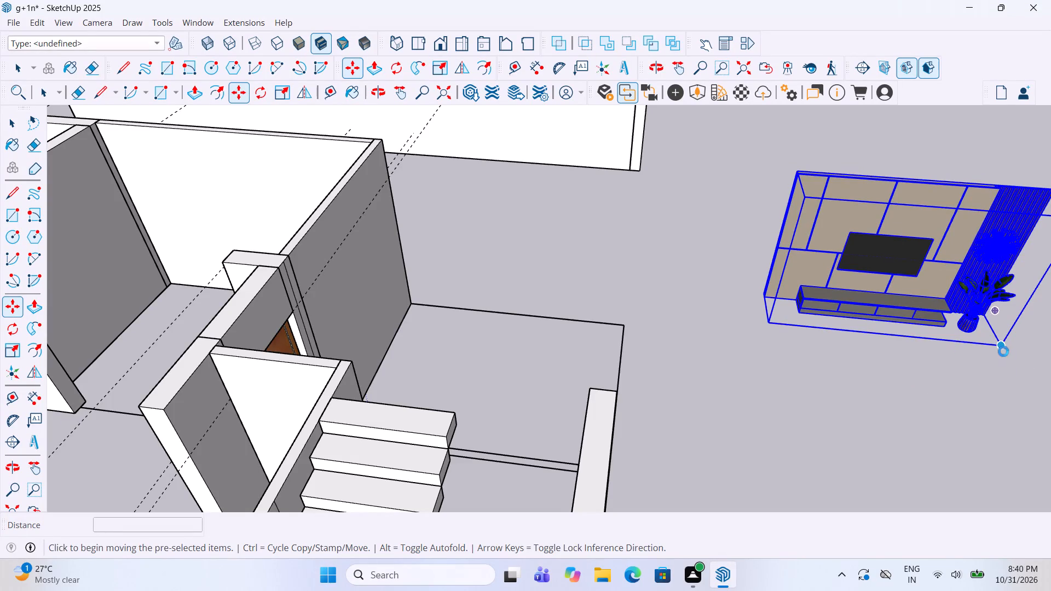
{"action": "scroll", "coordinate": [930, 334], "scroll_direction": "down", "scroll_amount": 6}
{"action": "scroll", "coordinate": [222, 399], "scroll_direction": "up", "scroll_amount": 4}
{"action": "scroll", "coordinate": [633, 402], "scroll_direction": "up", "scroll_amount": 4}
{"action": "scroll", "coordinate": [816, 387], "scroll_direction": "up", "scroll_amount": 3}
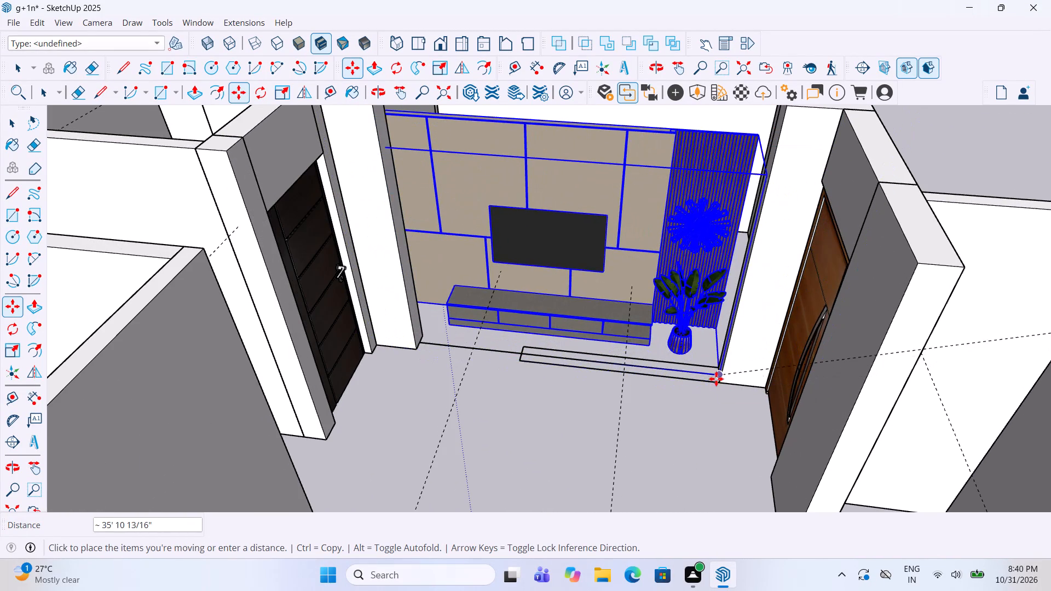
{"action": "left_click", "coordinate": [718, 382]}
Move the TV unit forward about 2' 6" so its back panel lines up with the wall ends beside the main door.
{"action": "scroll", "coordinate": [718, 376], "scroll_direction": "up", "scroll_amount": 4}
{"action": "left_click", "coordinate": [714, 316]}
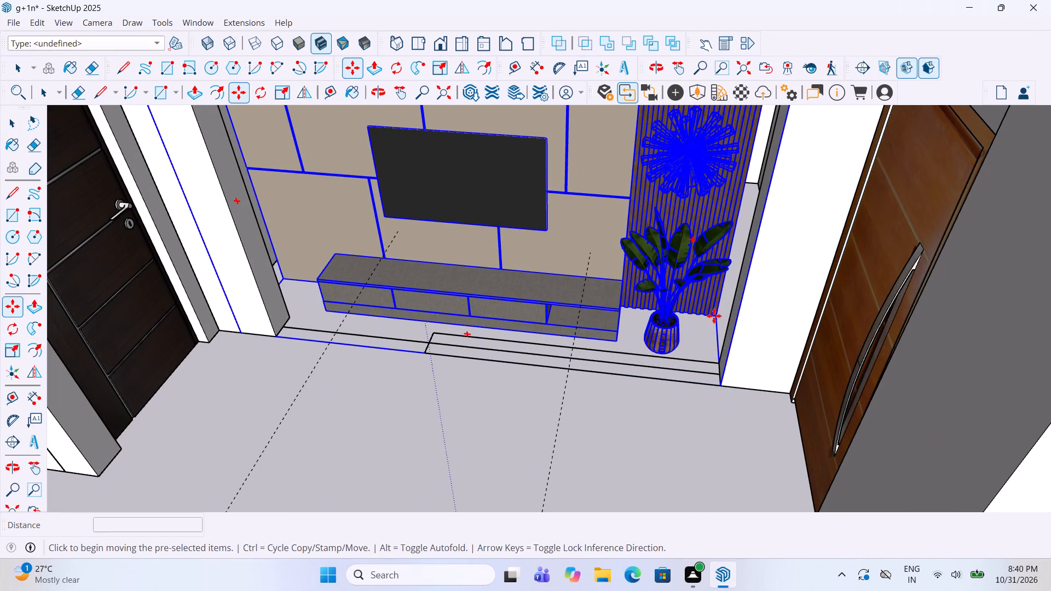
{"action": "left_click", "coordinate": [720, 380]}
{"action": "key", "text": "space"}
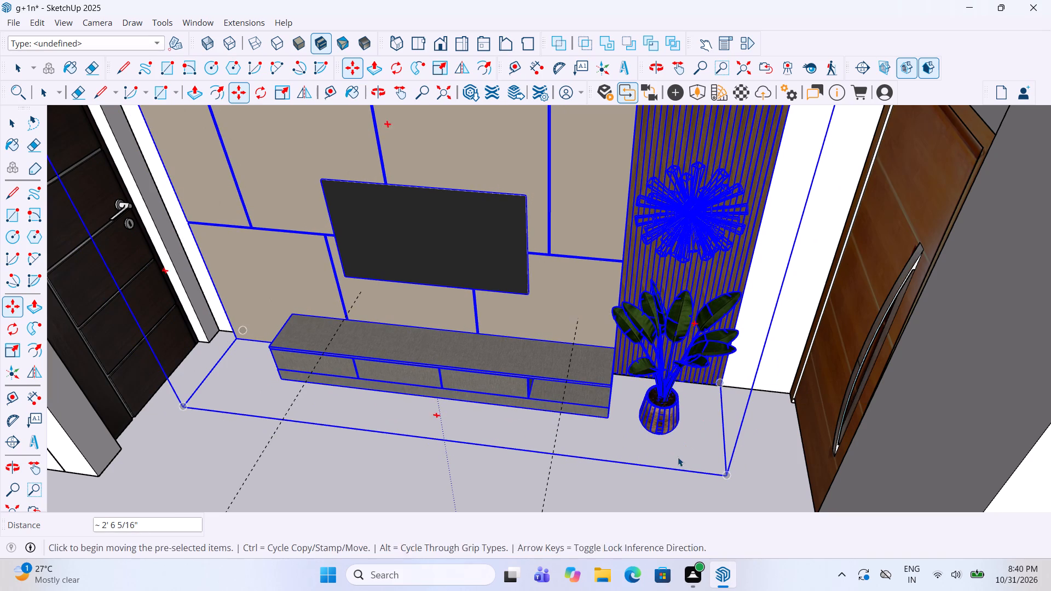
{"action": "left_click", "coordinate": [678, 457]}
Scale the TV unit's width along the red axis to about 0.6, keeping its main-door end fixed.
{"action": "scroll", "coordinate": [678, 445], "scroll_direction": "down", "scroll_amount": 4}
{"action": "middle_click_drag", "start_coordinate": [439, 298], "coordinate": [771, 368]}
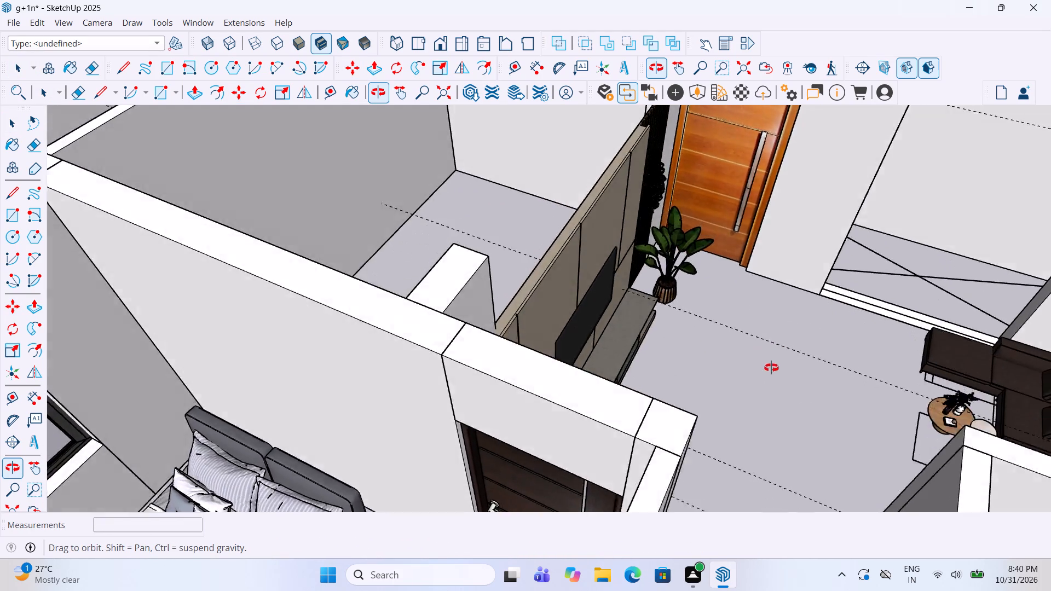
{"action": "middle_click_drag", "start_coordinate": [771, 368], "coordinate": [513, 298]}
{"action": "scroll", "coordinate": [496, 287], "scroll_direction": "down", "scroll_amount": 5}
{"action": "middle_click_drag", "start_coordinate": [578, 262], "coordinate": [532, 305]}
{"action": "scroll", "coordinate": [632, 277], "scroll_direction": "up", "scroll_amount": 4}
{"action": "scroll", "coordinate": [553, 241], "scroll_direction": "up", "scroll_amount": 2}
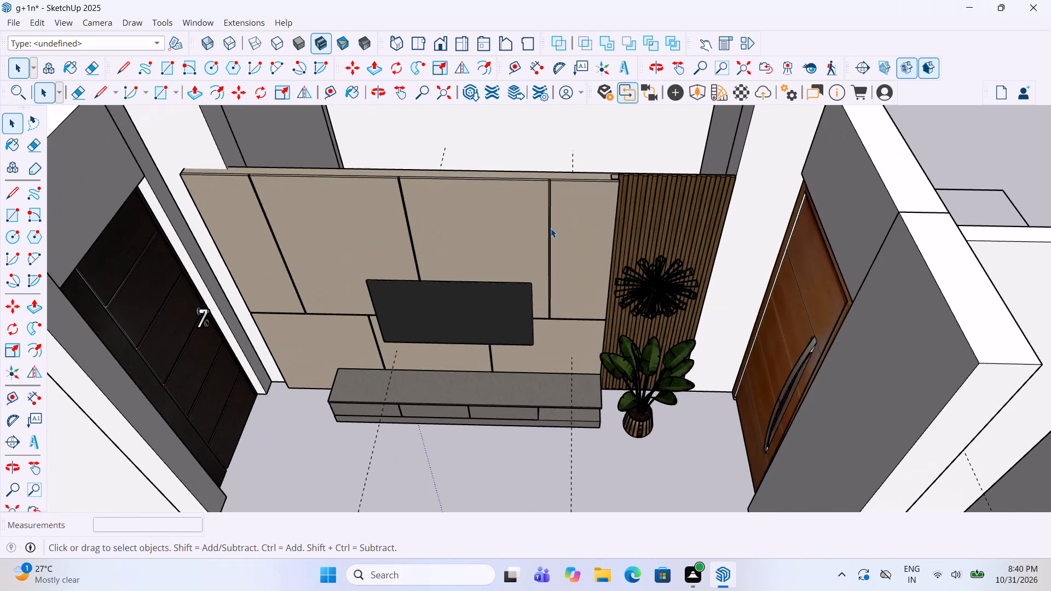
{"action": "left_click", "coordinate": [551, 228]}
{"action": "key", "text": "s"}
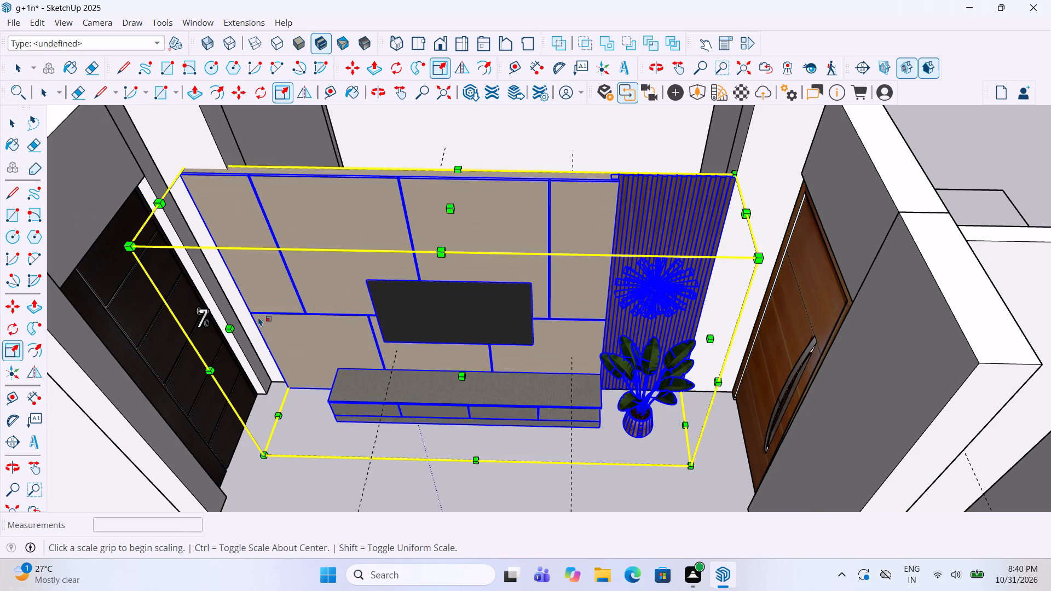
{"action": "left_click_drag", "start_coordinate": [228, 327], "coordinate": [415, 362]}
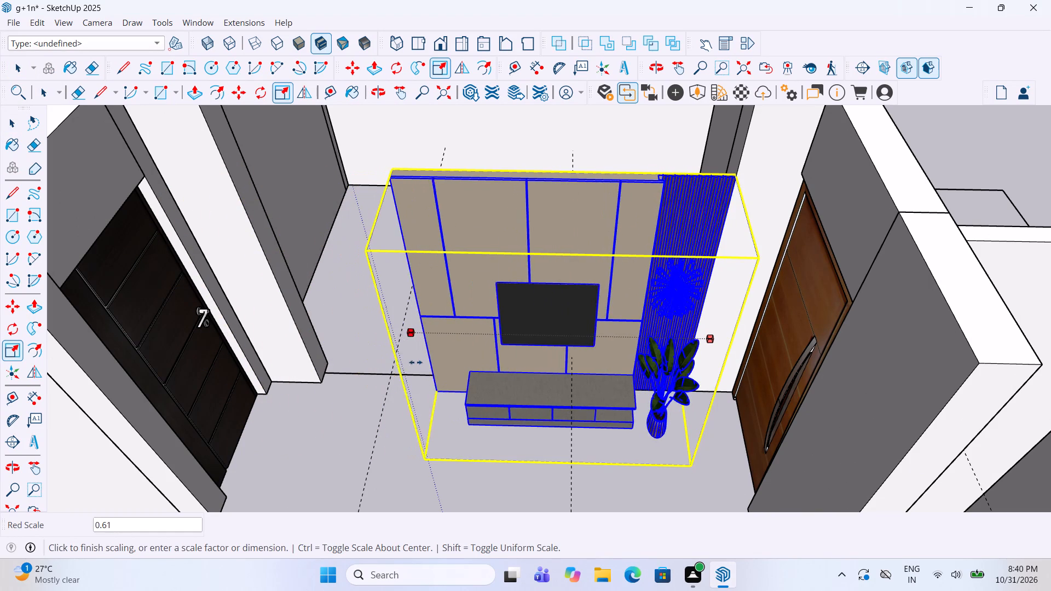
{"action": "left_click_drag", "start_coordinate": [415, 362], "coordinate": [422, 368]}
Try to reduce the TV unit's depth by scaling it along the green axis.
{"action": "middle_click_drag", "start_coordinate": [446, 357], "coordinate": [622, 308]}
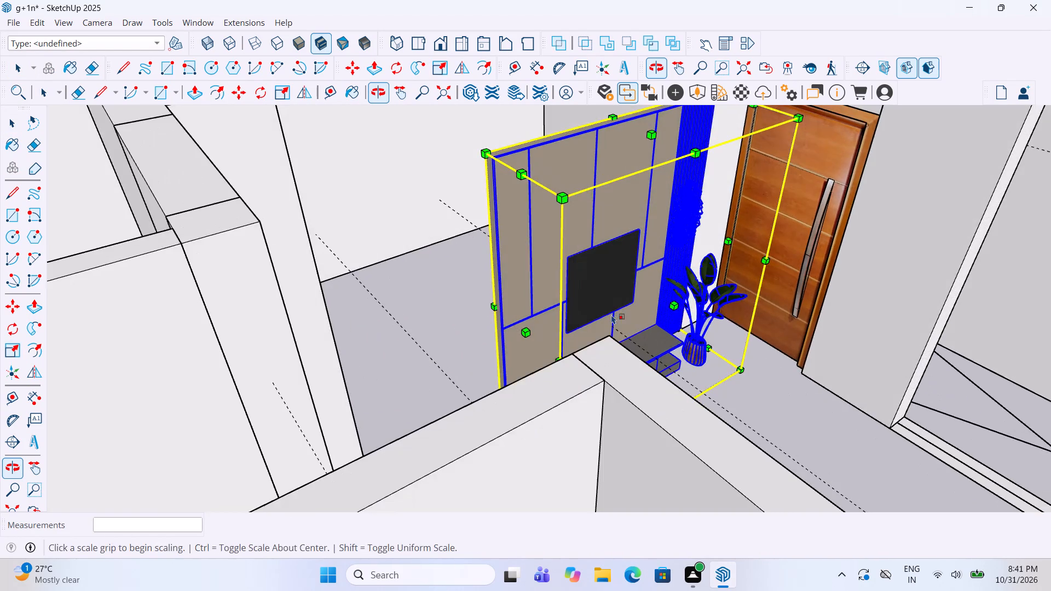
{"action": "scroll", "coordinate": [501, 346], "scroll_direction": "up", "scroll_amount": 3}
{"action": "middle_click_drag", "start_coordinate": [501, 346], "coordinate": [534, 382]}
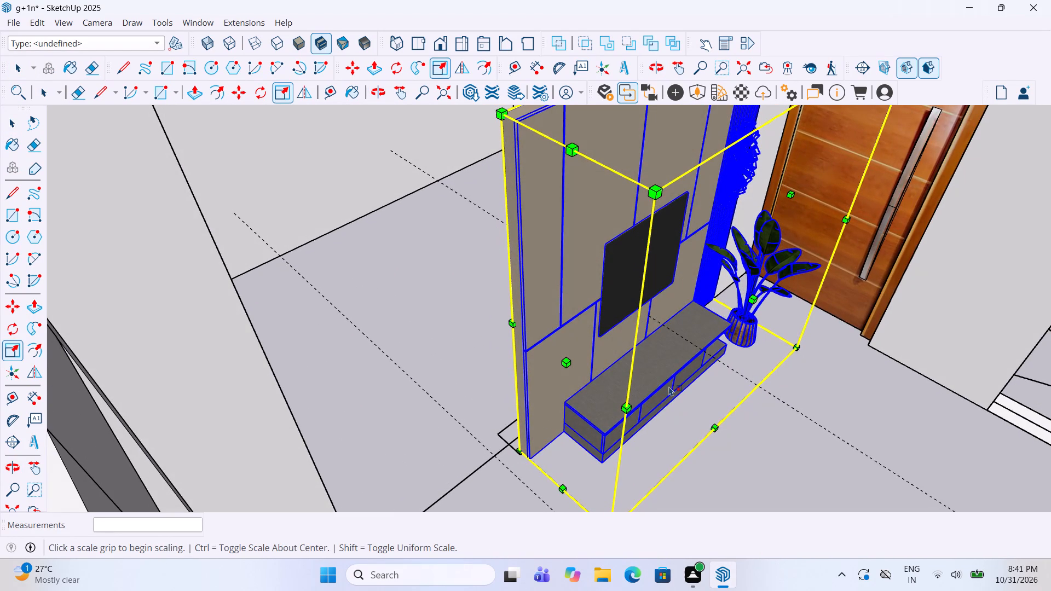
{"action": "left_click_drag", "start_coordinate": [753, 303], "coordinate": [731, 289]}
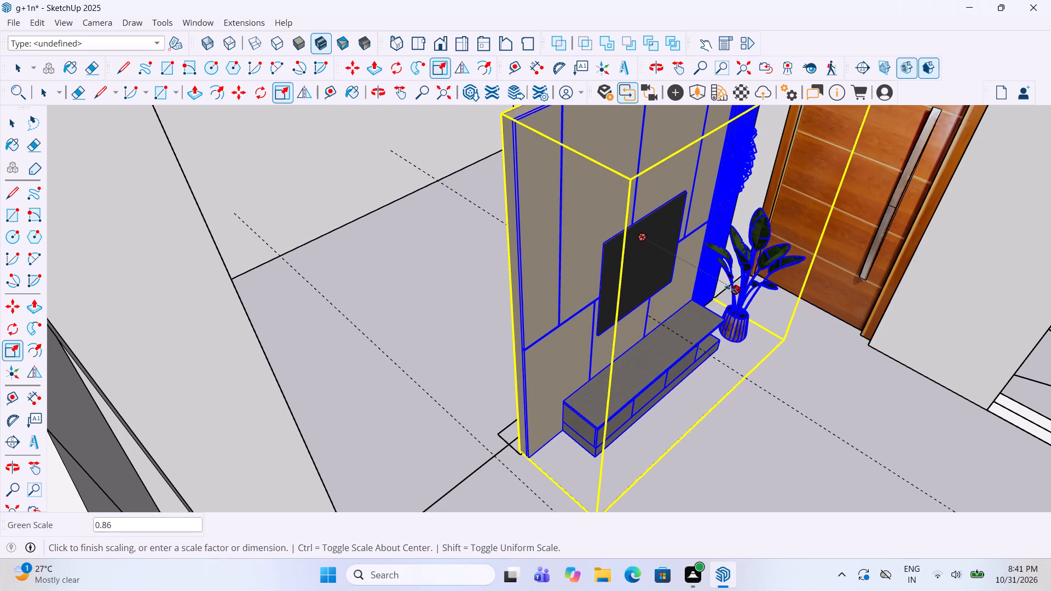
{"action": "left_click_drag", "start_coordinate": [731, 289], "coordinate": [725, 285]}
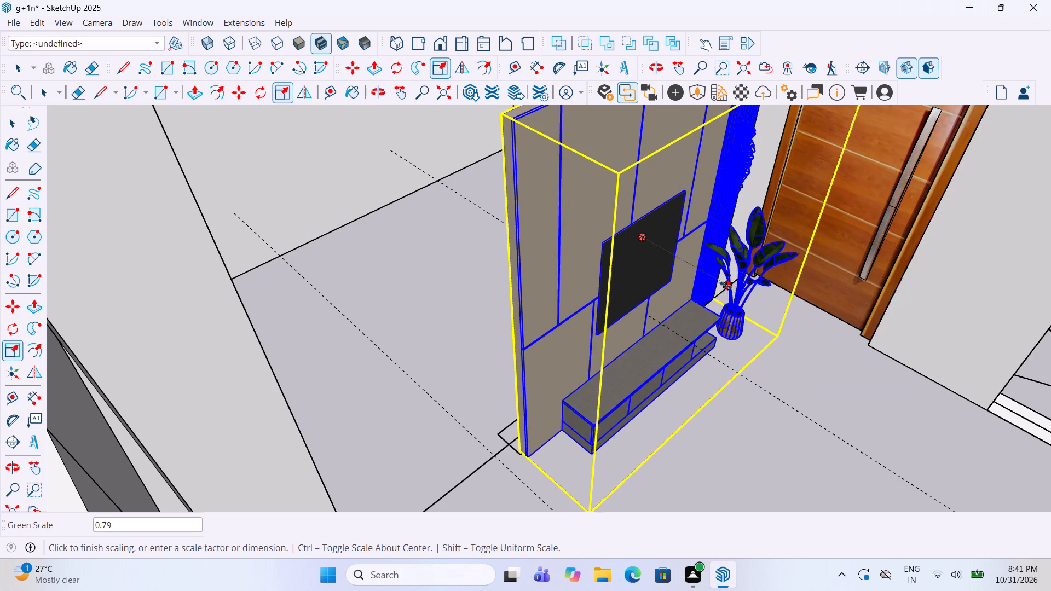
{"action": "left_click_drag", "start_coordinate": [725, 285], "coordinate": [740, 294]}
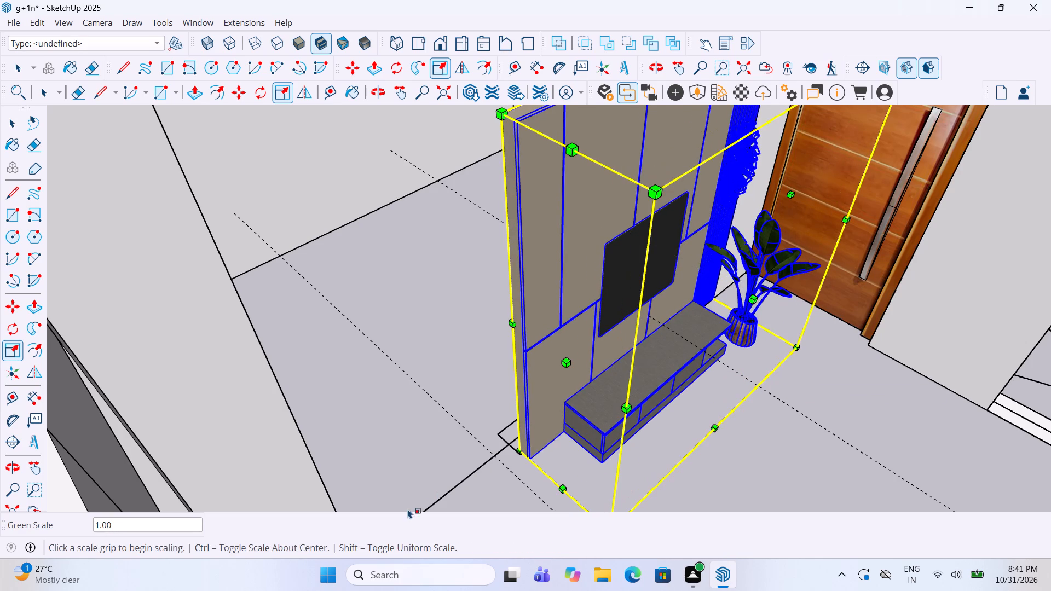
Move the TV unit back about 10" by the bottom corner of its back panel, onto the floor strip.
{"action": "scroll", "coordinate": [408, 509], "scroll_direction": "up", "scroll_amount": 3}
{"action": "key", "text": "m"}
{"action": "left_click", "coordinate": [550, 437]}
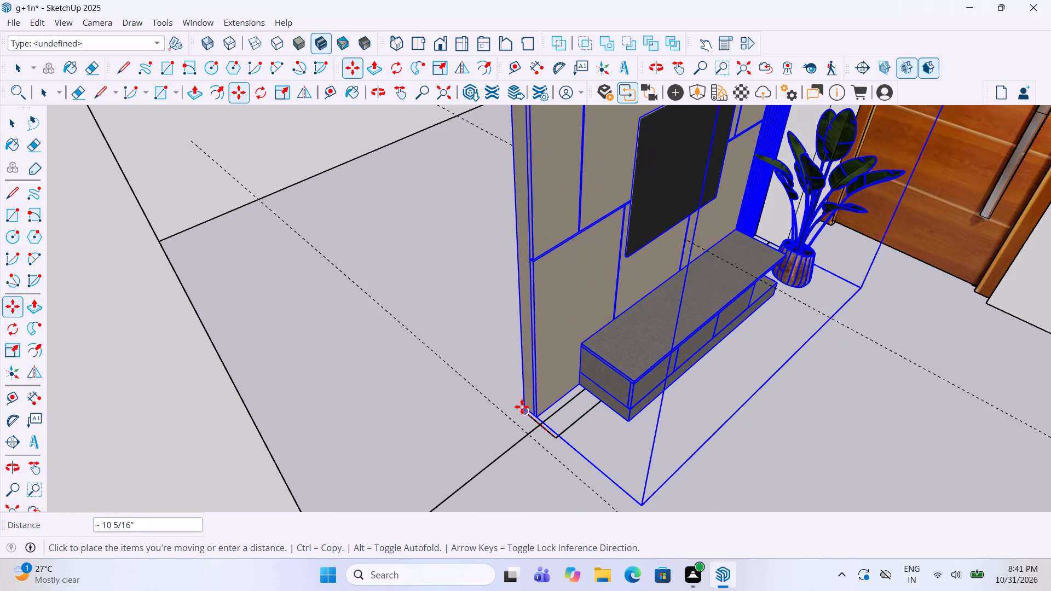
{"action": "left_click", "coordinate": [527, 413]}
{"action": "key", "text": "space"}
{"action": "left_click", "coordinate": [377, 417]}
Move the TV unit back and snap its front bottom bounding corner to the wall end beside the main door.
{"action": "scroll", "coordinate": [377, 425], "scroll_direction": "down", "scroll_amount": 2}
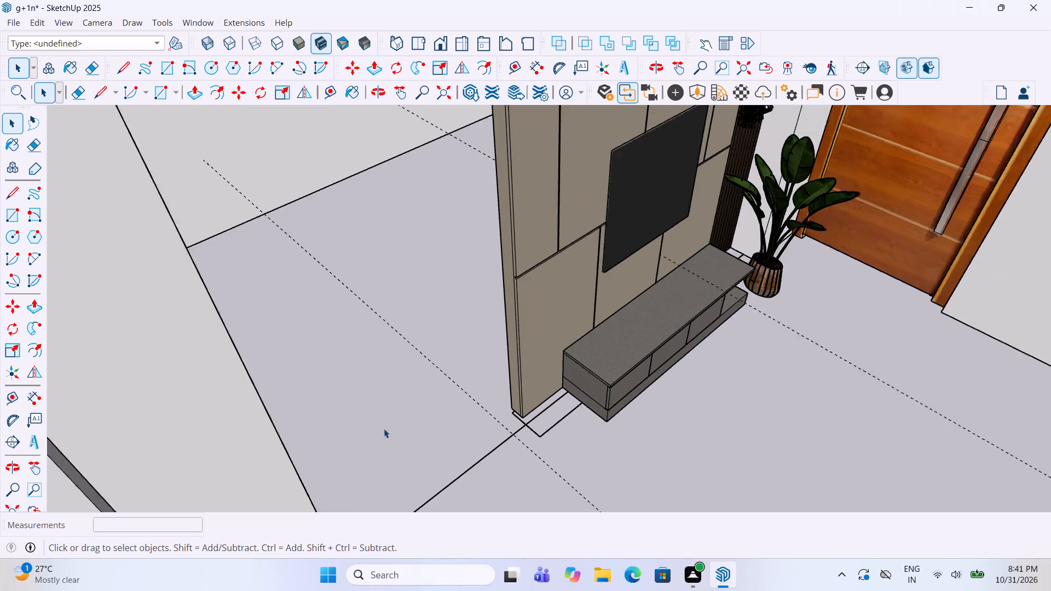
{"action": "scroll", "coordinate": [384, 428], "scroll_direction": "down", "scroll_amount": 2}
{"action": "middle_click_drag", "start_coordinate": [651, 319], "coordinate": [397, 352]}
{"action": "scroll", "coordinate": [384, 346], "scroll_direction": "down", "scroll_amount": 6}
{"action": "middle_click_drag", "start_coordinate": [484, 345], "coordinate": [678, 287]}
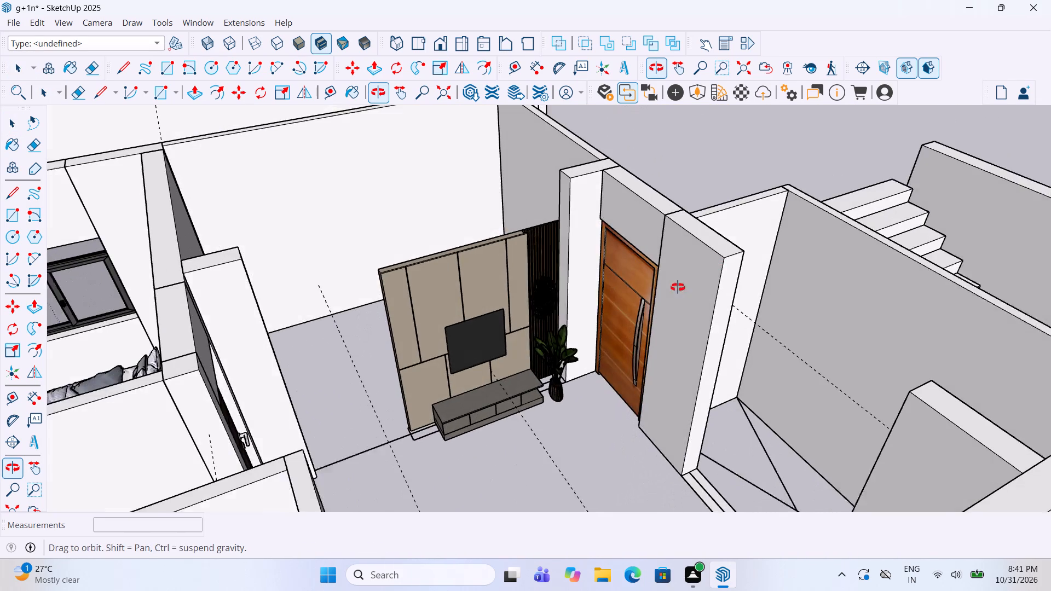
{"action": "middle_click_drag", "start_coordinate": [678, 287], "coordinate": [677, 286]}
{"action": "scroll", "coordinate": [535, 234], "scroll_direction": "up", "scroll_amount": 1}
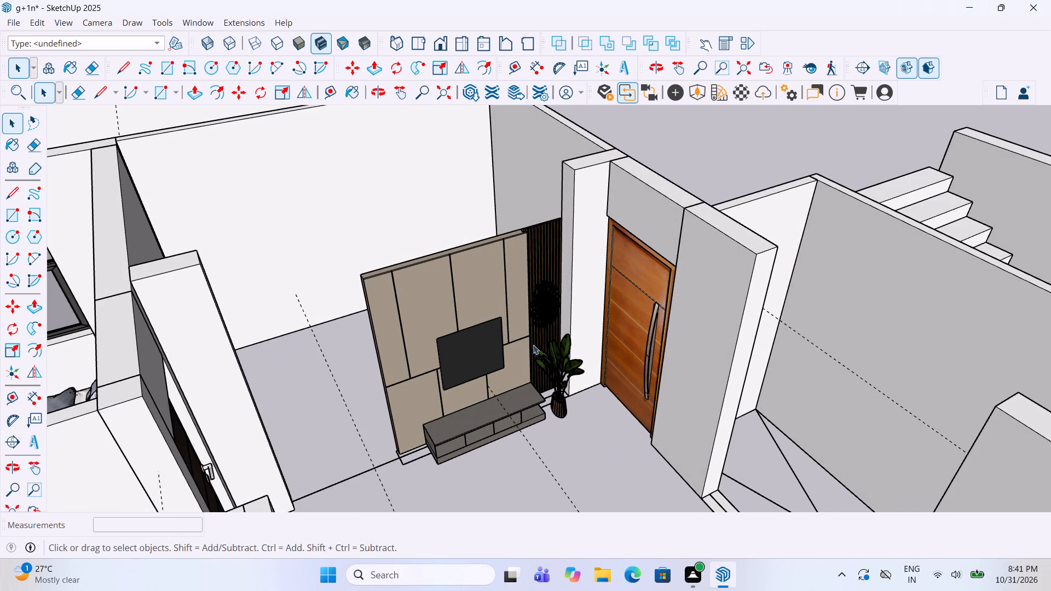
{"action": "scroll", "coordinate": [598, 407], "scroll_direction": "up", "scroll_amount": 4}
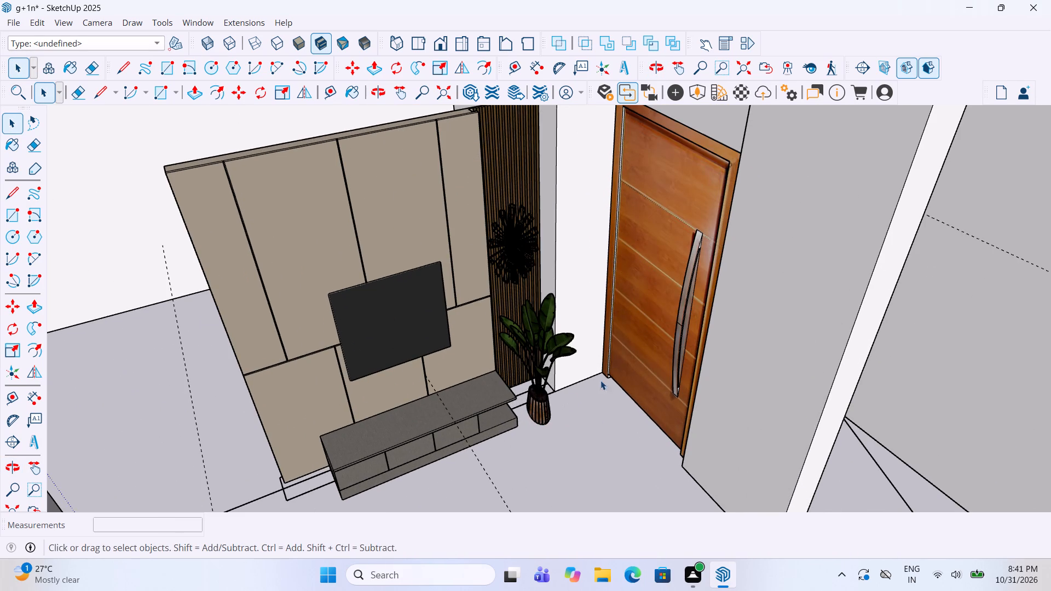
{"action": "scroll", "coordinate": [703, 251], "scroll_direction": "down", "scroll_amount": 4}
{"action": "middle_click_drag", "start_coordinate": [704, 245], "coordinate": [707, 314]}
{"action": "scroll", "coordinate": [506, 307], "scroll_direction": "up", "scroll_amount": 2}
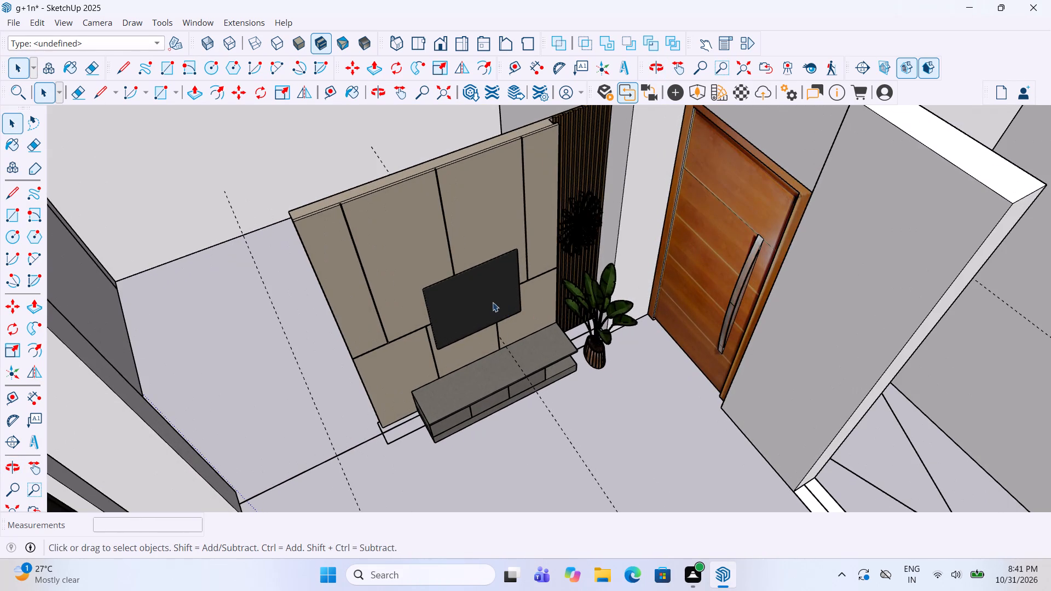
{"action": "left_click", "coordinate": [489, 299]}
{"action": "scroll", "coordinate": [549, 320], "scroll_direction": "up", "scroll_amount": 2}
{"action": "key", "text": "m"}
{"action": "double_click", "coordinate": [620, 347]}
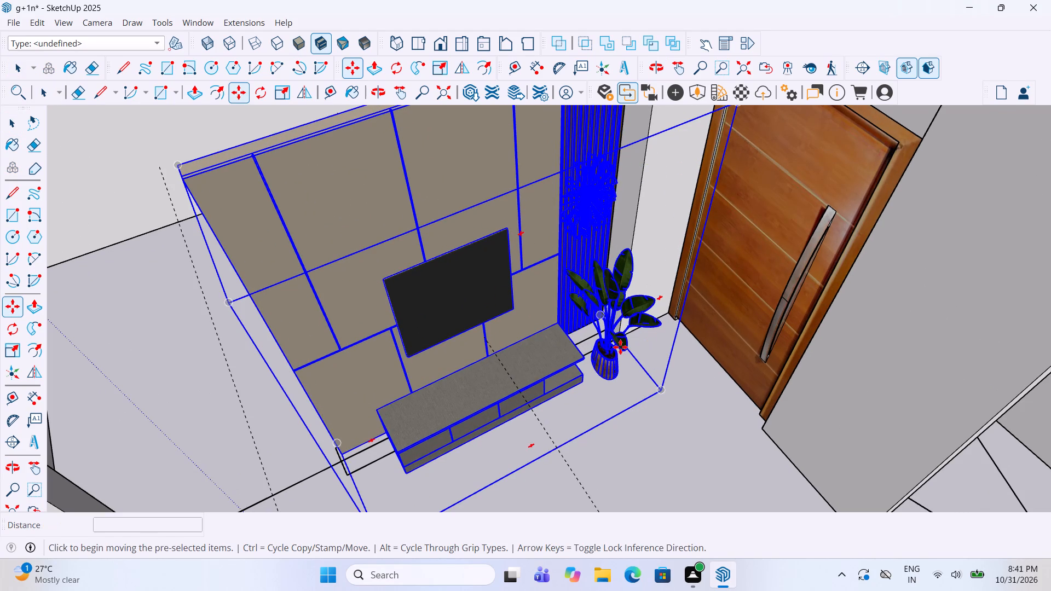
{"action": "left_click", "coordinate": [553, 292]}
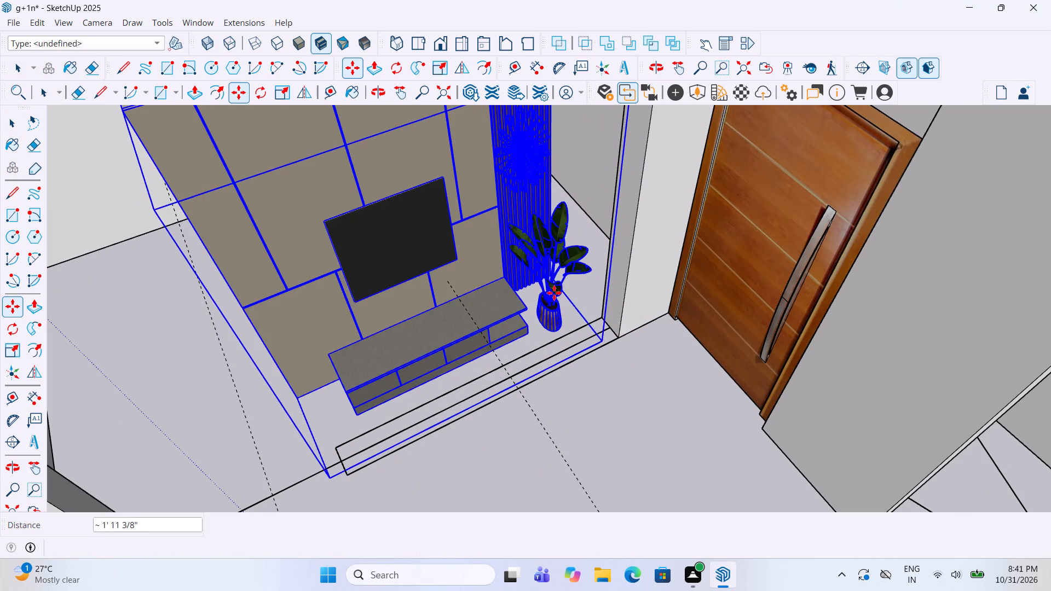
{"action": "left_click", "coordinate": [603, 339]}
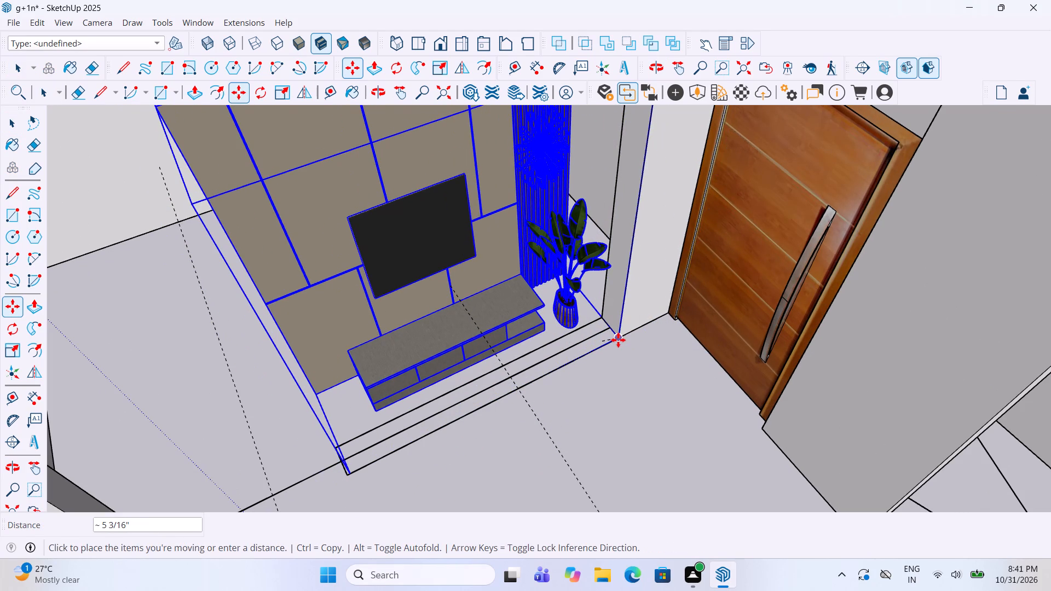
{"action": "left_click", "coordinate": [618, 340]}
Move the TV unit forward about 2' 5" into the living room so its back panel sits at the front wall line.
{"action": "left_click_drag", "start_coordinate": [554, 331], "coordinate": [570, 357]}
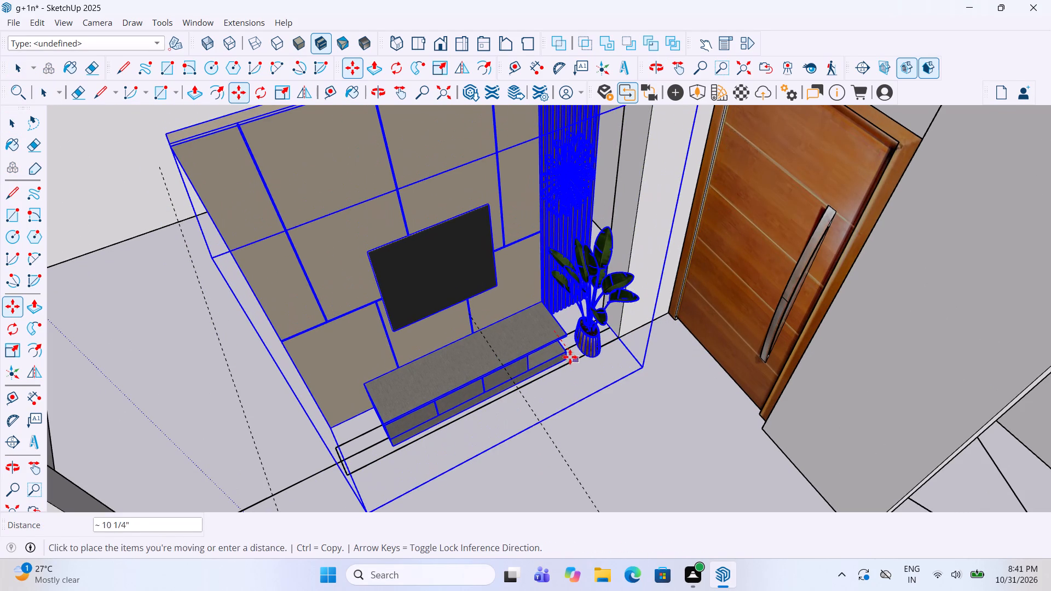
{"action": "left_click_drag", "start_coordinate": [570, 357], "coordinate": [597, 403]}
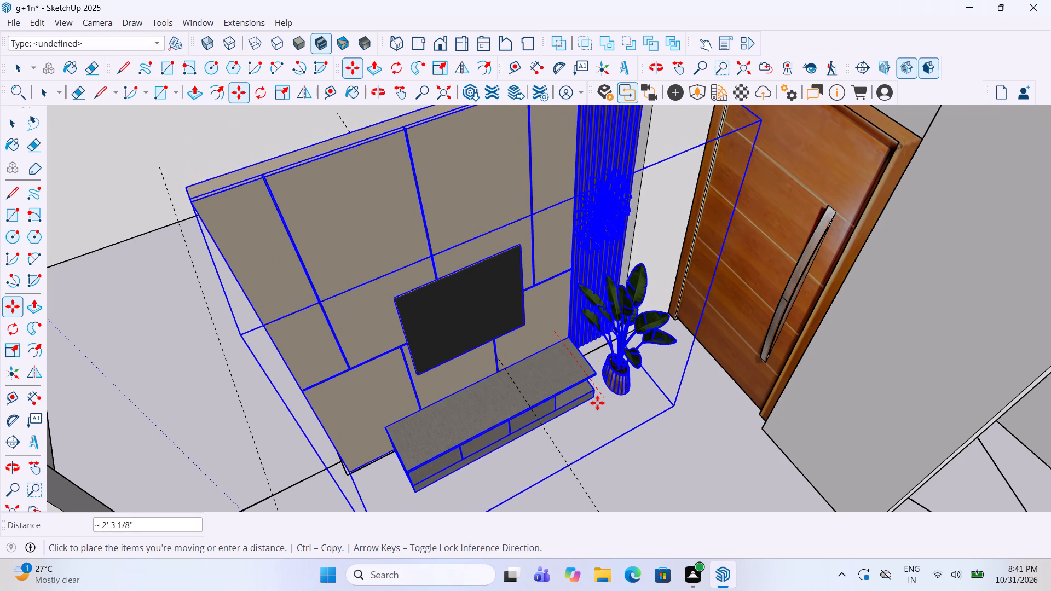
{"action": "left_click_drag", "start_coordinate": [597, 403], "coordinate": [600, 408]}
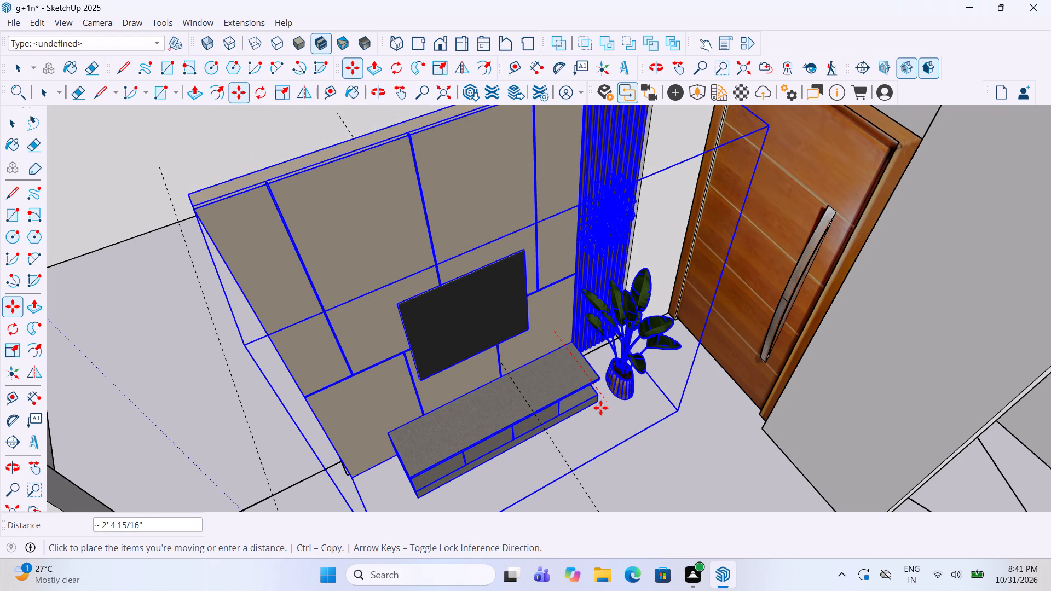
{"action": "key", "text": "space"}
{"action": "left_click", "coordinate": [621, 434]}
Examine the TV unit's placement between the bedroom door and the main door, and the space behind it.
{"action": "scroll", "coordinate": [597, 384], "scroll_direction": "down", "scroll_amount": 4}
{"action": "middle_click_drag", "start_coordinate": [615, 289], "coordinate": [594, 275]}
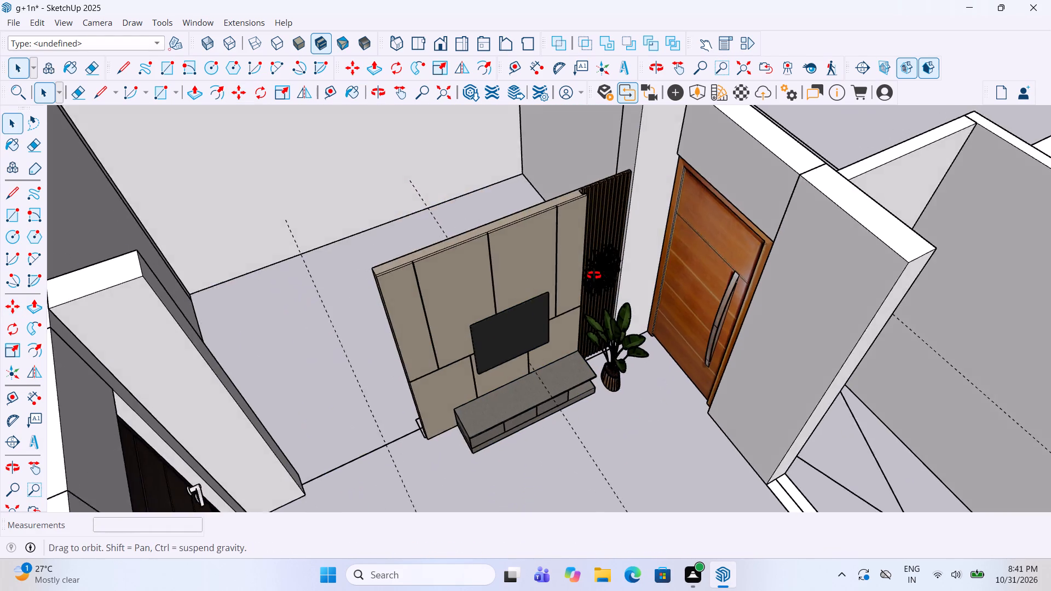
{"action": "middle_click_drag", "start_coordinate": [594, 275], "coordinate": [495, 240]}
{"action": "scroll", "coordinate": [538, 295], "scroll_direction": "down", "scroll_amount": 5}
{"action": "middle_click_drag", "start_coordinate": [648, 275], "coordinate": [696, 490]}
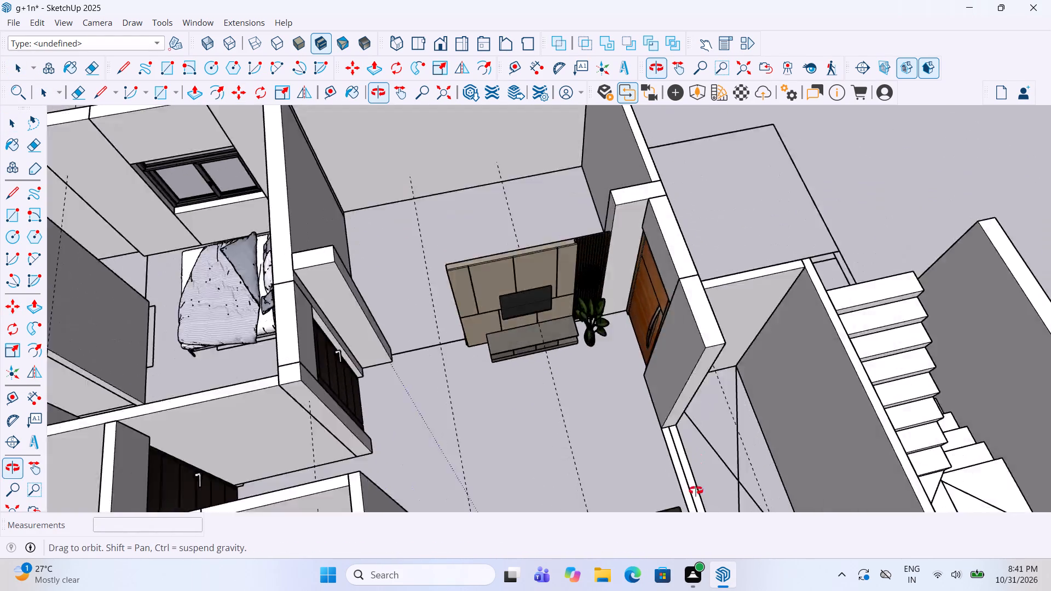
{"action": "middle_click_drag", "start_coordinate": [696, 490], "coordinate": [433, 314]}
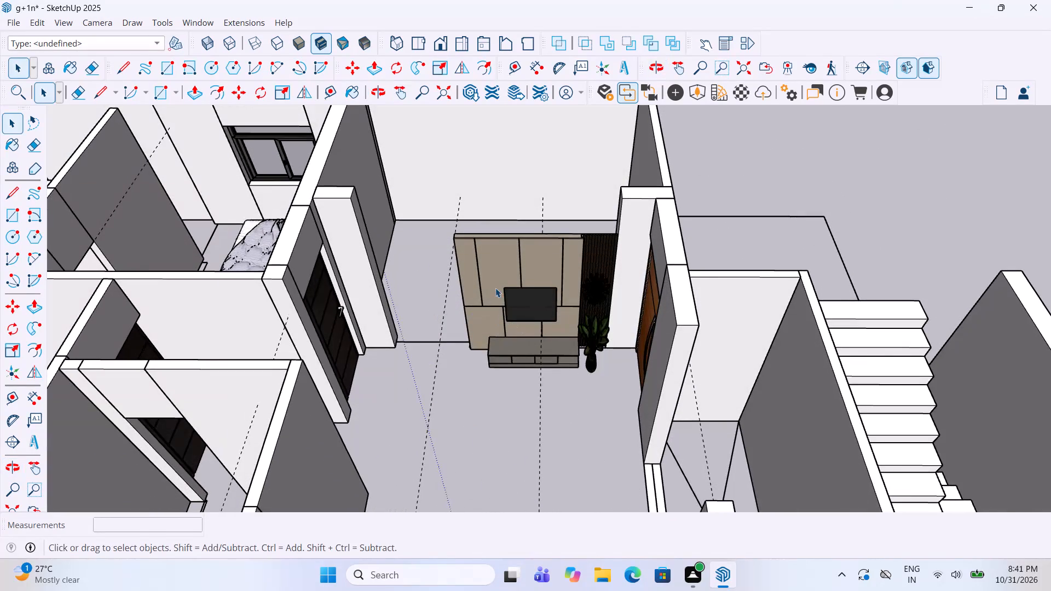
{"action": "scroll", "coordinate": [495, 288], "scroll_direction": "up", "scroll_amount": 4}
{"action": "scroll", "coordinate": [558, 340], "scroll_direction": "up", "scroll_amount": 3}
{"action": "scroll", "coordinate": [558, 340], "scroll_direction": "down", "scroll_amount": 5}
{"action": "scroll", "coordinate": [180, 428], "scroll_direction": "up", "scroll_amount": 2}
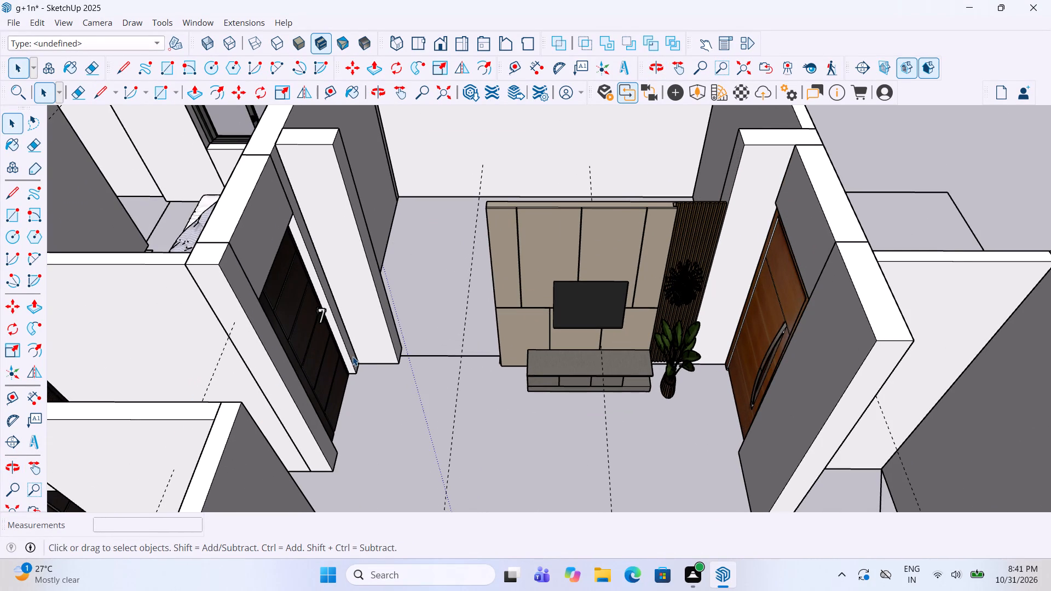
{"action": "scroll", "coordinate": [518, 323], "scroll_direction": "down", "scroll_amount": 4}
{"action": "scroll", "coordinate": [747, 108], "scroll_direction": "up", "scroll_amount": 4}
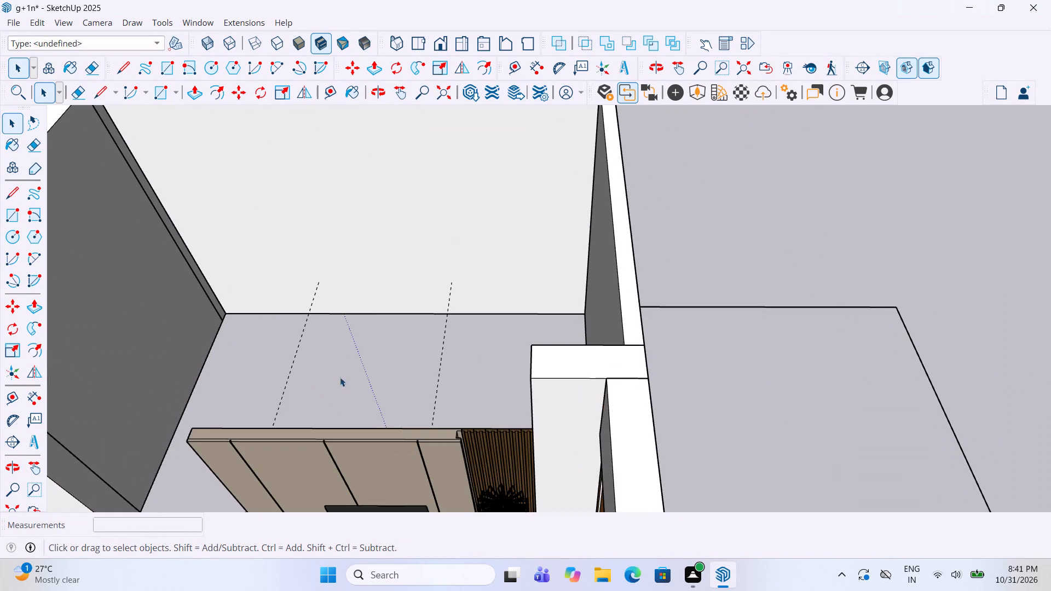
Open the wall pier beside the main door for editing and draw a line about 10" across its narrow face, just above the TV unit.
{"action": "scroll", "coordinate": [347, 357], "scroll_direction": "down", "scroll_amount": 5}
{"action": "middle_click_drag", "start_coordinate": [367, 384], "coordinate": [582, 296]}
{"action": "middle_click_drag", "start_coordinate": [556, 300], "coordinate": [476, 290]}
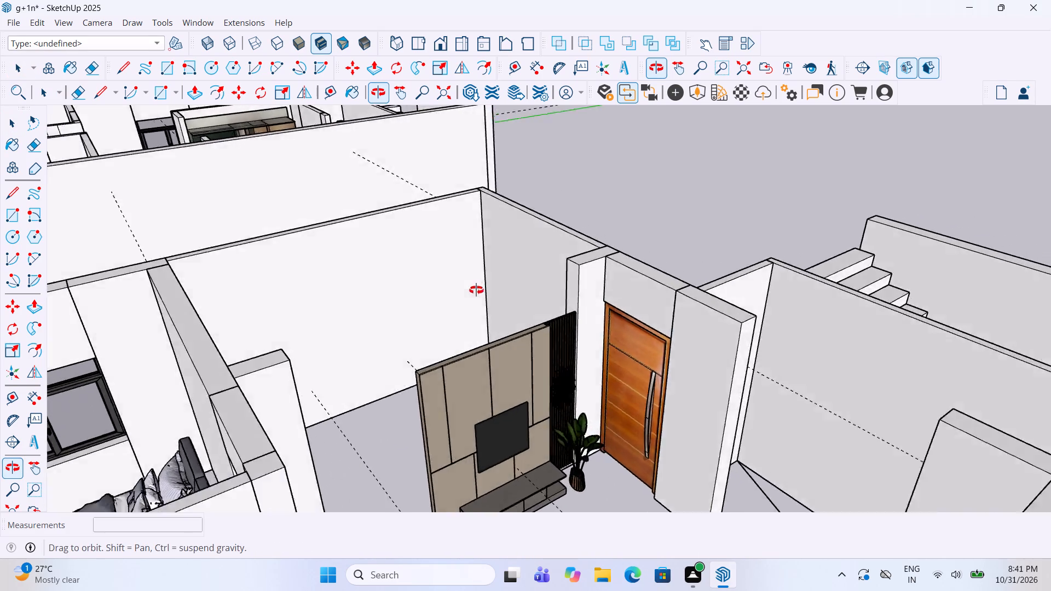
{"action": "middle_click_drag", "start_coordinate": [476, 290], "coordinate": [475, 292]}
{"action": "scroll", "coordinate": [551, 286], "scroll_direction": "up", "scroll_amount": 4}
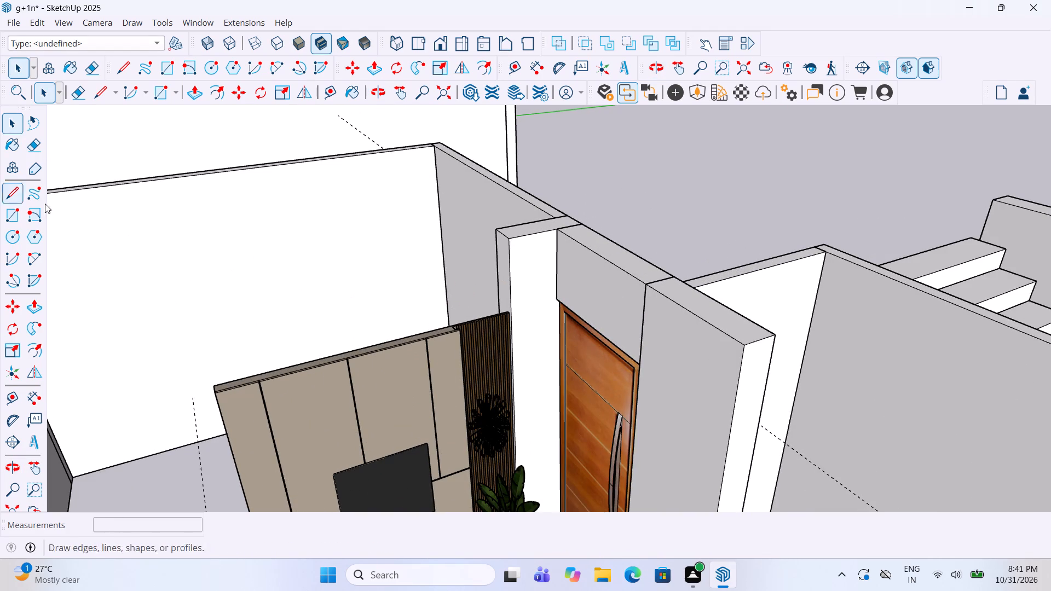
{"action": "double_click", "coordinate": [532, 310]}
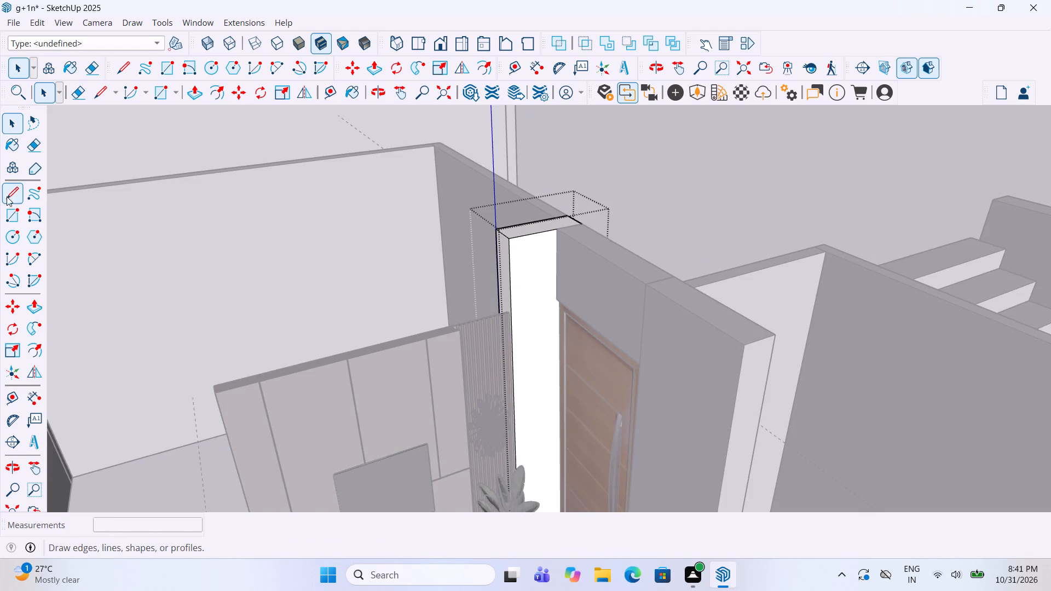
{"action": "left_click", "coordinate": [7, 186]}
{"action": "scroll", "coordinate": [566, 383], "scroll_direction": "up", "scroll_amount": 4}
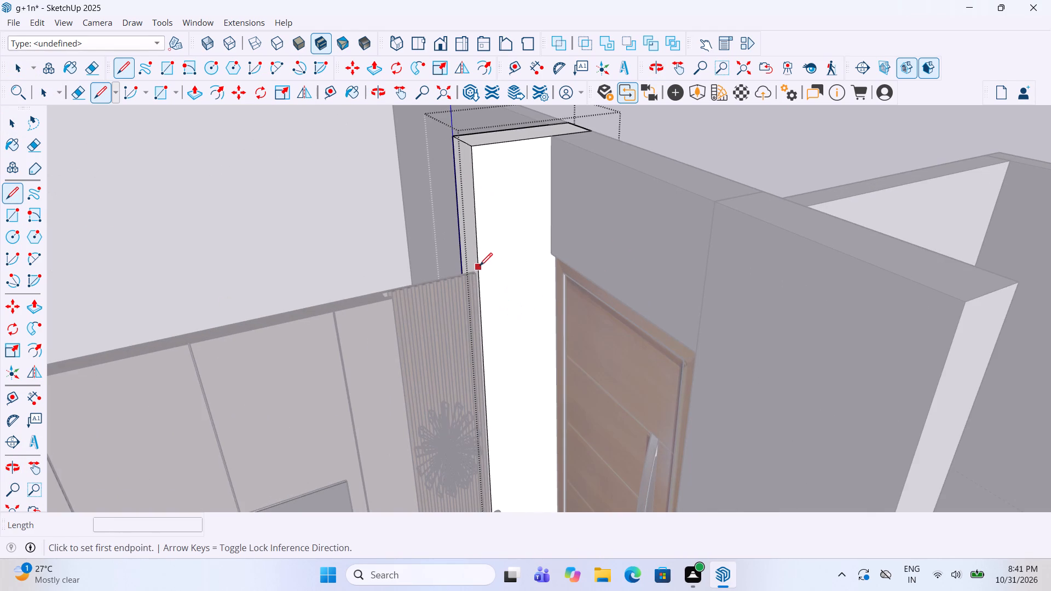
{"action": "left_click", "coordinate": [479, 267]}
{"action": "left_click", "coordinate": [455, 253]}
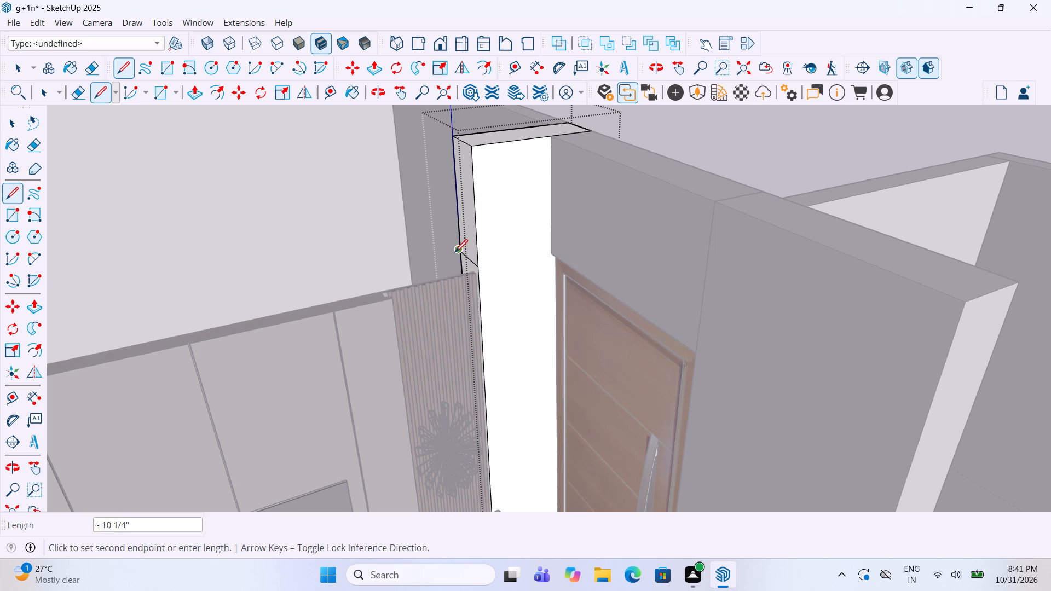
{"action": "key", "text": "space"}
Push/Pull the pier's end face above the drawn line across to the opposite wall, making a beam over the TV unit.
{"action": "key", "text": "p"}
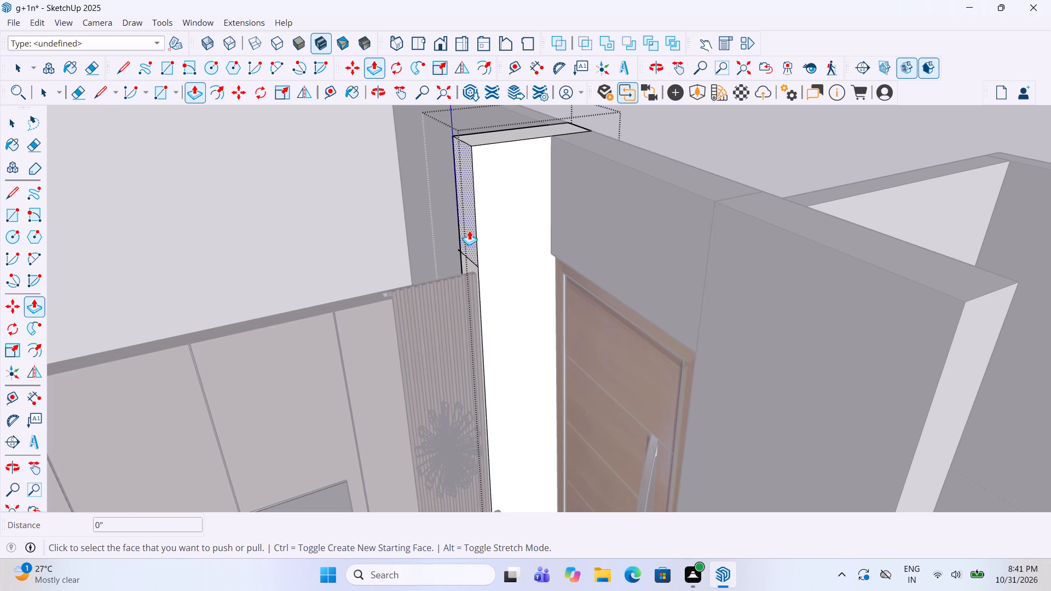
{"action": "left_click", "coordinate": [469, 230]}
{"action": "scroll", "coordinate": [469, 230], "scroll_direction": "down", "scroll_amount": 10}
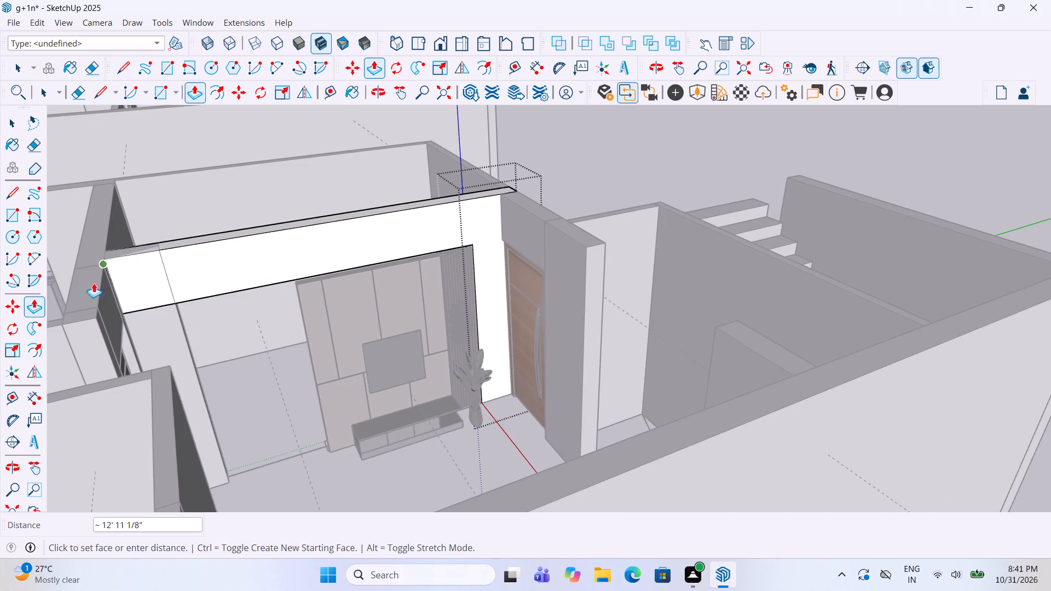
{"action": "left_click", "coordinate": [194, 360]}
{"action": "double_click", "coordinate": [267, 385]}
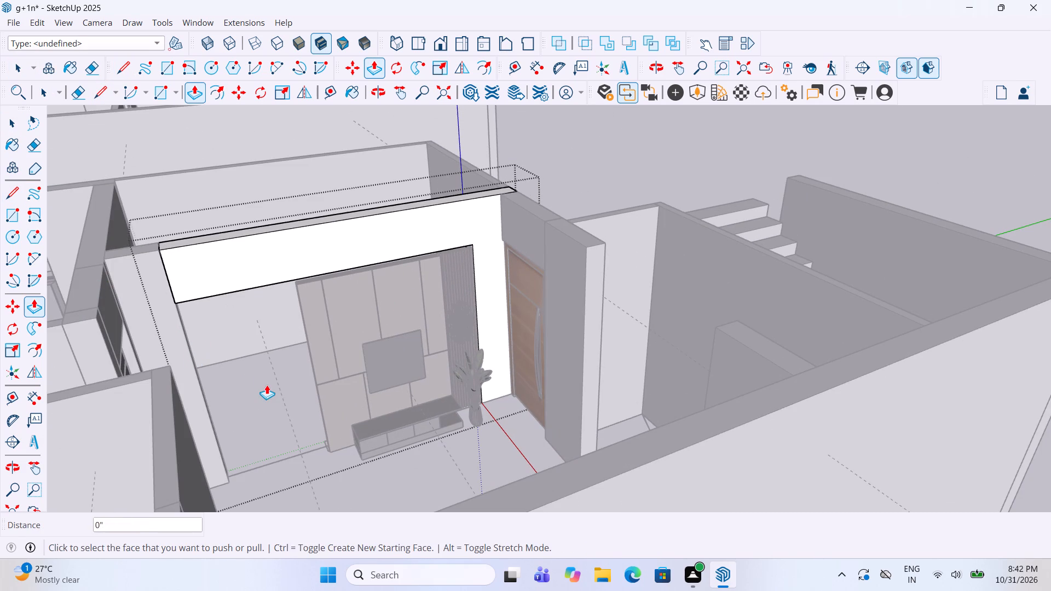
{"action": "key", "text": "space"}
{"action": "key", "text": "space"}
{"action": "left_click", "coordinate": [248, 369]}
{"action": "scroll", "coordinate": [378, 328], "scroll_direction": "down", "scroll_amount": 3}
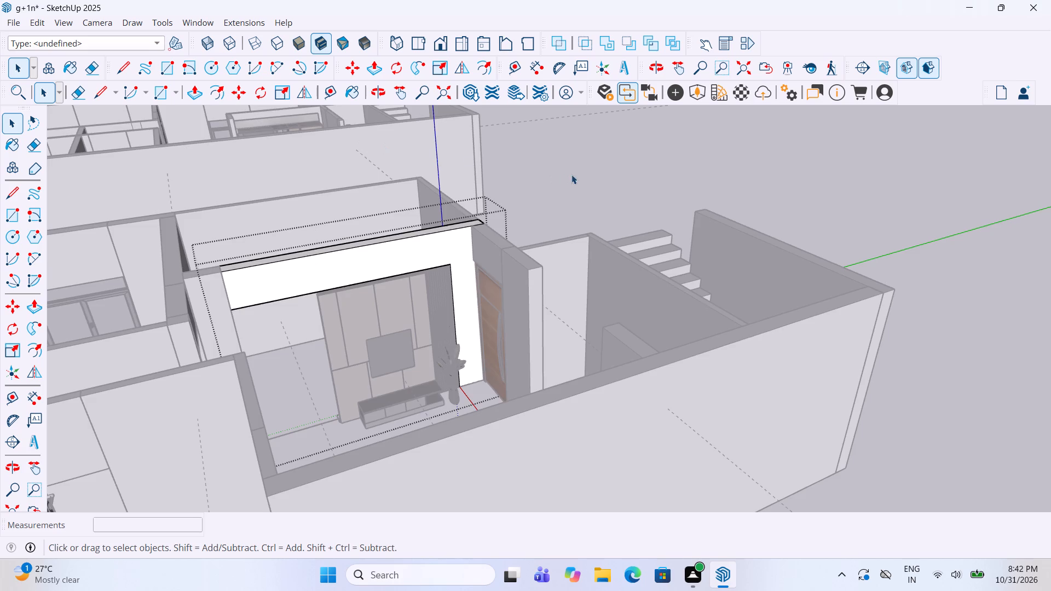
{"action": "left_click", "coordinate": [571, 175]}
Scale the TV unit wall's height up slightly, to about 1.02, so its top meets the underside of the new beam.
{"action": "middle_click_drag", "start_coordinate": [571, 178], "coordinate": [461, 167]}
{"action": "scroll", "coordinate": [569, 178], "scroll_direction": "up", "scroll_amount": 1}
{"action": "scroll", "coordinate": [513, 163], "scroll_direction": "down", "scroll_amount": 6}
{"action": "scroll", "coordinate": [369, 190], "scroll_direction": "up", "scroll_amount": 6}
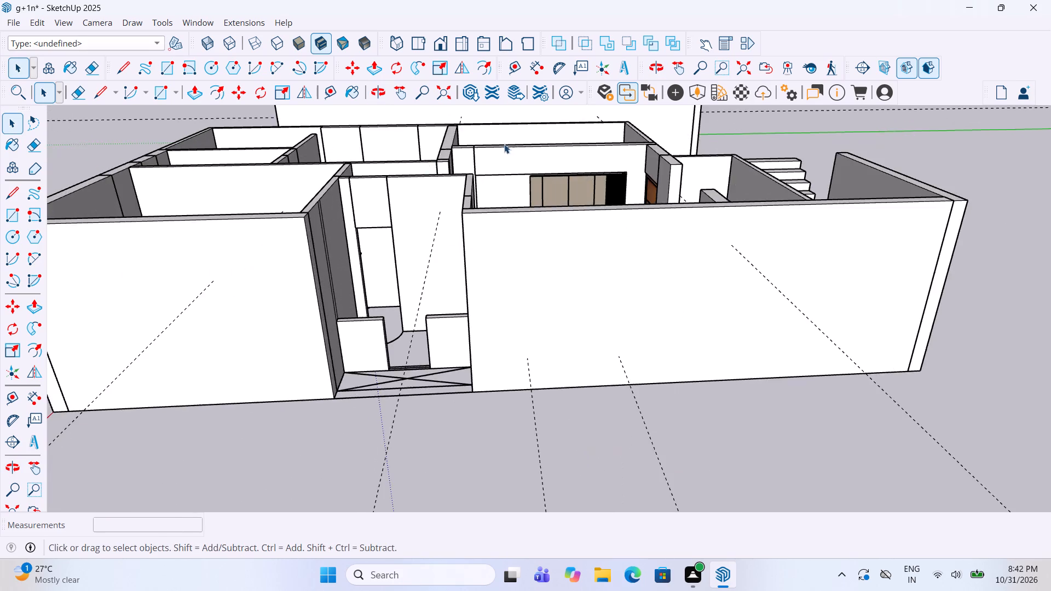
{"action": "scroll", "coordinate": [686, 137], "scroll_direction": "up", "scroll_amount": 6}
{"action": "middle_click_drag", "start_coordinate": [686, 137], "coordinate": [685, 144]}
{"action": "scroll", "coordinate": [696, 159], "scroll_direction": "down", "scroll_amount": 7}
{"action": "scroll", "coordinate": [433, 242], "scroll_direction": "up", "scroll_amount": 6}
{"action": "scroll", "coordinate": [734, 129], "scroll_direction": "up", "scroll_amount": 5}
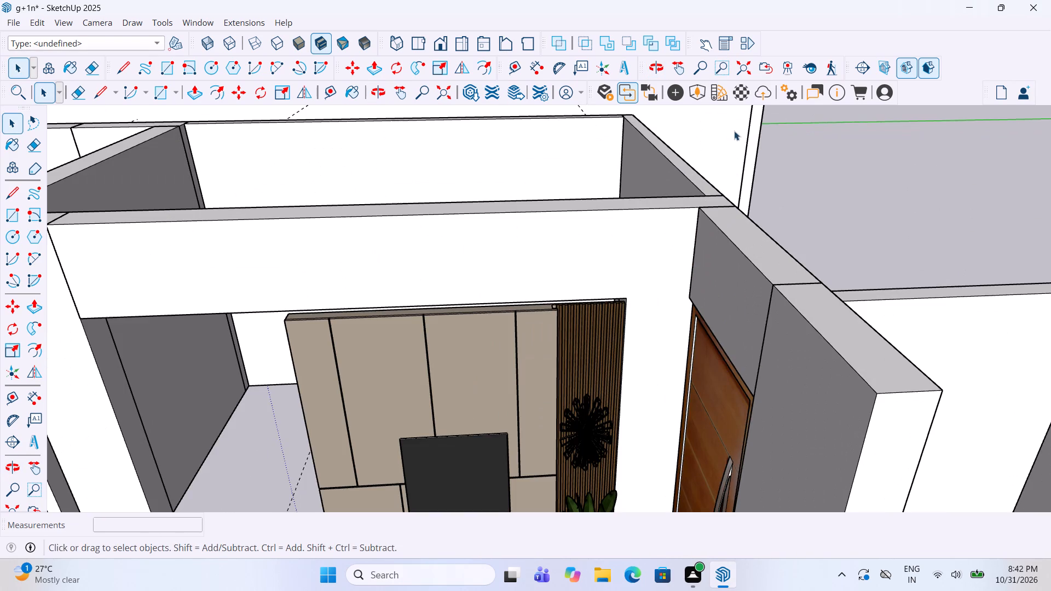
{"action": "middle_click", "coordinate": [570, 258]}
{"action": "scroll", "coordinate": [439, 318], "scroll_direction": "up", "scroll_amount": 5}
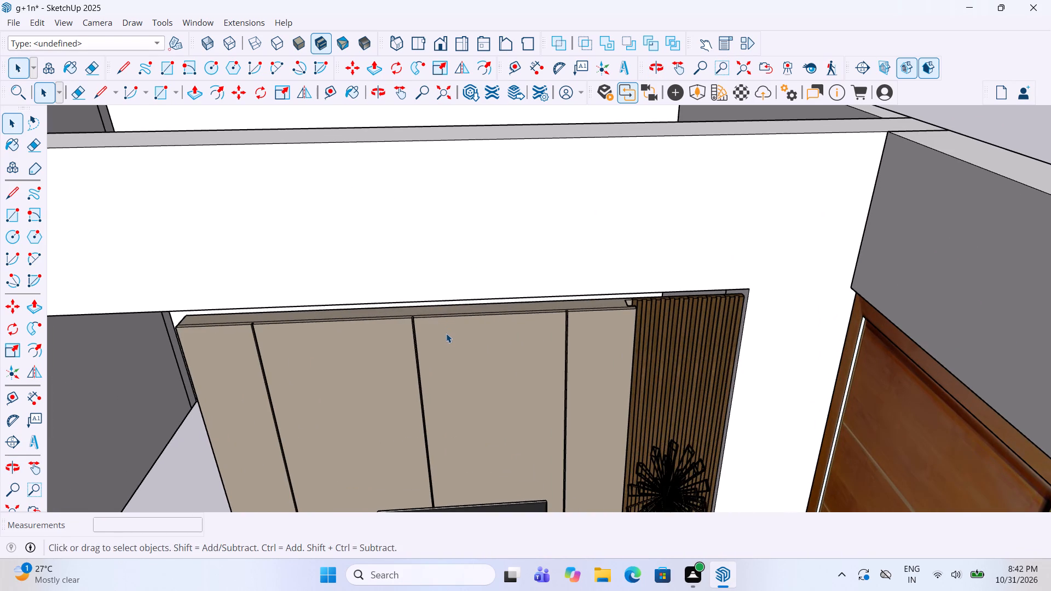
{"action": "left_click", "coordinate": [447, 333]}
{"action": "key", "text": "s"}
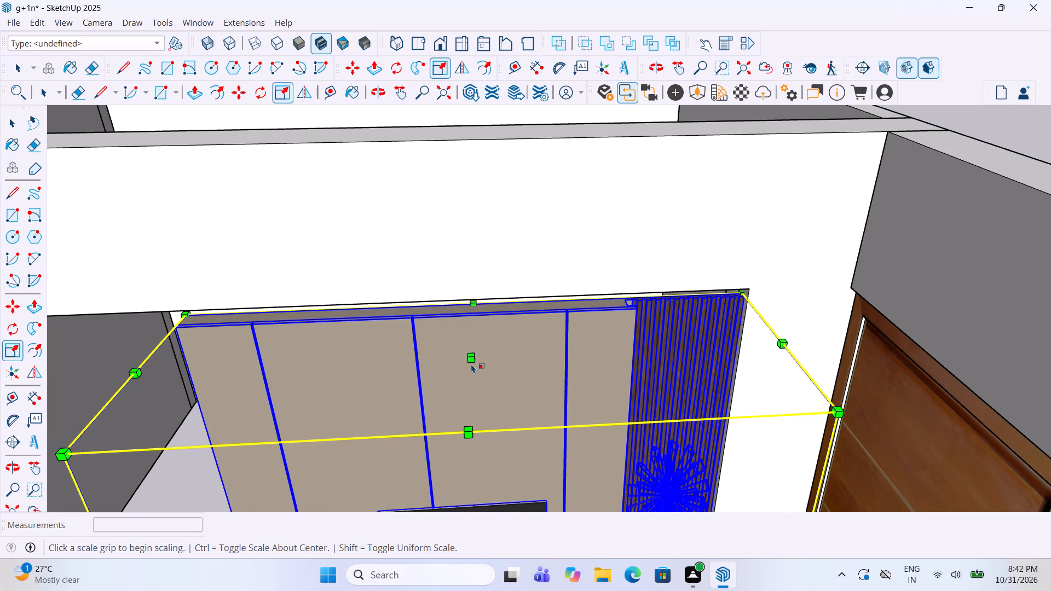
{"action": "left_click_drag", "start_coordinate": [470, 359], "coordinate": [464, 345]}
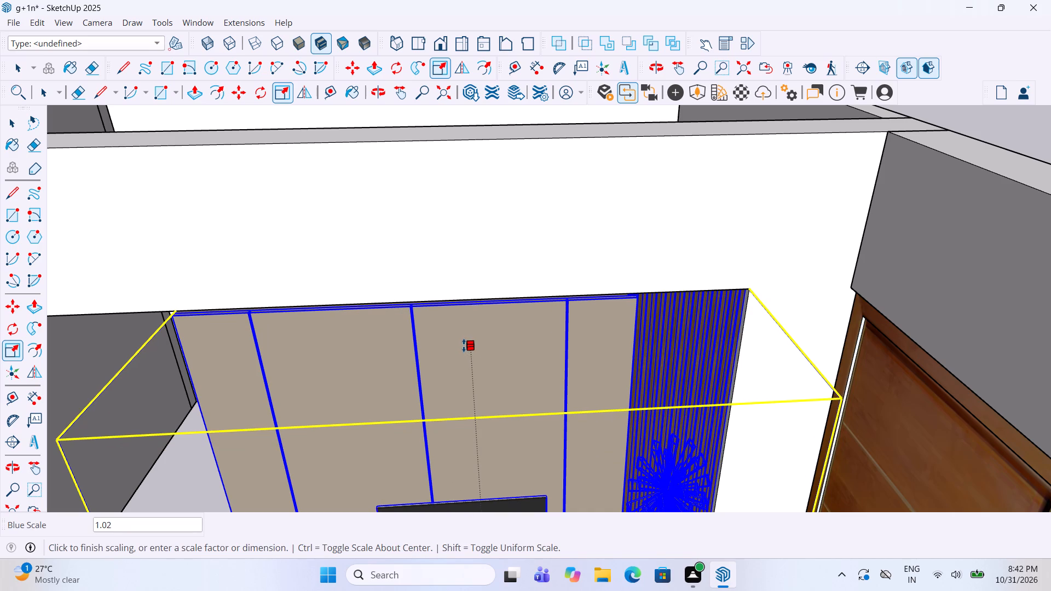
{"action": "left_click_drag", "start_coordinate": [464, 345], "coordinate": [463, 340]}
{"action": "key", "text": "space"}
Examine the fitted TV unit wall and the room layout around it from several angles.
{"action": "left_click", "coordinate": [464, 225]}
{"action": "scroll", "coordinate": [425, 245], "scroll_direction": "down", "scroll_amount": 2}
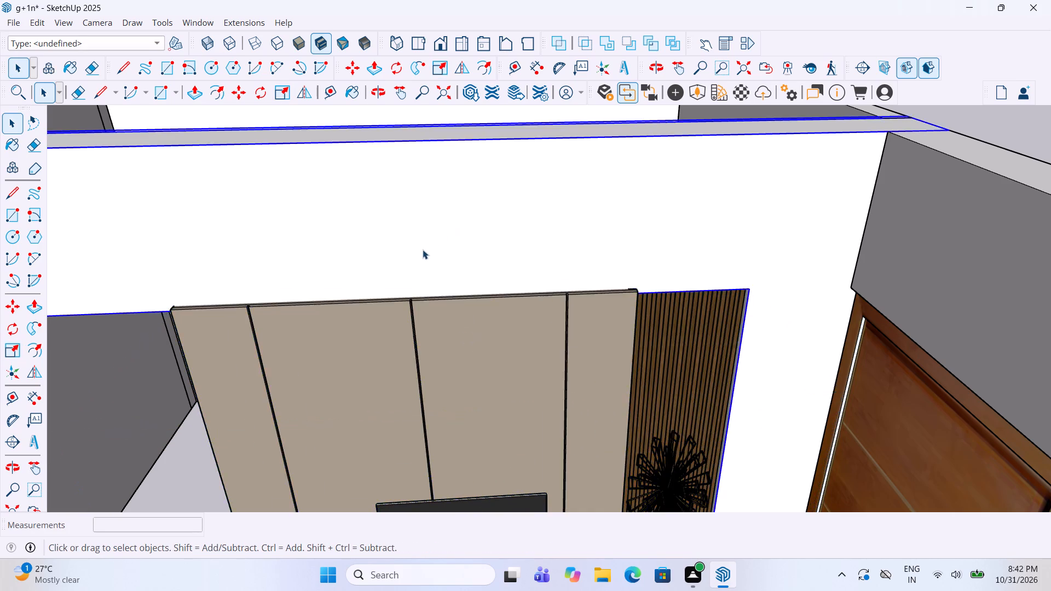
{"action": "scroll", "coordinate": [423, 250], "scroll_direction": "down", "scroll_amount": 9}
{"action": "middle_click_drag", "start_coordinate": [554, 366], "coordinate": [530, 360]}
{"action": "scroll", "coordinate": [596, 324], "scroll_direction": "down", "scroll_amount": 6}
{"action": "scroll", "coordinate": [504, 375], "scroll_direction": "up", "scroll_amount": 2}
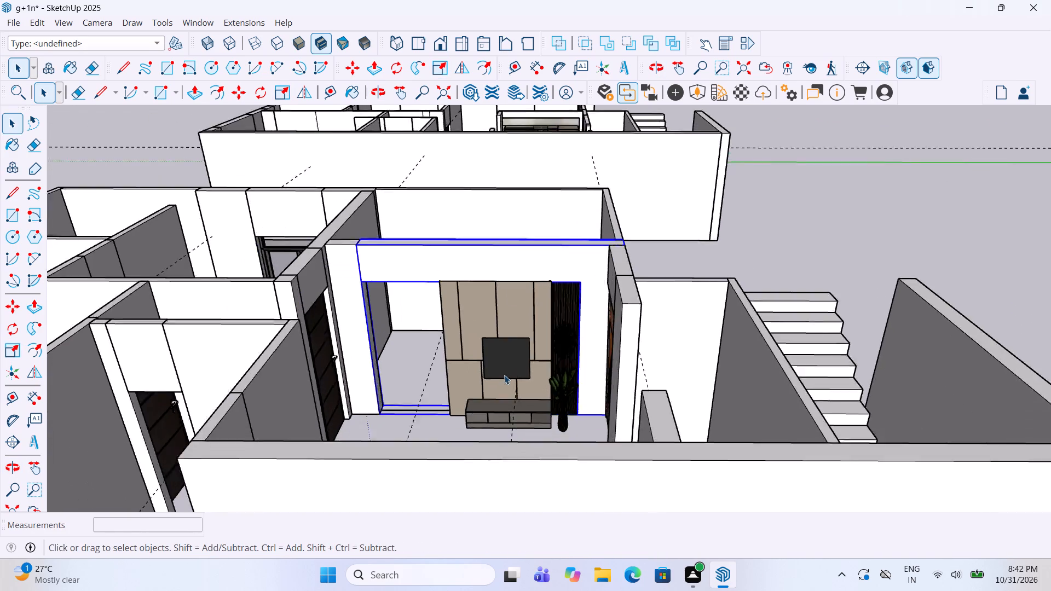
{"action": "scroll", "coordinate": [504, 375], "scroll_direction": "up", "scroll_amount": 14}
{"action": "left_click", "coordinate": [516, 343]}
{"action": "scroll", "coordinate": [516, 343], "scroll_direction": "down", "scroll_amount": 19}
{"action": "left_click", "coordinate": [1020, 143]}
{"action": "middle_click_drag", "start_coordinate": [726, 292], "coordinate": [920, 372]}
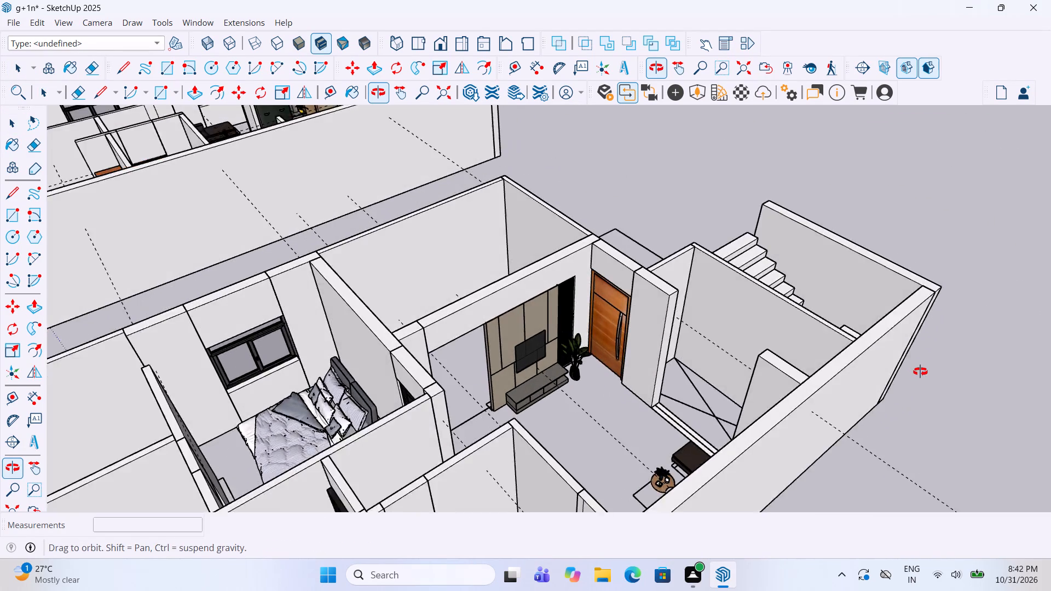
{"action": "middle_click_drag", "start_coordinate": [920, 372], "coordinate": [712, 369]}
{"action": "middle_click_drag", "start_coordinate": [387, 287], "coordinate": [431, 441]}
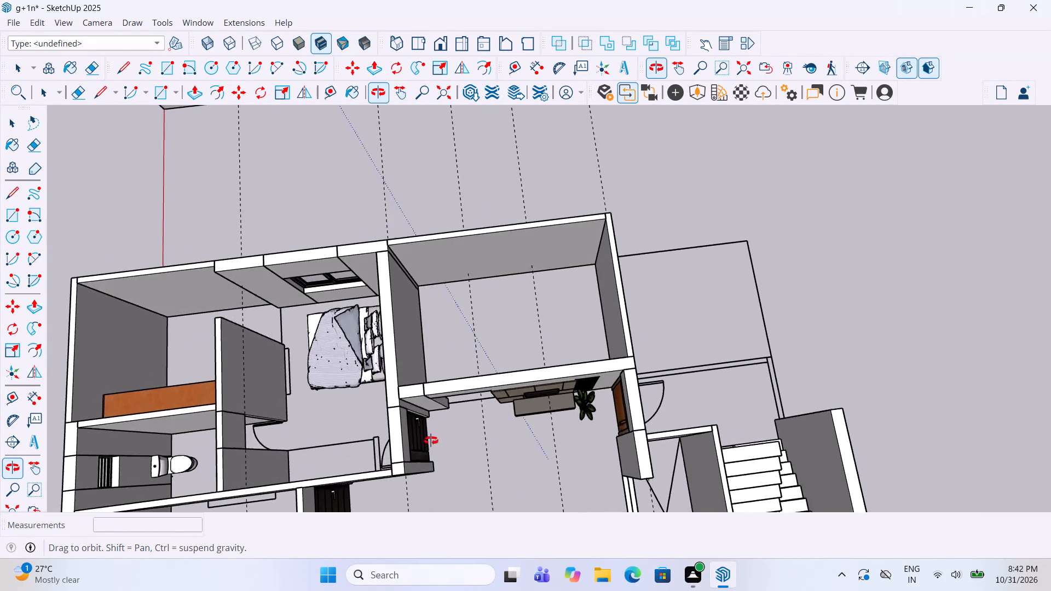
{"action": "middle_click_drag", "start_coordinate": [431, 441], "coordinate": [528, 360]}
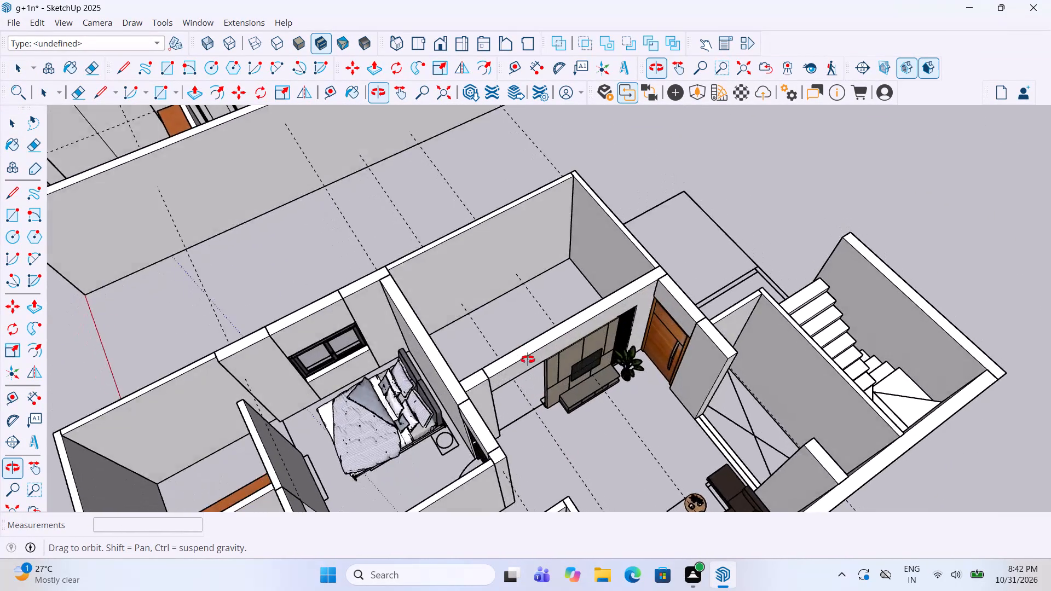
{"action": "middle_click_drag", "start_coordinate": [528, 360], "coordinate": [357, 427]}
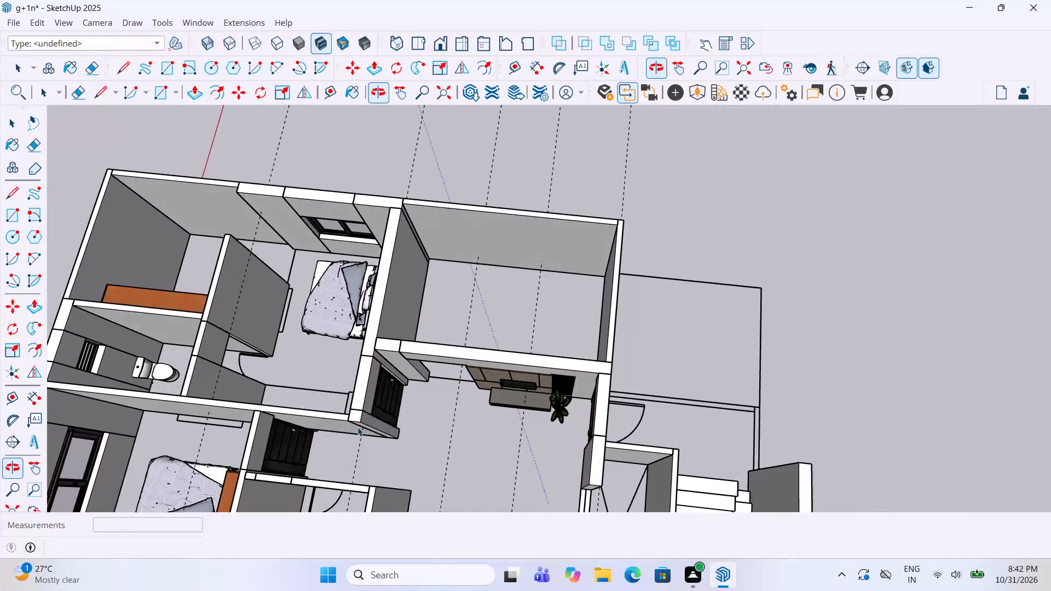
{"action": "scroll", "coordinate": [711, 274], "scroll_direction": "down", "scroll_amount": 5}
{"action": "middle_click_drag", "start_coordinate": [699, 281], "coordinate": [638, 286]}
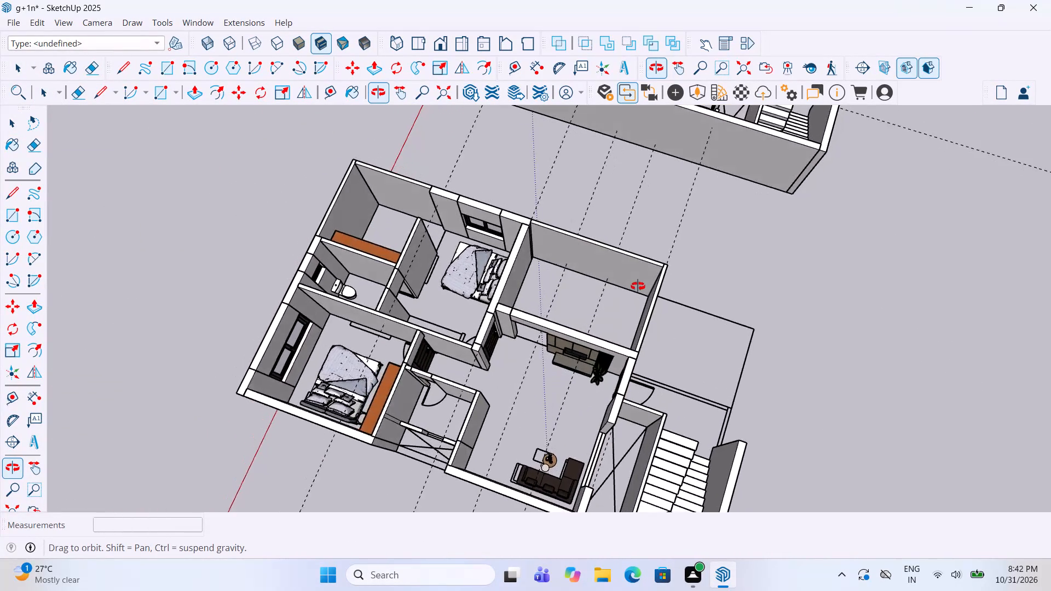
{"action": "middle_click_drag", "start_coordinate": [638, 286], "coordinate": [704, 300]}
Copy the bed from the adjacent bedroom about 14' 10" into the empty room behind the TV unit wall.
{"action": "scroll", "coordinate": [608, 328], "scroll_direction": "up", "scroll_amount": 3}
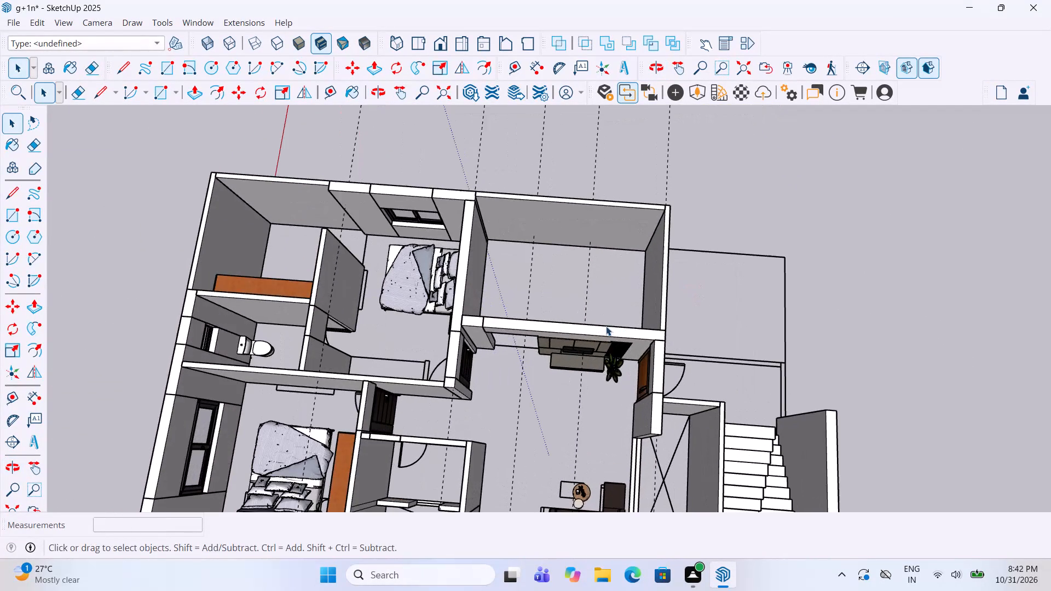
{"action": "scroll", "coordinate": [607, 317], "scroll_direction": "down", "scroll_amount": 4}
{"action": "scroll", "coordinate": [603, 336], "scroll_direction": "up", "scroll_amount": 3}
{"action": "scroll", "coordinate": [471, 305], "scroll_direction": "up", "scroll_amount": 2}
{"action": "middle_click_drag", "start_coordinate": [438, 293], "coordinate": [581, 294]}
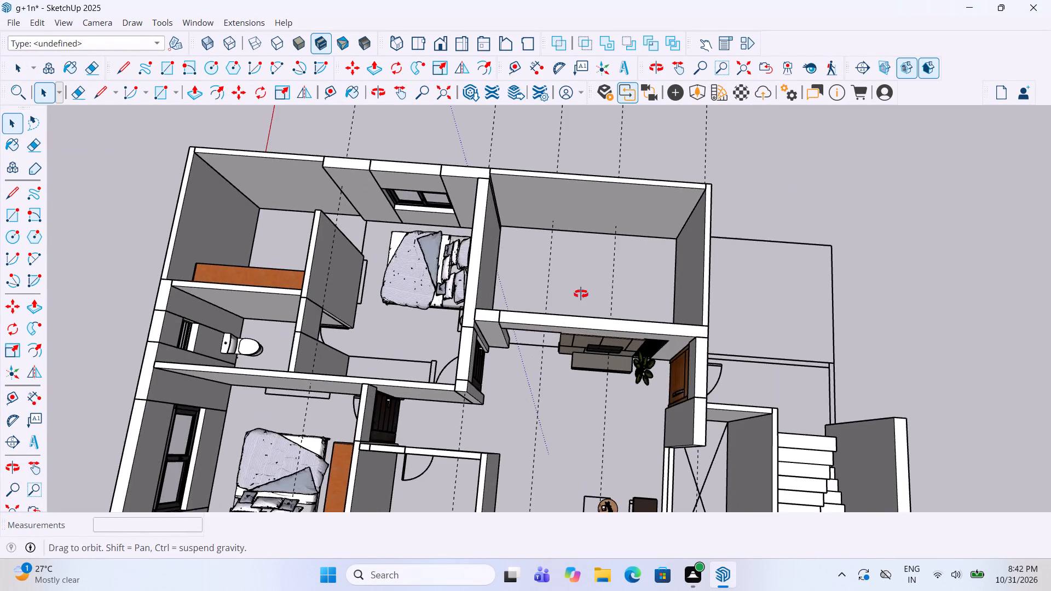
{"action": "middle_click_drag", "start_coordinate": [581, 294], "coordinate": [680, 299]}
{"action": "scroll", "coordinate": [375, 398], "scroll_direction": "up", "scroll_amount": 2}
{"action": "left_click", "coordinate": [449, 389]}
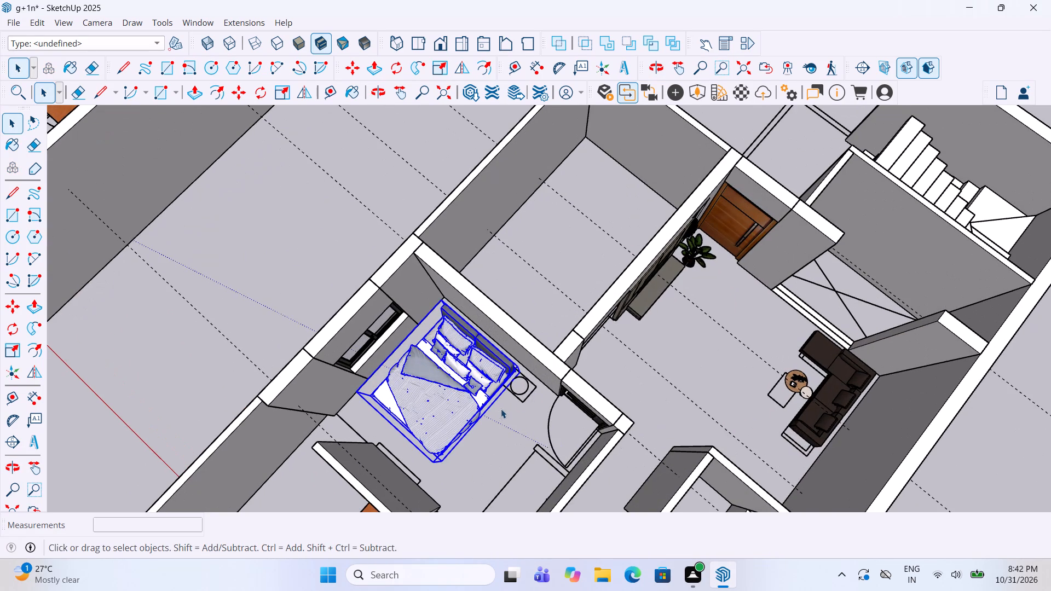
{"action": "key", "text": "m"}
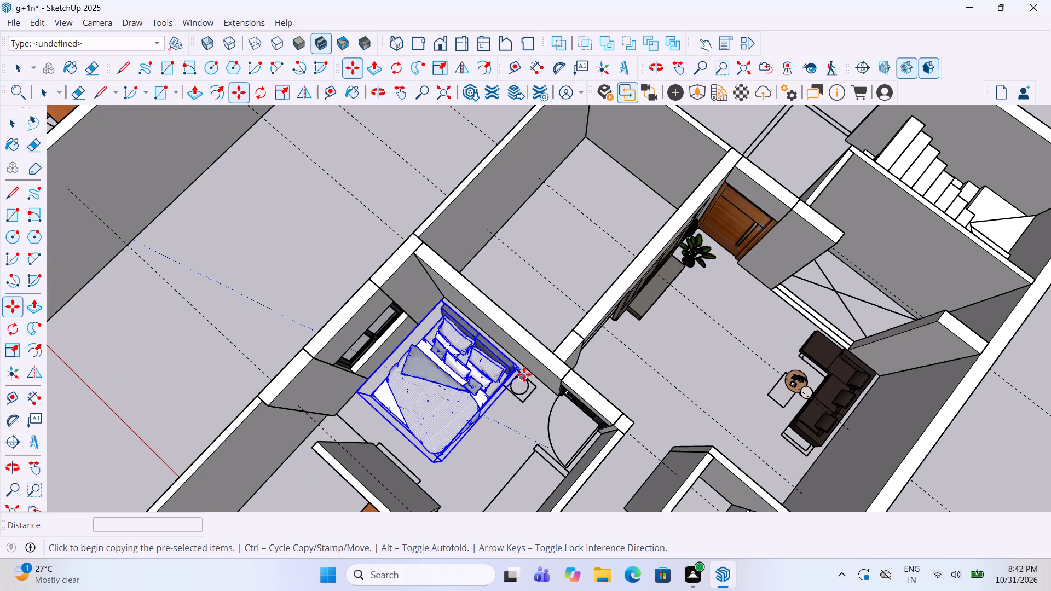
{"action": "left_click", "coordinate": [522, 370]}
{"action": "scroll", "coordinate": [677, 169], "scroll_direction": "up", "scroll_amount": 4}
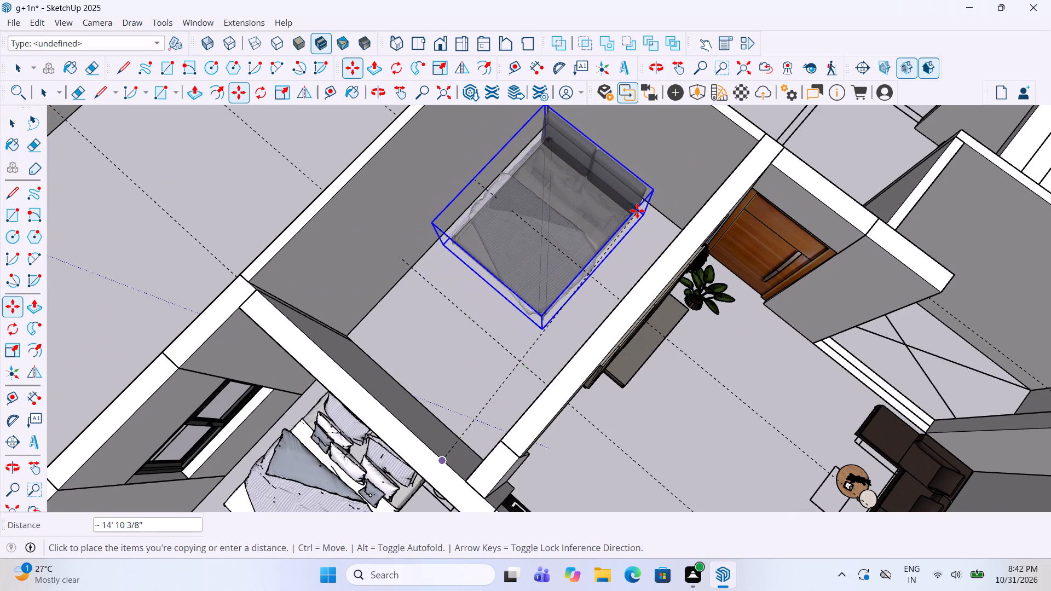
{"action": "left_click", "coordinate": [636, 207]}
Move the copied bed towards the end wall so its headboard sits against it.
{"action": "scroll", "coordinate": [644, 216], "scroll_direction": "up", "scroll_amount": 10}
{"action": "left_click", "coordinate": [642, 208]}
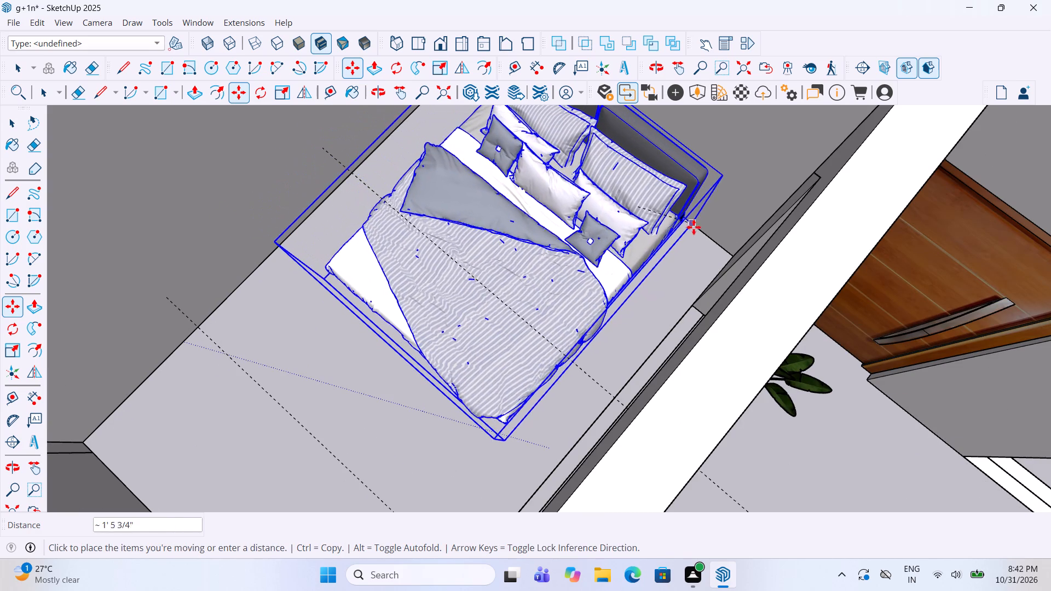
{"action": "left_click", "coordinate": [704, 235]}
{"action": "key", "text": "space"}
{"action": "left_click", "coordinate": [224, 484]}
{"action": "scroll", "coordinate": [477, 303], "scroll_direction": "down", "scroll_amount": 3}
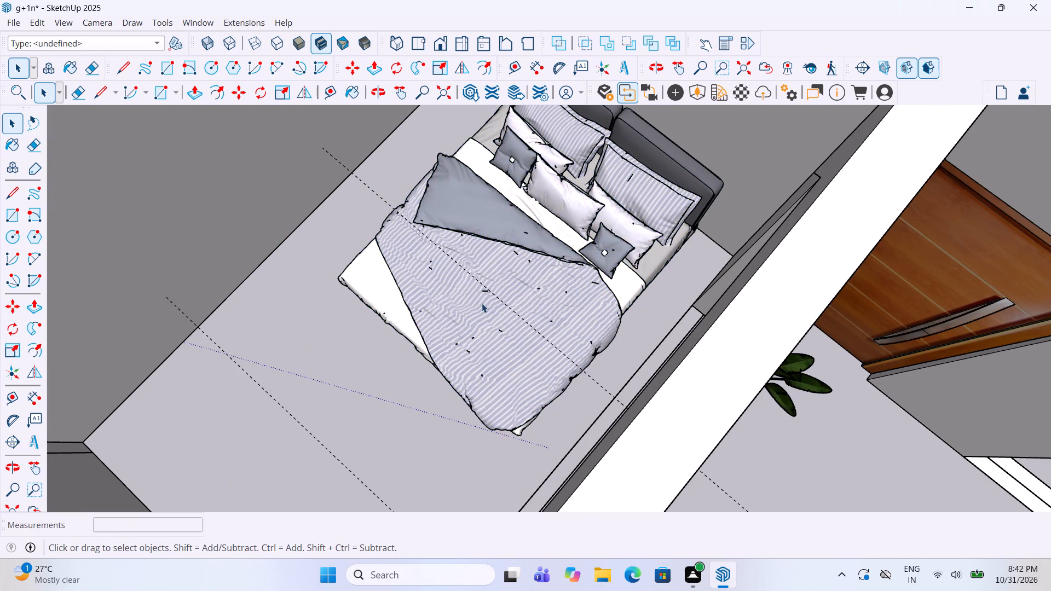
{"action": "scroll", "coordinate": [490, 297], "scroll_direction": "down", "scroll_amount": 15}
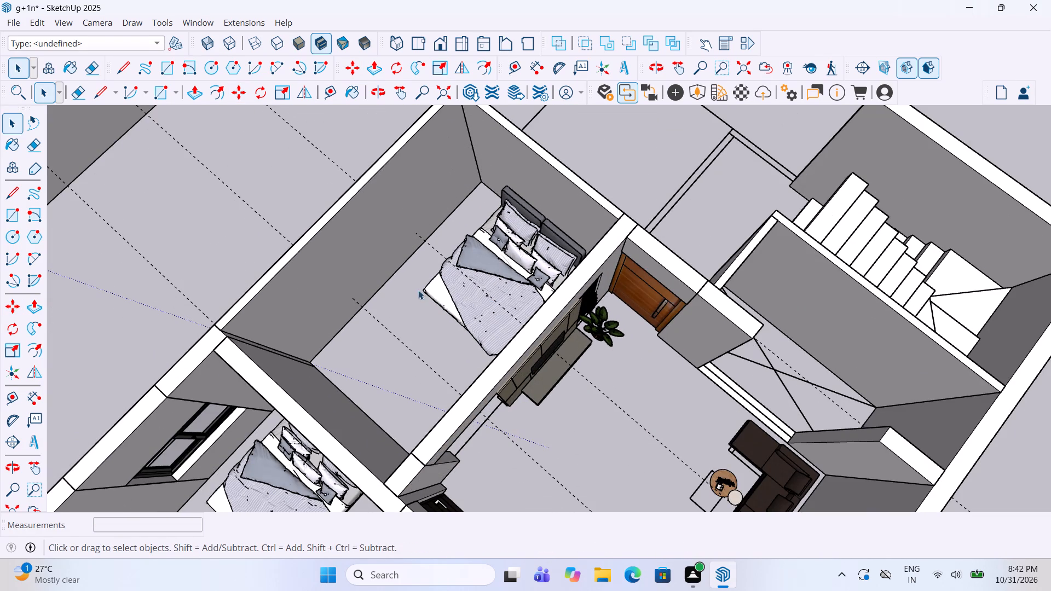
{"action": "left_click", "coordinate": [186, 181]}
Draw a floor rectangle across the underside of the house model with the new beam, between opposite outer corners of its footprint.
{"action": "scroll", "coordinate": [475, 337], "scroll_direction": "down", "scroll_amount": 4}
{"action": "scroll", "coordinate": [568, 306], "scroll_direction": "down", "scroll_amount": 12}
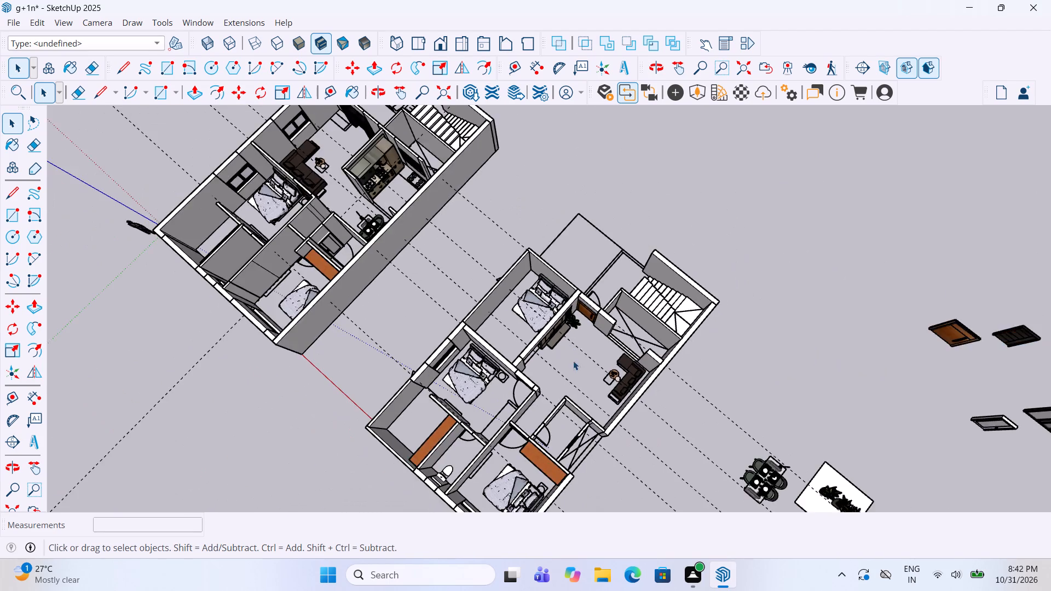
{"action": "middle_click_drag", "start_coordinate": [573, 361], "coordinate": [687, 44]}
{"action": "middle_click_drag", "start_coordinate": [577, 514], "coordinate": [610, 312]}
{"action": "middle_click_drag", "start_coordinate": [586, 436], "coordinate": [600, 247]}
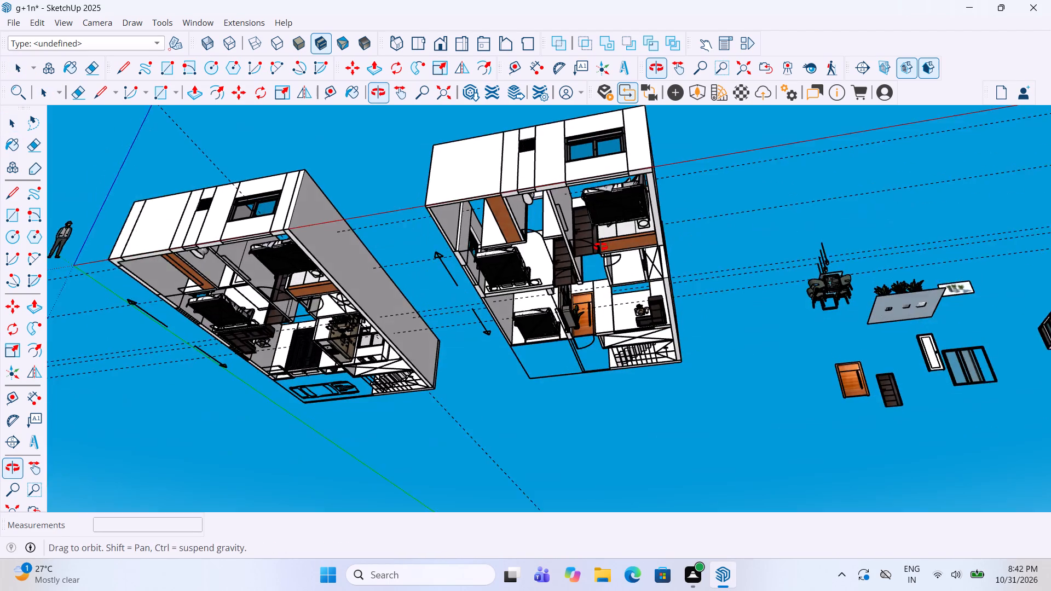
{"action": "middle_click_drag", "start_coordinate": [600, 247], "coordinate": [597, 238]}
{"action": "scroll", "coordinate": [597, 238], "scroll_direction": "up", "scroll_amount": 2}
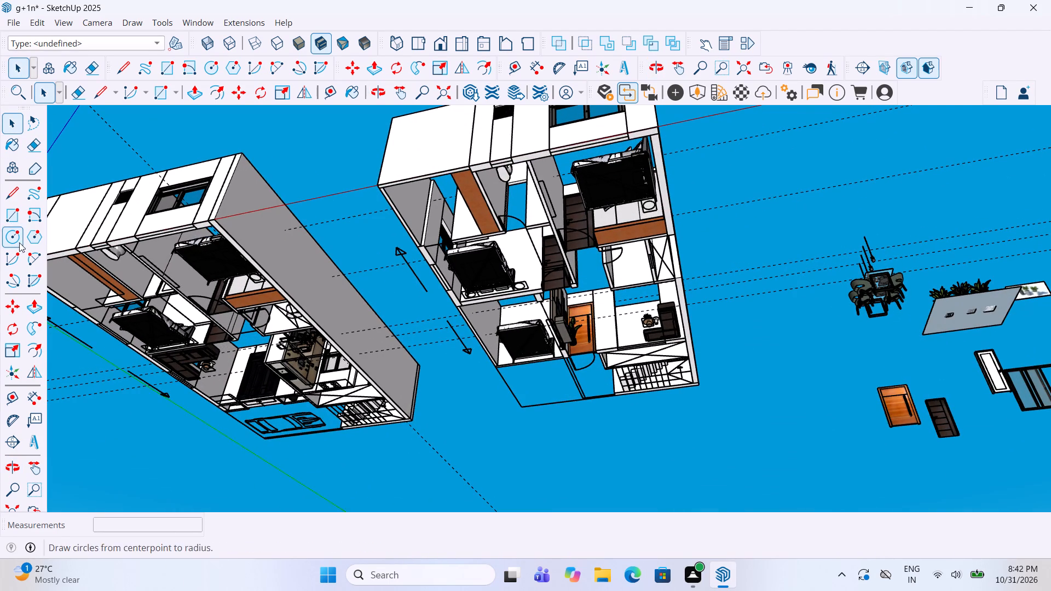
{"action": "left_click", "coordinate": [13, 210]}
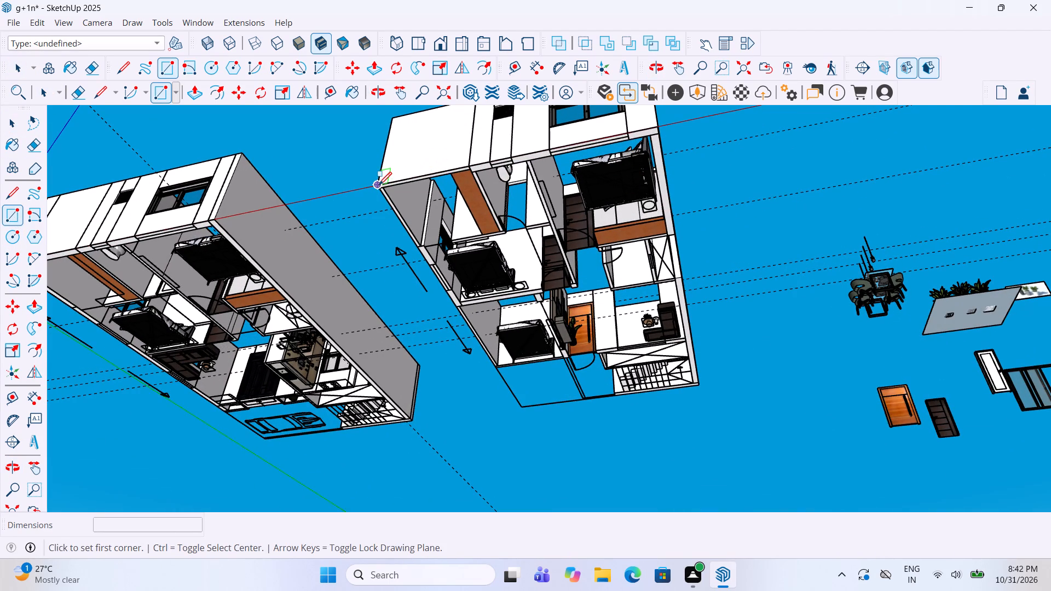
{"action": "left_click", "coordinate": [378, 186]}
{"action": "scroll", "coordinate": [725, 391], "scroll_direction": "up", "scroll_amount": 5}
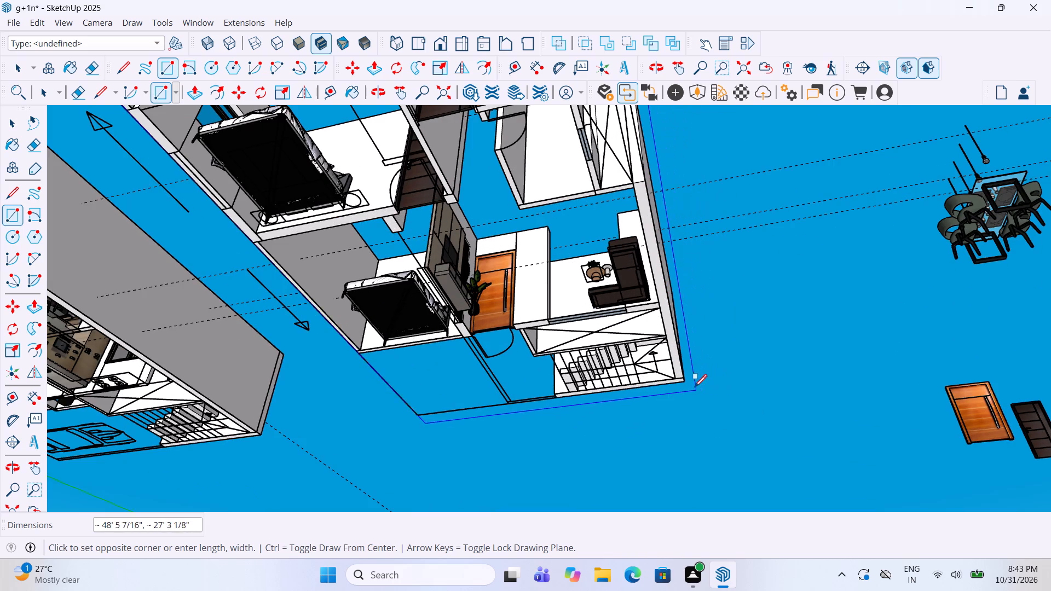
{"action": "left_click", "coordinate": [685, 386]}
{"action": "key", "text": "space"}
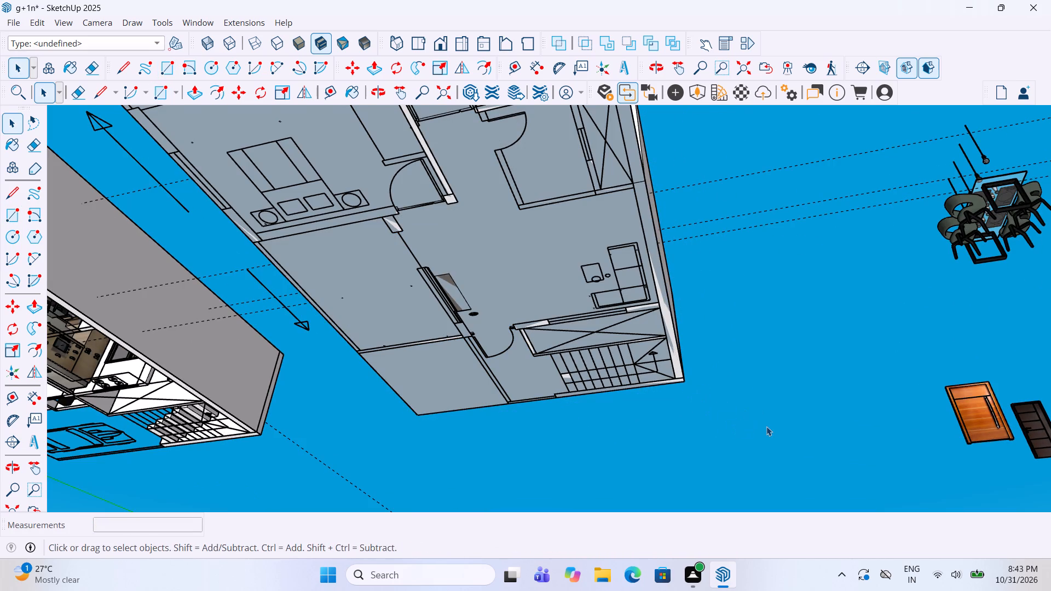
{"action": "left_click", "coordinate": [766, 426]}
Draw a 26' 6" by 47' floor rectangle across the underside of the other house model, between opposite outer corners.
{"action": "scroll", "coordinate": [771, 390], "scroll_direction": "down", "scroll_amount": 12}
{"action": "scroll", "coordinate": [307, 386], "scroll_direction": "up", "scroll_amount": 5}
{"action": "middle_click_drag", "start_coordinate": [322, 385], "coordinate": [327, 360]}
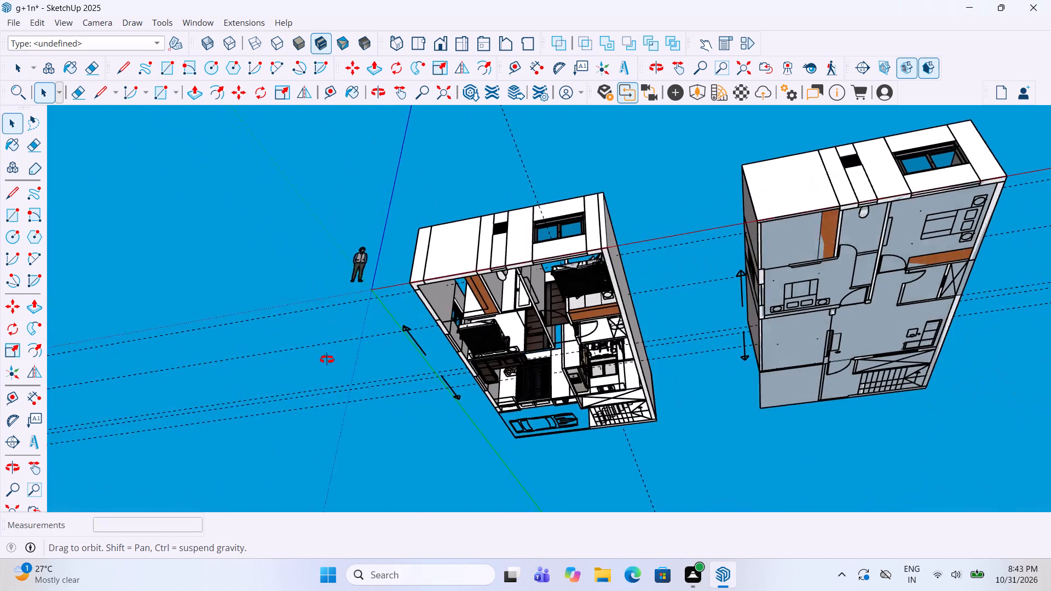
{"action": "middle_click_drag", "start_coordinate": [327, 360], "coordinate": [338, 341]}
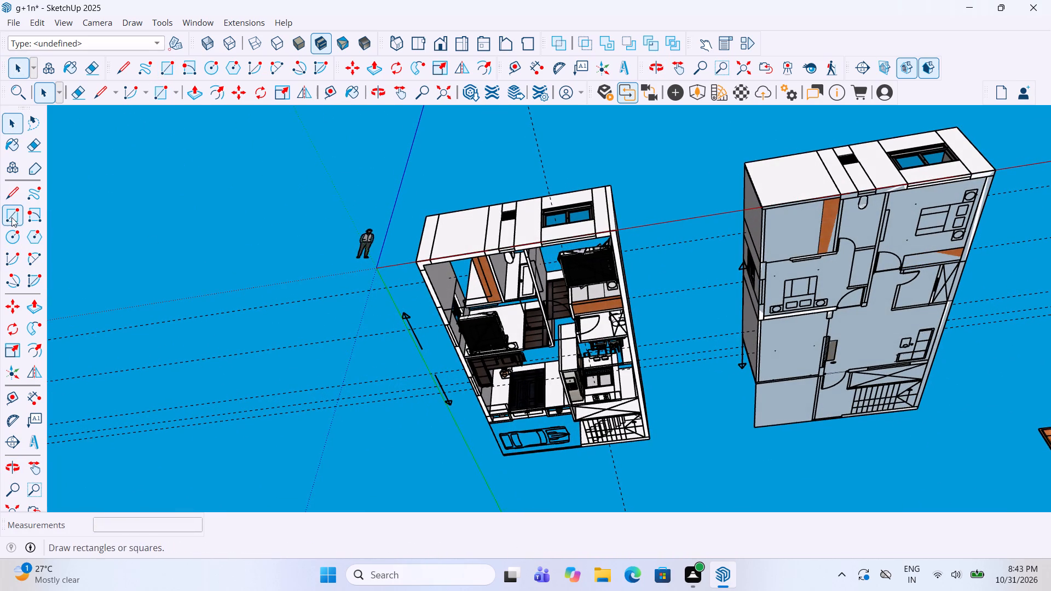
{"action": "left_click", "coordinate": [11, 217]}
{"action": "left_click", "coordinate": [414, 261]}
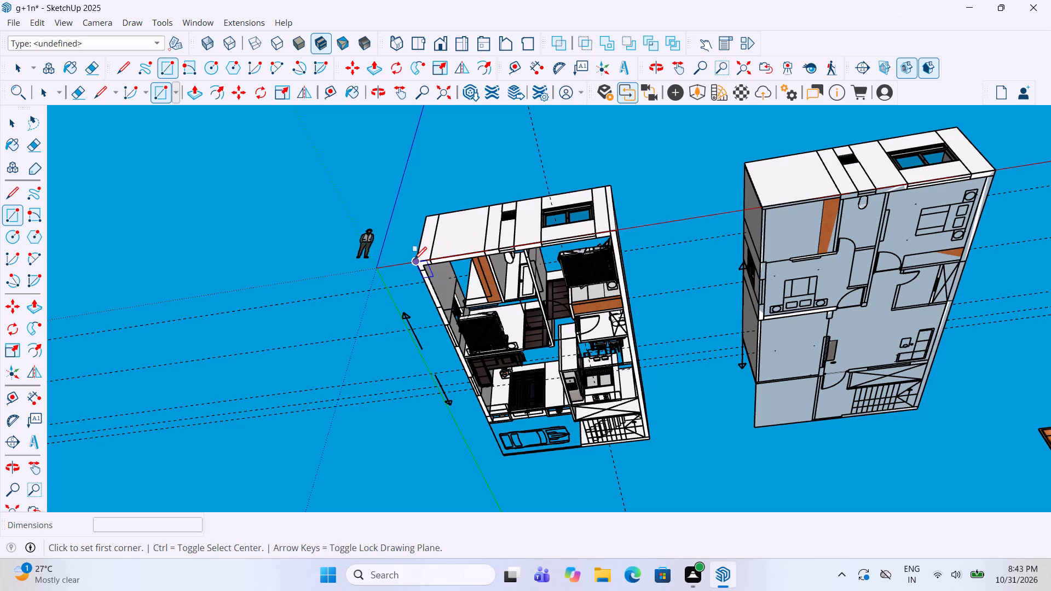
{"action": "scroll", "coordinate": [675, 479], "scroll_direction": "up", "scroll_amount": 5}
{"action": "left_click", "coordinate": [634, 418]}
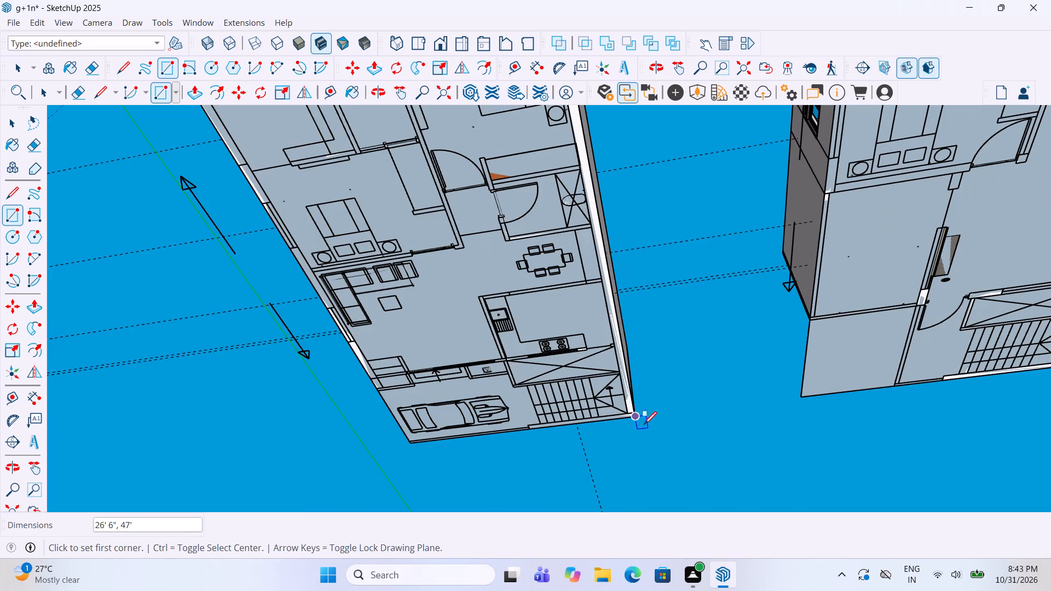
{"action": "key", "text": "space"}
{"action": "left_click", "coordinate": [705, 407]}
{"action": "scroll", "coordinate": [646, 408], "scroll_direction": "down", "scroll_amount": 5}
{"action": "middle_click_drag", "start_coordinate": [274, 318], "coordinate": [700, 552]}
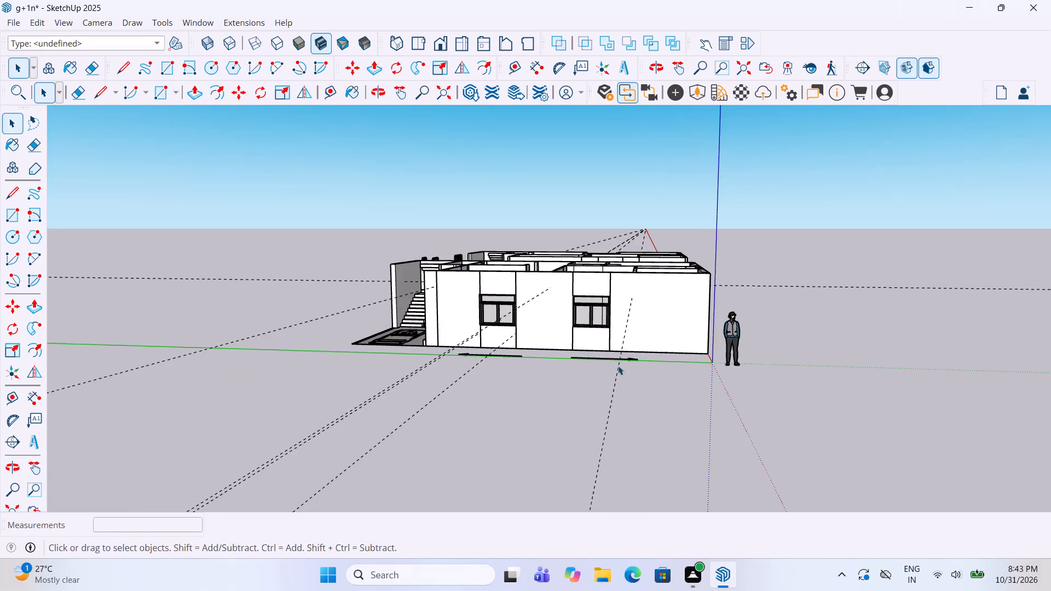
Look over both furnished house models from above and from several sides.
{"action": "middle_click_drag", "start_coordinate": [575, 263], "coordinate": [823, 514]}
{"action": "scroll", "coordinate": [744, 268], "scroll_direction": "down", "scroll_amount": 4}
{"action": "middle_click_drag", "start_coordinate": [275, 338], "coordinate": [515, 367]}
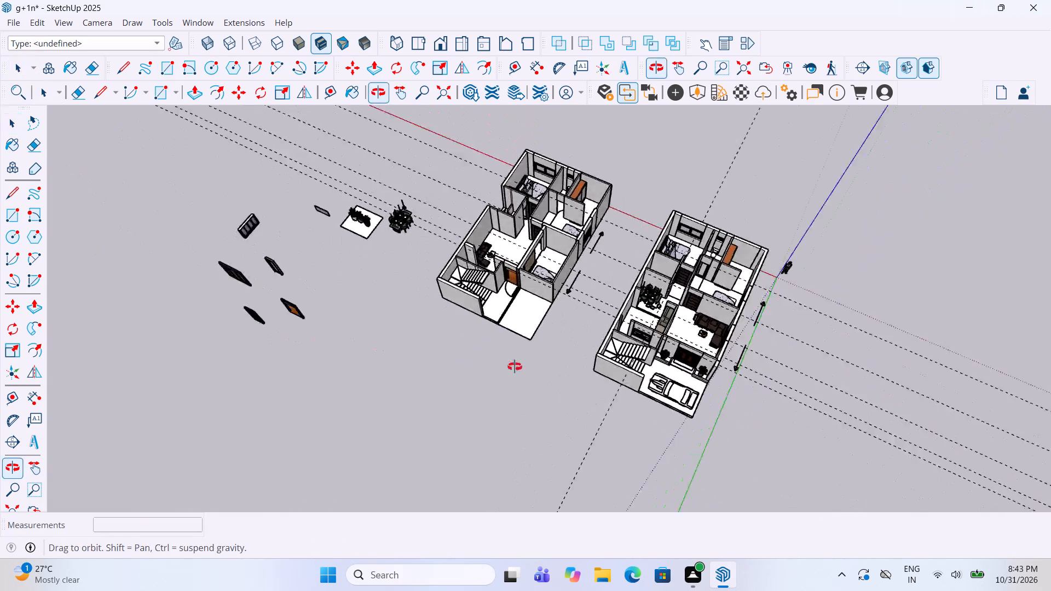
{"action": "middle_click_drag", "start_coordinate": [515, 367], "coordinate": [561, 373]}
{"action": "scroll", "coordinate": [527, 271], "scroll_direction": "up", "scroll_amount": 5}
{"action": "scroll", "coordinate": [474, 366], "scroll_direction": "up", "scroll_amount": 4}
{"action": "middle_click_drag", "start_coordinate": [449, 242], "coordinate": [608, 386]}
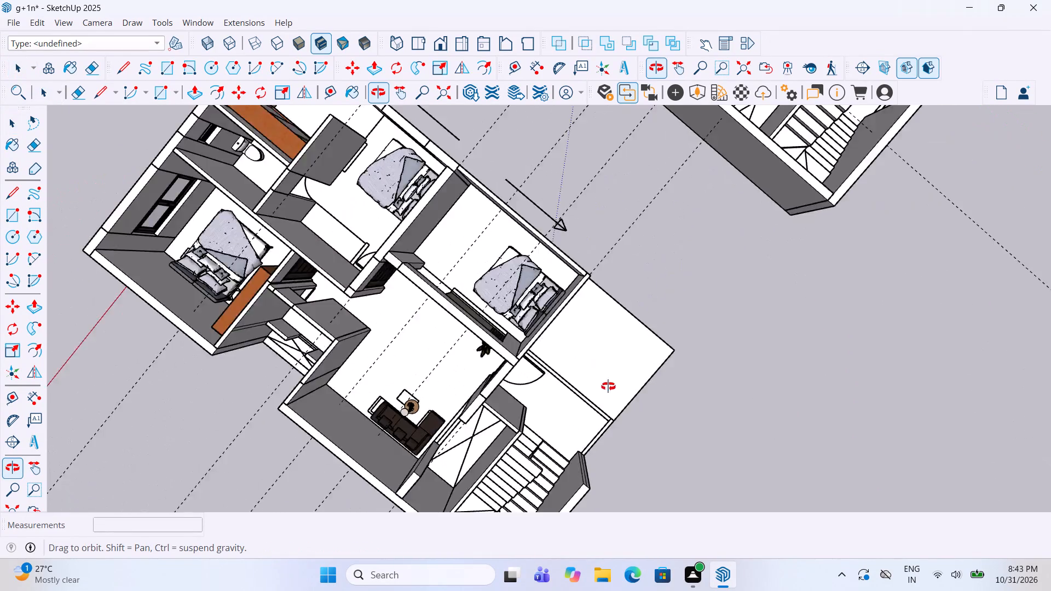
{"action": "middle_click_drag", "start_coordinate": [608, 386], "coordinate": [720, 368]}
{"action": "scroll", "coordinate": [599, 332], "scroll_direction": "down", "scroll_amount": 6}
{"action": "middle_click_drag", "start_coordinate": [504, 375], "coordinate": [760, 221]}
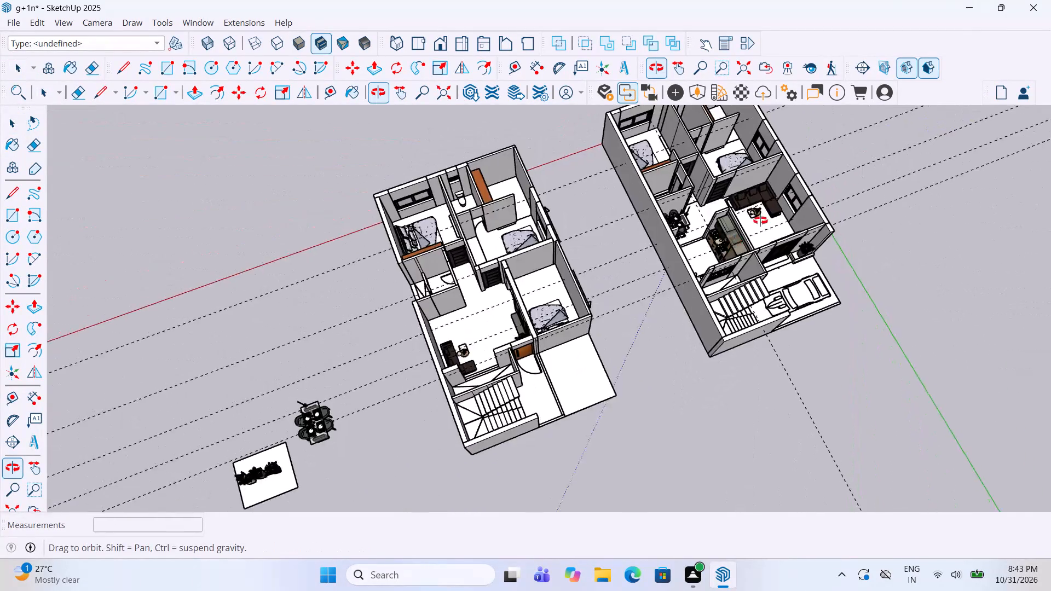
{"action": "middle_click_drag", "start_coordinate": [760, 221], "coordinate": [803, 177]}
{"action": "middle_click_drag", "start_coordinate": [203, 433], "coordinate": [639, 456]}
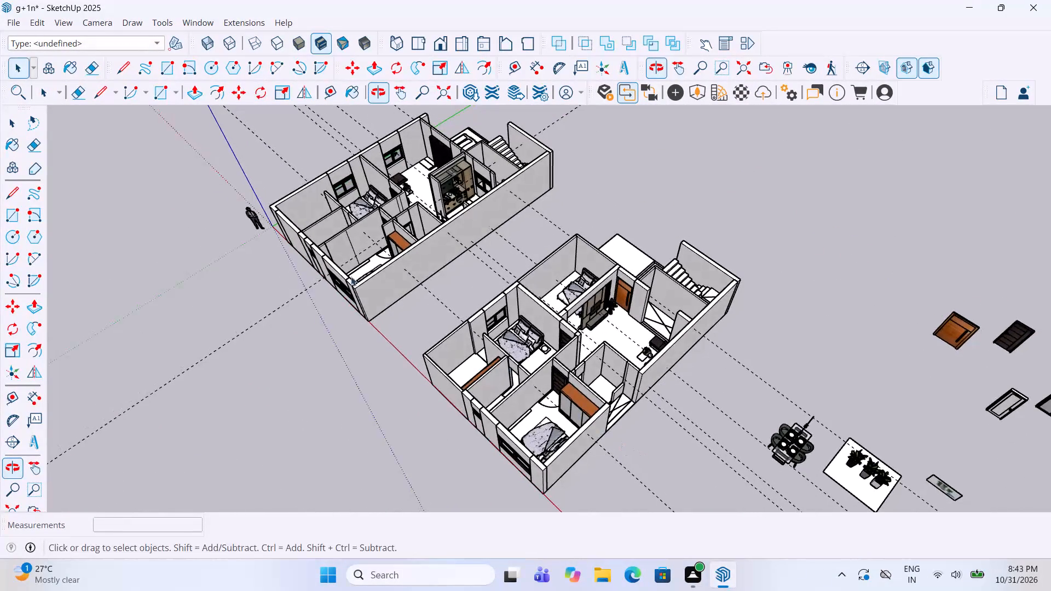
Import the Sofa_260401 model from Downloads and place it outside the long bedroom-side wall of the house.
{"action": "left_click", "coordinate": [17, 27]}
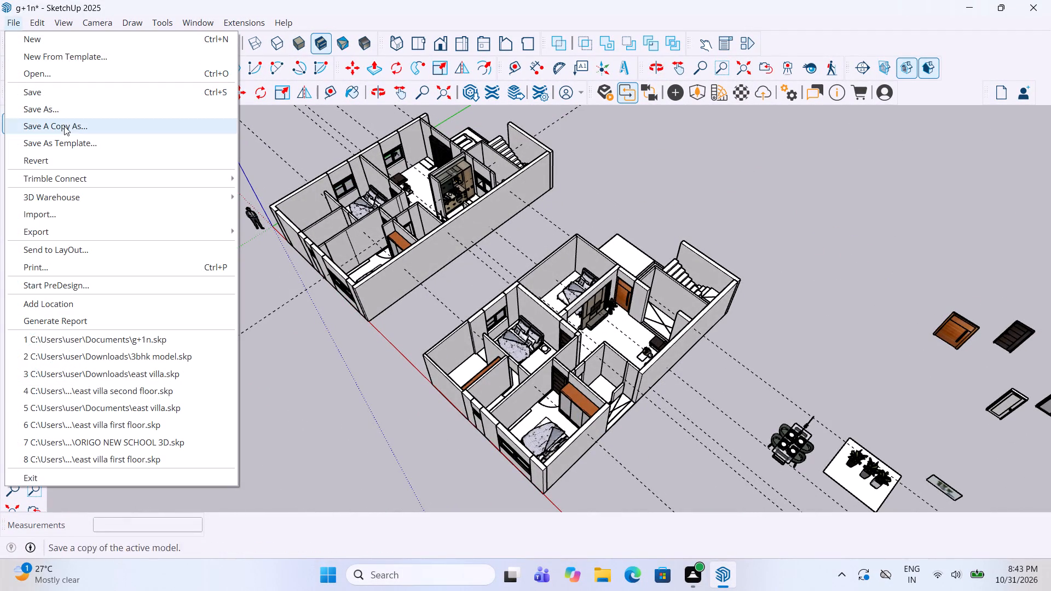
{"action": "left_click", "coordinate": [79, 219]}
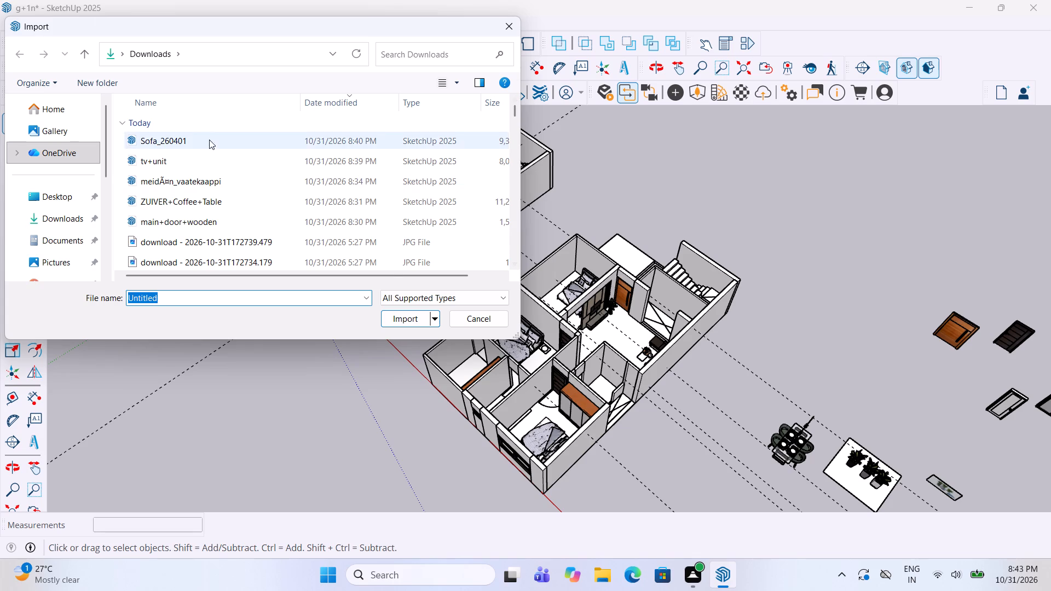
{"action": "left_click", "coordinate": [205, 137]}
{"action": "left_click", "coordinate": [419, 318]}
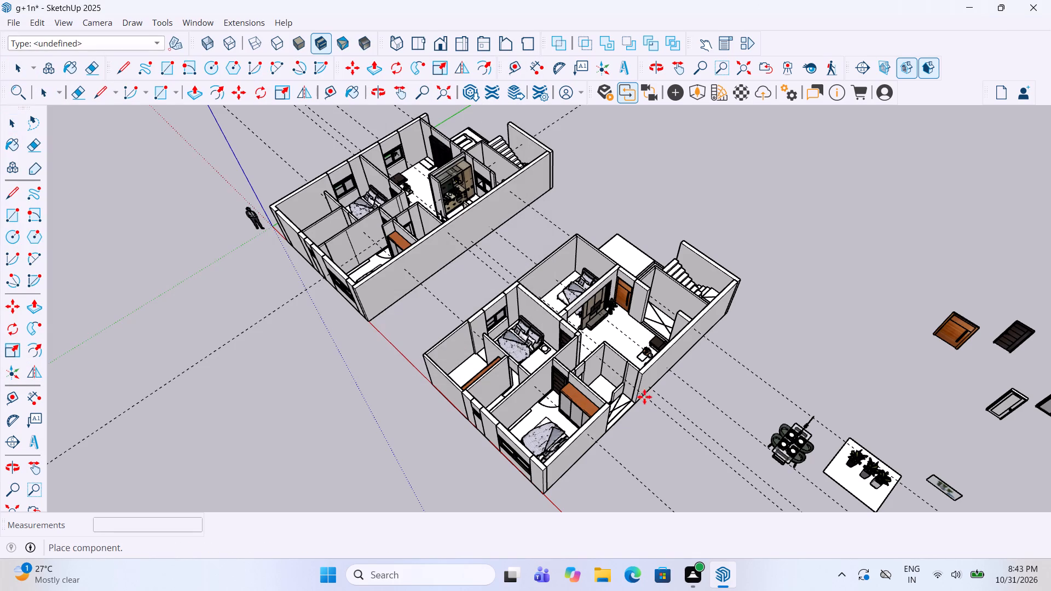
{"action": "scroll", "coordinate": [642, 402], "scroll_direction": "up", "scroll_amount": 10}
{"action": "middle_click_drag", "start_coordinate": [617, 291], "coordinate": [622, 340]}
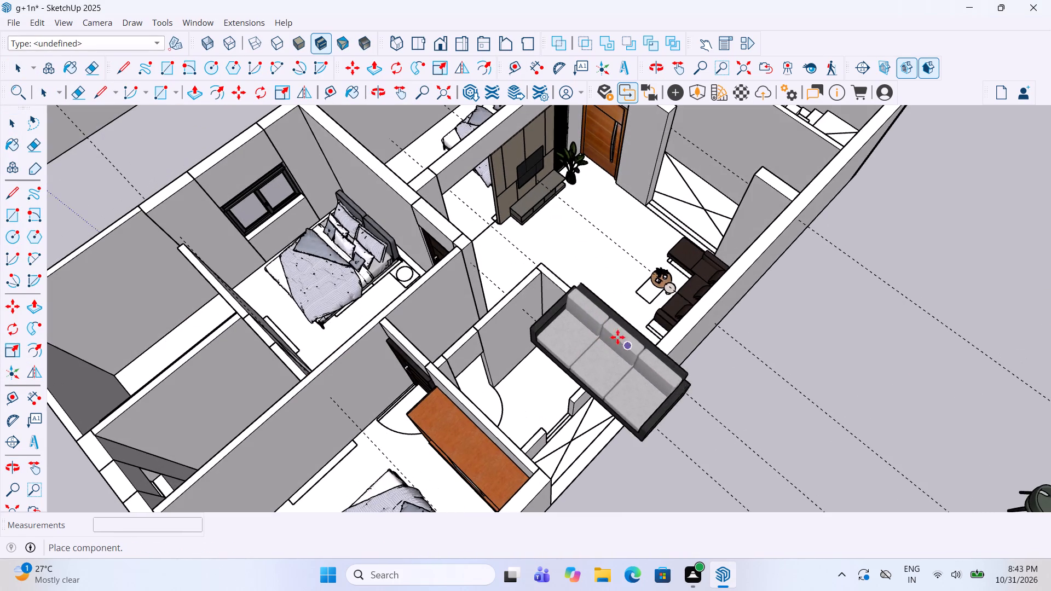
{"action": "scroll", "coordinate": [605, 333], "scroll_direction": "down", "scroll_amount": 5}
{"action": "middle_click_drag", "start_coordinate": [465, 223], "coordinate": [717, 276]}
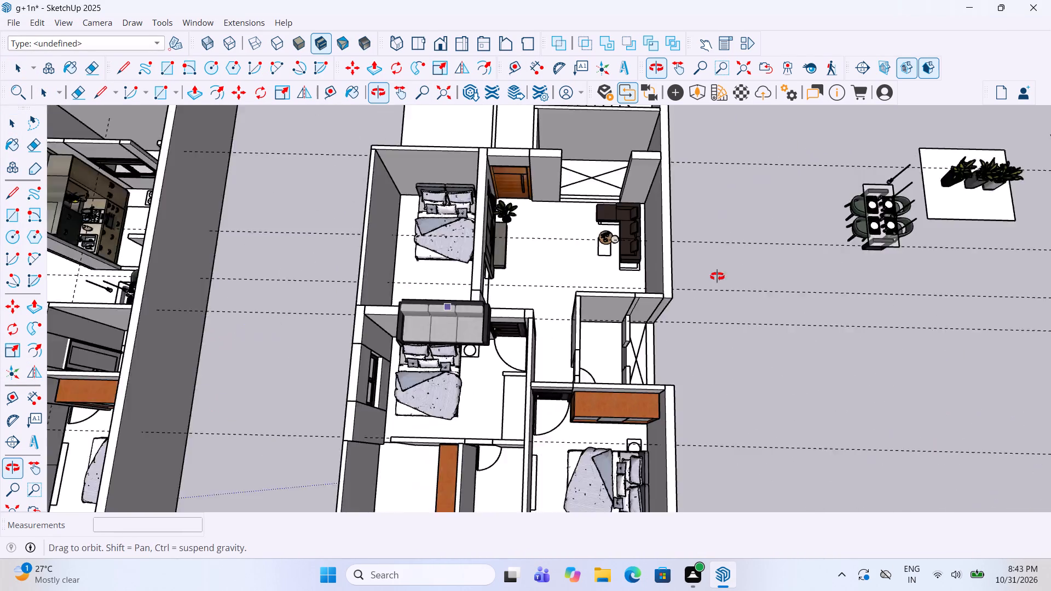
{"action": "middle_click_drag", "start_coordinate": [717, 276], "coordinate": [946, 239]}
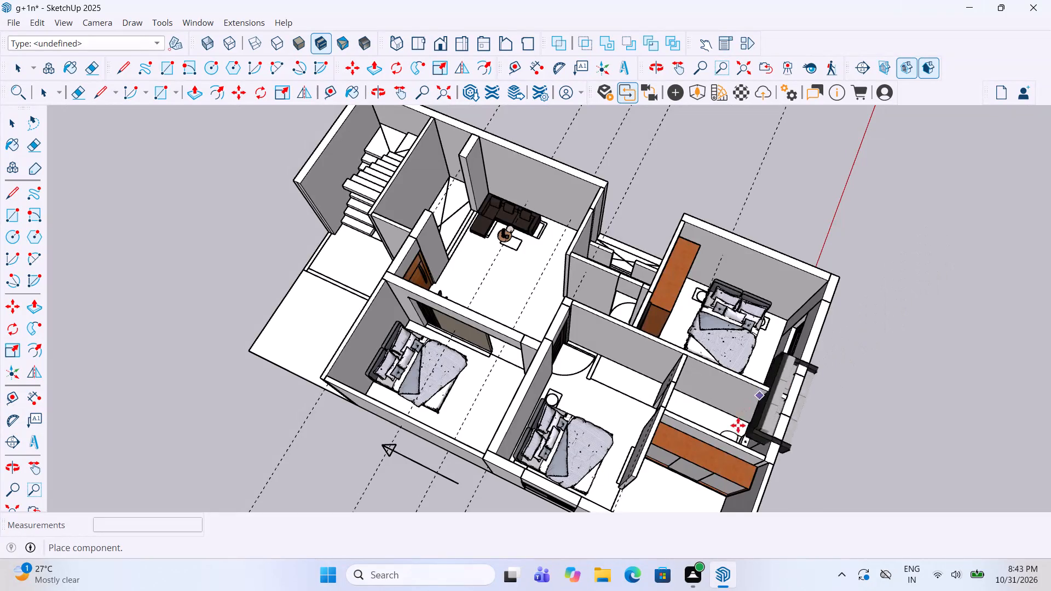
{"action": "scroll", "coordinate": [623, 470], "scroll_direction": "up", "scroll_amount": 5}
{"action": "scroll", "coordinate": [611, 377], "scroll_direction": "down", "scroll_amount": 10}
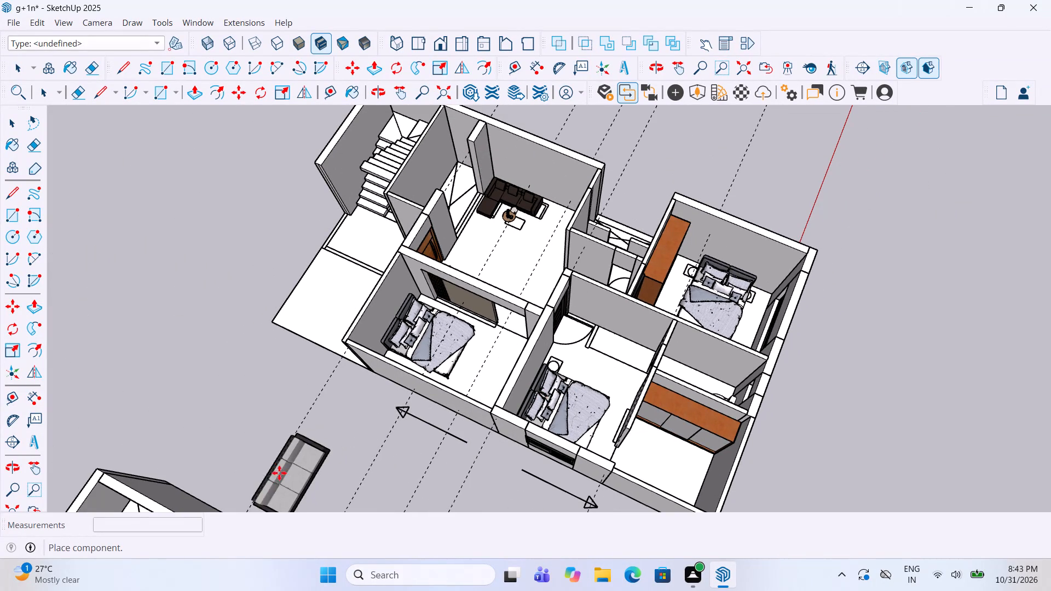
{"action": "left_click", "coordinate": [286, 442]}
{"action": "left_click", "coordinate": [596, 234]}
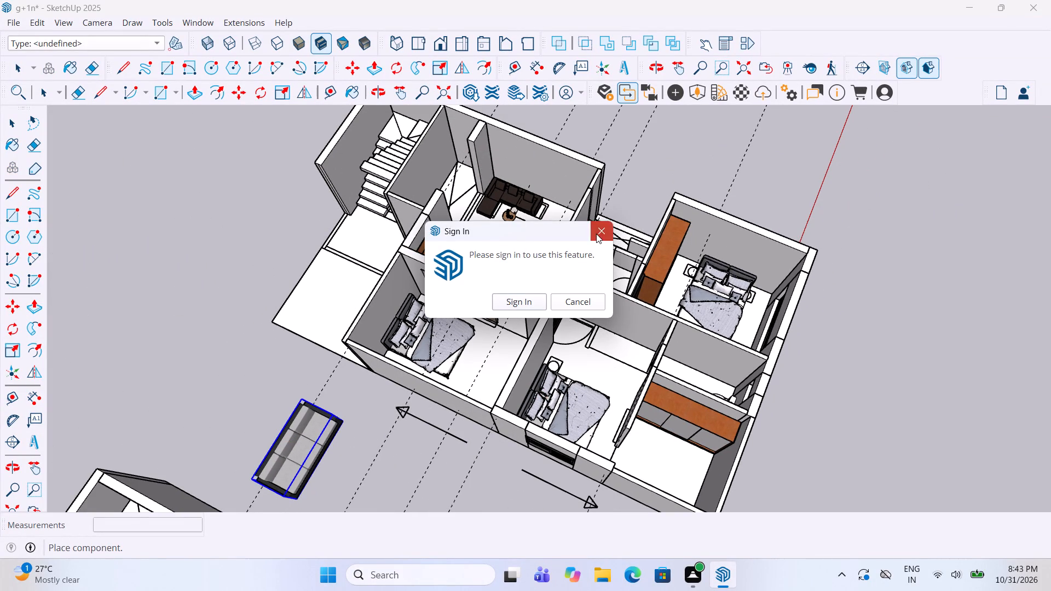
Rotate the imported sofa a quarter turn so it runs parallel to the long outer wall.
{"action": "left_click", "coordinate": [10, 327]}
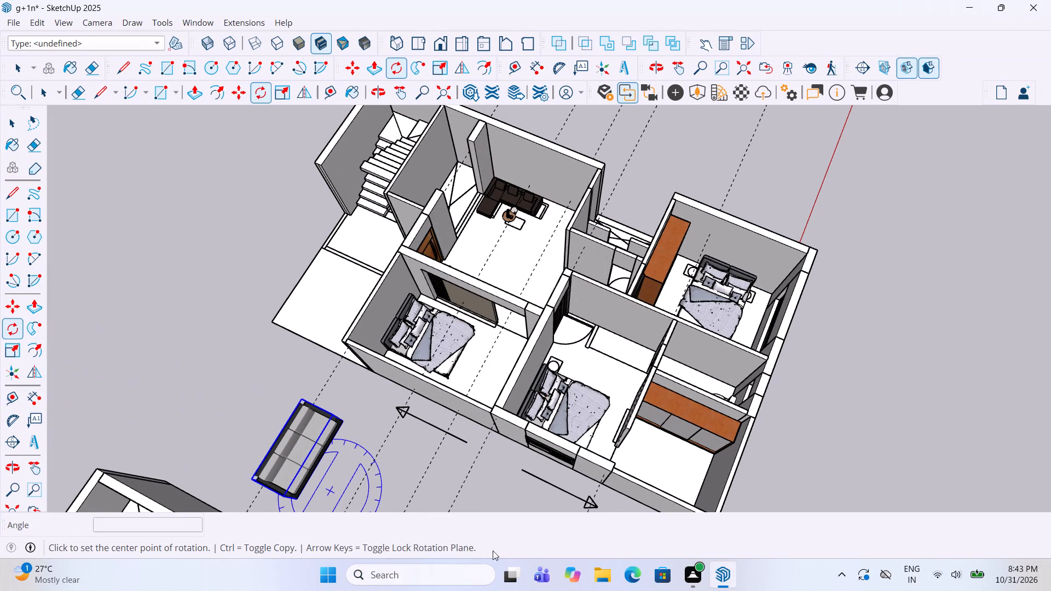
{"action": "left_click", "coordinate": [349, 452]}
{"action": "left_click", "coordinate": [377, 469]}
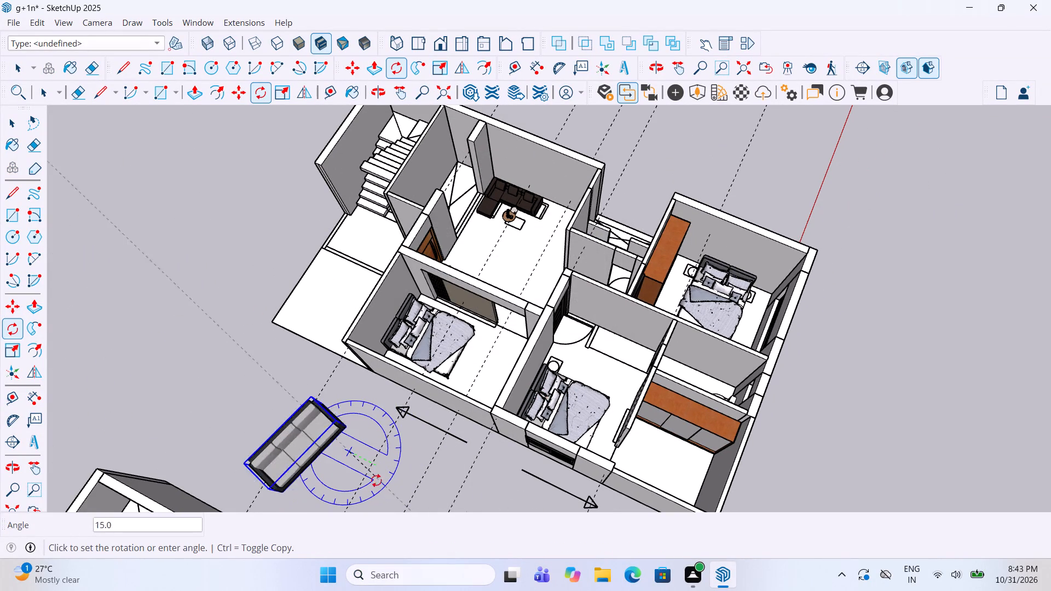
{"action": "left_click", "coordinate": [321, 493]}
Move the sofa by its front corner from outside the house into the middle bedroom, beside the partition to the wardrobe area.
{"action": "scroll", "coordinate": [346, 478], "scroll_direction": "up", "scroll_amount": 3}
{"action": "key", "text": "m"}
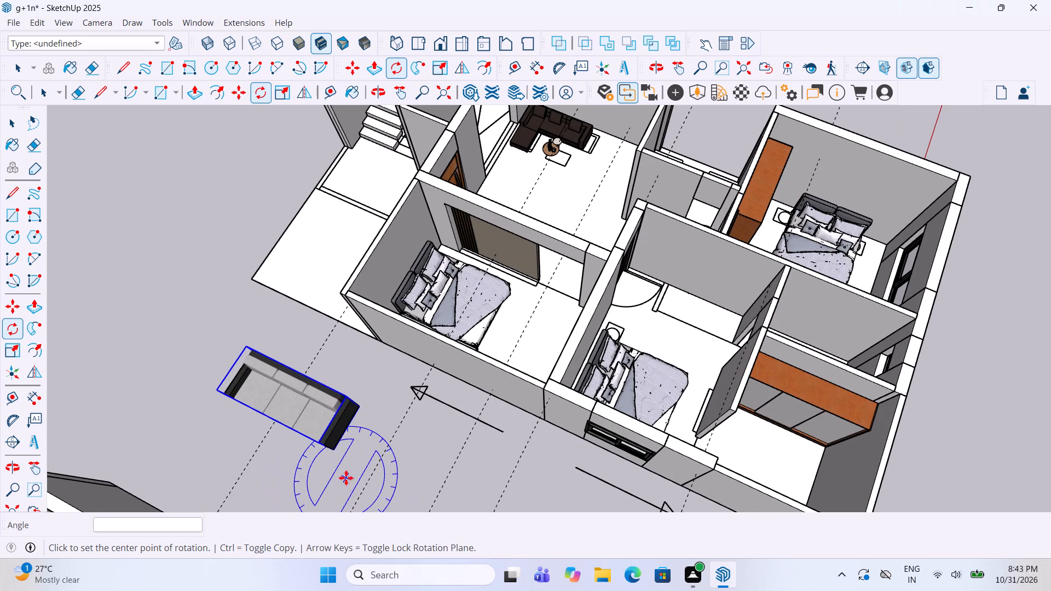
{"action": "left_click", "coordinate": [336, 452]}
{"action": "scroll", "coordinate": [891, 300], "scroll_direction": "up", "scroll_amount": 6}
{"action": "scroll", "coordinate": [707, 351], "scroll_direction": "up", "scroll_amount": 4}
{"action": "scroll", "coordinate": [593, 361], "scroll_direction": "up", "scroll_amount": 4}
{"action": "left_click", "coordinate": [631, 370]}
Reposition the sofa onto the bedroom floor, with its front corner at the foot of the partition and its back towards the inner wall.
{"action": "middle_click_drag", "start_coordinate": [645, 375], "coordinate": [744, 294]}
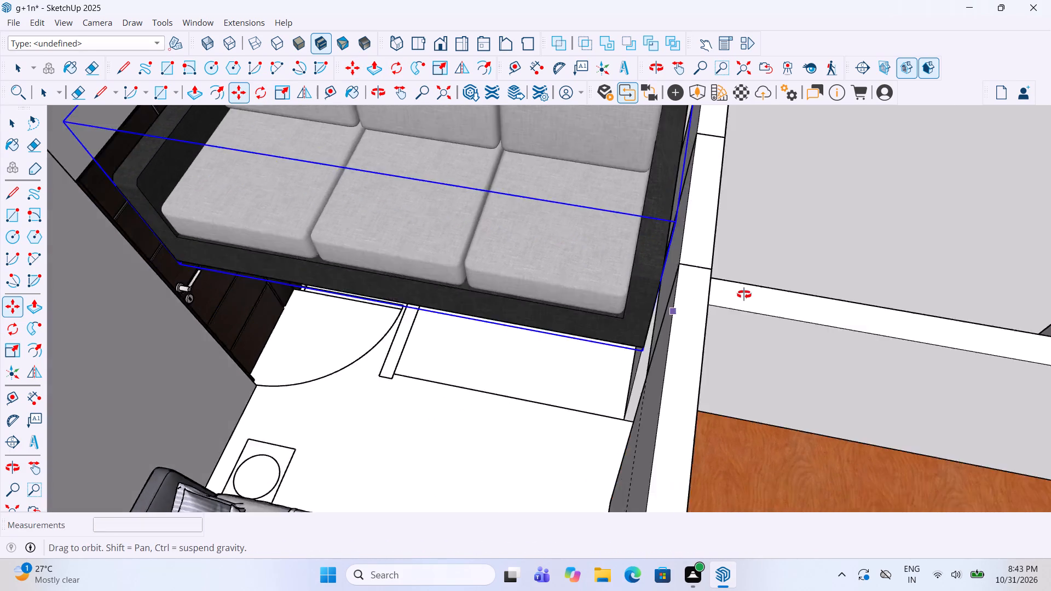
{"action": "middle_click_drag", "start_coordinate": [744, 294], "coordinate": [759, 275]}
{"action": "left_click", "coordinate": [642, 335]}
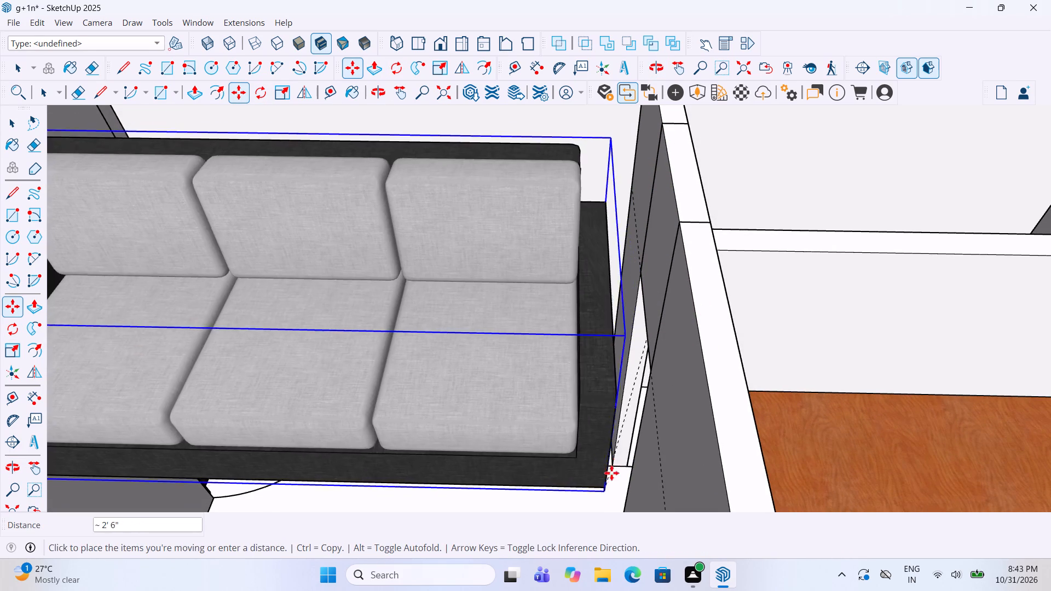
{"action": "left_click", "coordinate": [617, 333]}
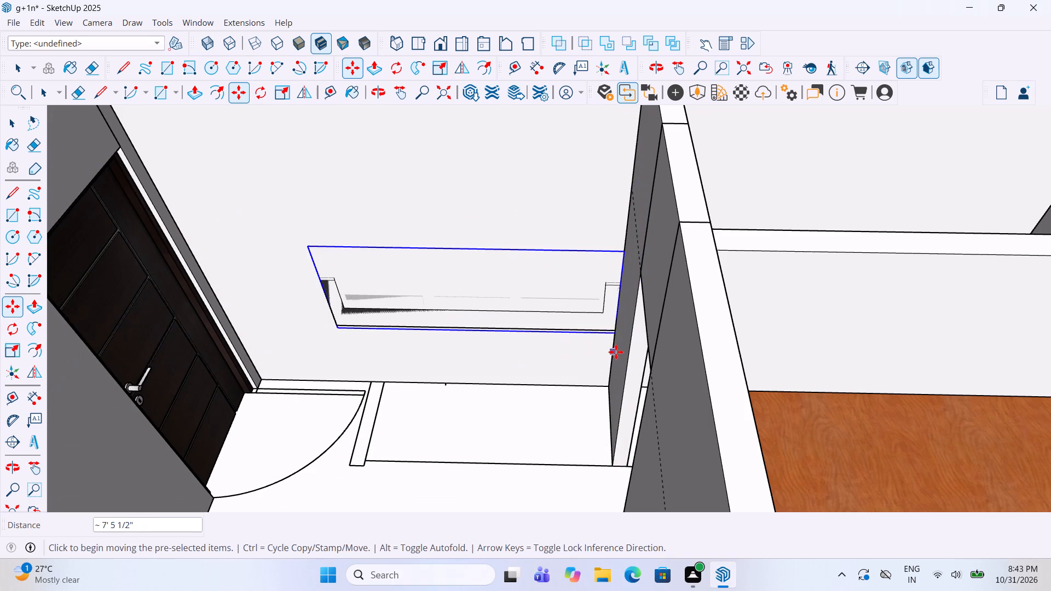
{"action": "left_click", "coordinate": [619, 338]}
{"action": "left_click", "coordinate": [612, 464]}
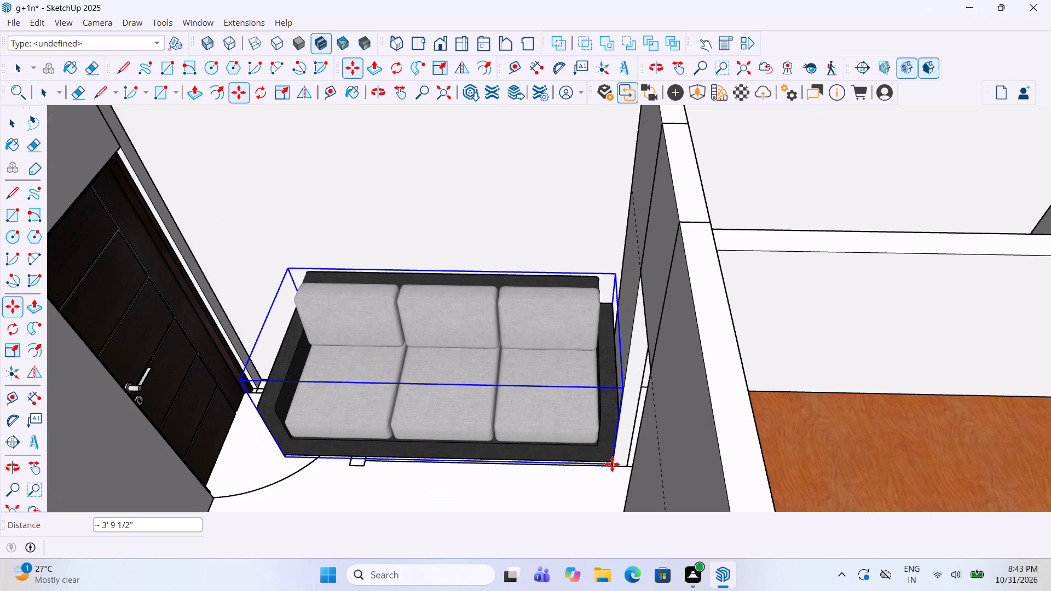
{"action": "middle_click_drag", "start_coordinate": [612, 474], "coordinate": [626, 401]}
{"action": "left_click", "coordinate": [626, 401]}
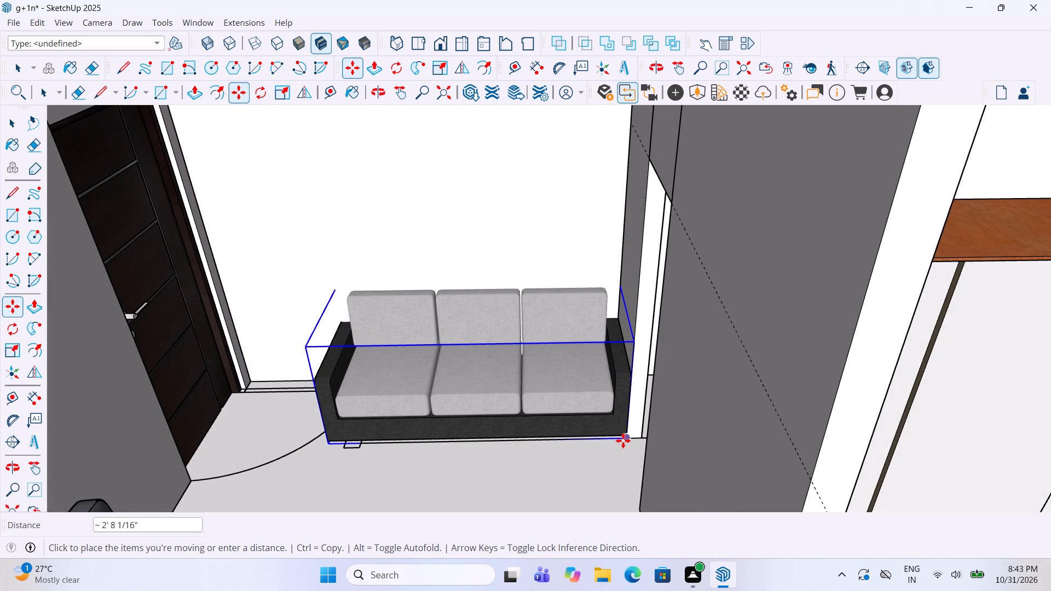
{"action": "left_click", "coordinate": [623, 441]}
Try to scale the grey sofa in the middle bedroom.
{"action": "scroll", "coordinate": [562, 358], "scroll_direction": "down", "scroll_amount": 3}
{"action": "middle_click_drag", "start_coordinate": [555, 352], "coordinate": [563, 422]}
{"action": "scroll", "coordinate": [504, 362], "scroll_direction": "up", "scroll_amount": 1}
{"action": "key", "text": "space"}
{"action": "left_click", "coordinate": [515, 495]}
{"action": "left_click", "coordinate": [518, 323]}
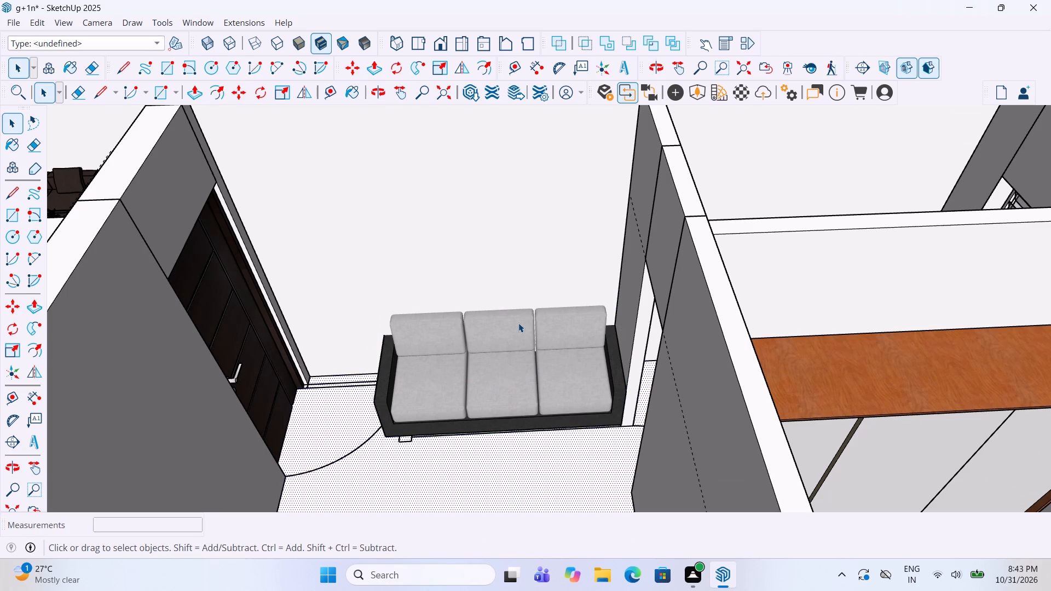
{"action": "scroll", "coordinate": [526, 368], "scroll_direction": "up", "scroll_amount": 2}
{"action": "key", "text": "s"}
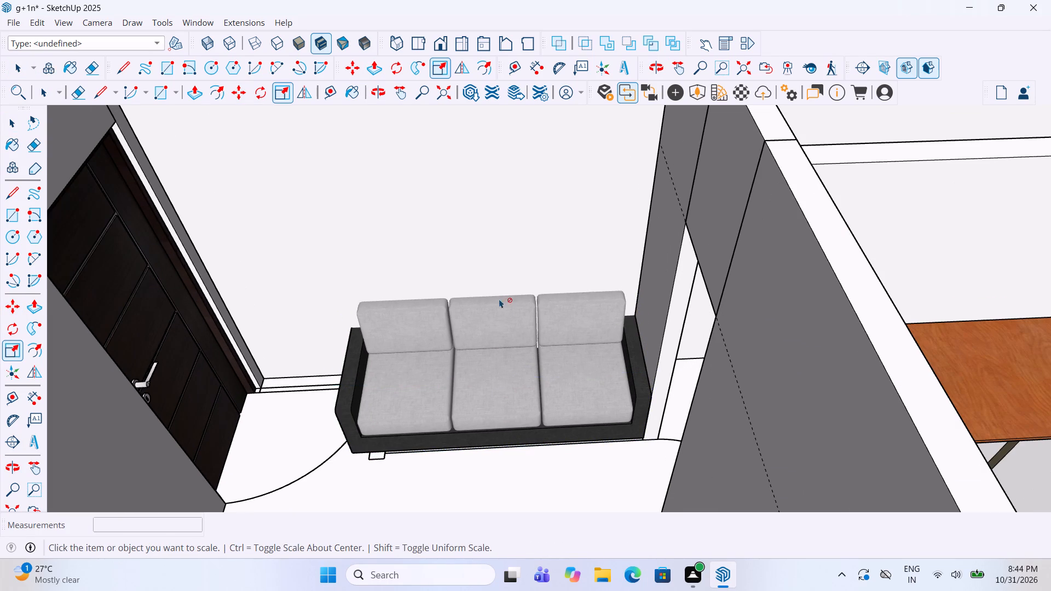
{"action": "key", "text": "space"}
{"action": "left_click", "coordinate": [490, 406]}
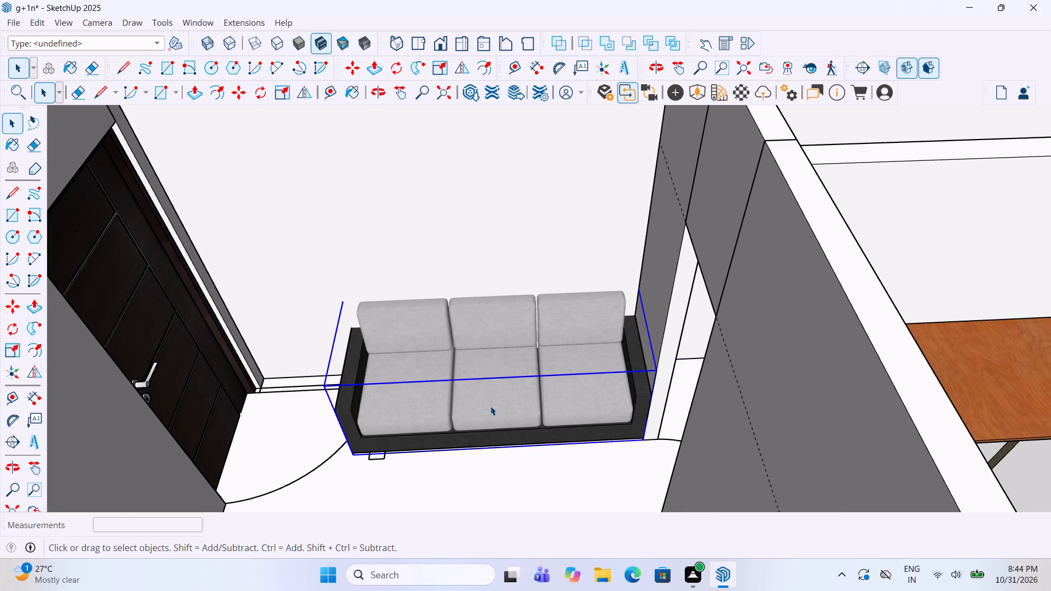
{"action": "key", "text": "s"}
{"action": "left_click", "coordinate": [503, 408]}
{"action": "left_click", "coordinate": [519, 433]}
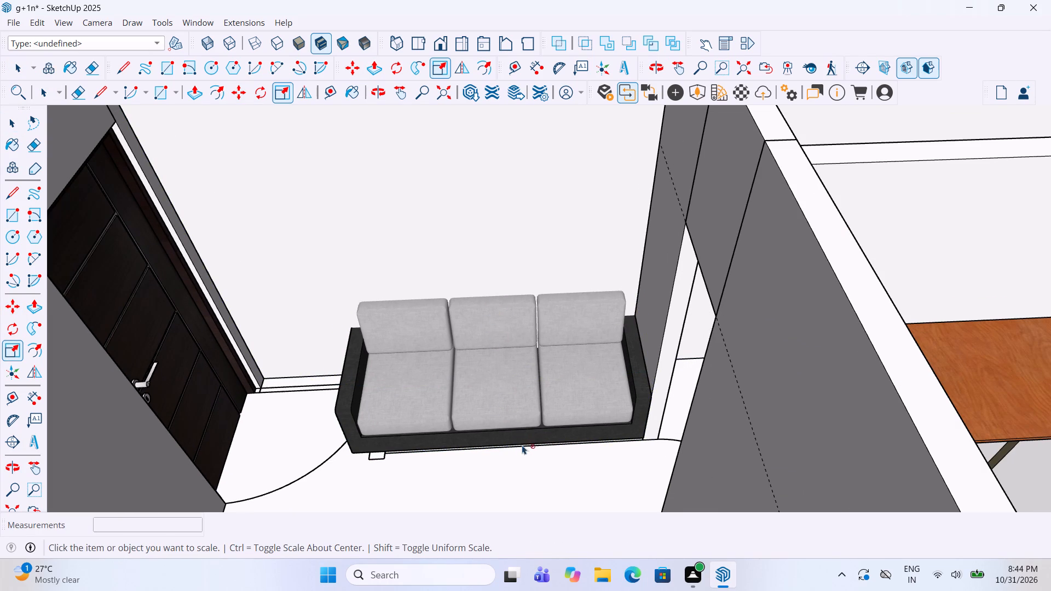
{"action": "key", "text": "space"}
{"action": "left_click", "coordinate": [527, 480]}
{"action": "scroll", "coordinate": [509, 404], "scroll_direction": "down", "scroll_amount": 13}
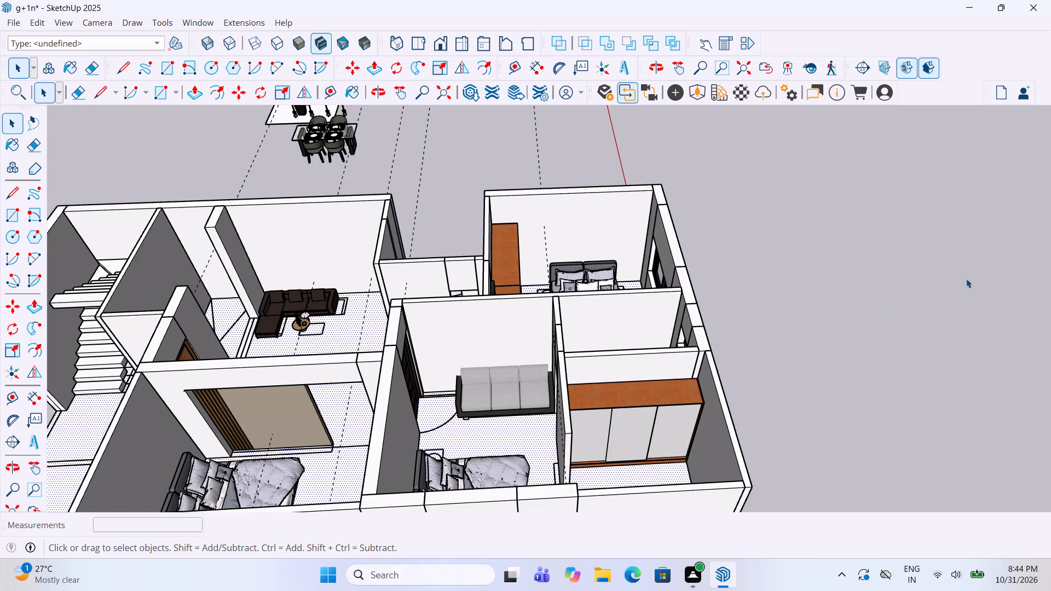
Nudge the grey sofa slightly within the middle bedroom.
{"action": "left_click", "coordinate": [966, 279]}
{"action": "left_click", "coordinate": [528, 392]}
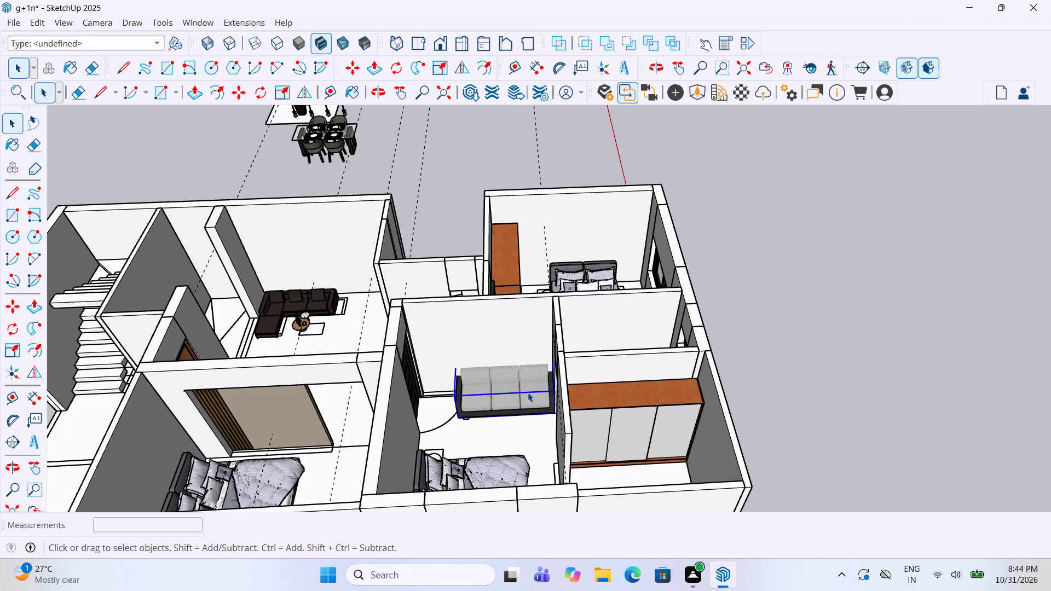
{"action": "scroll", "coordinate": [528, 392], "scroll_direction": "up", "scroll_amount": 4}
{"action": "key", "text": "m"}
{"action": "left_click", "coordinate": [500, 384]}
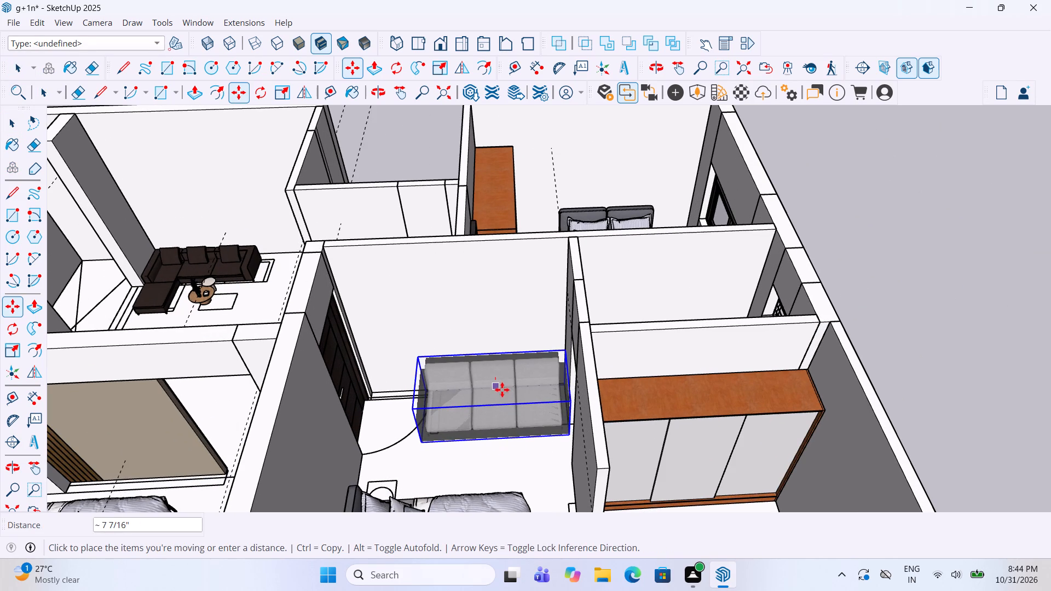
{"action": "left_click", "coordinate": [502, 384]}
{"action": "key", "text": "space"}
{"action": "left_click", "coordinate": [969, 275]}
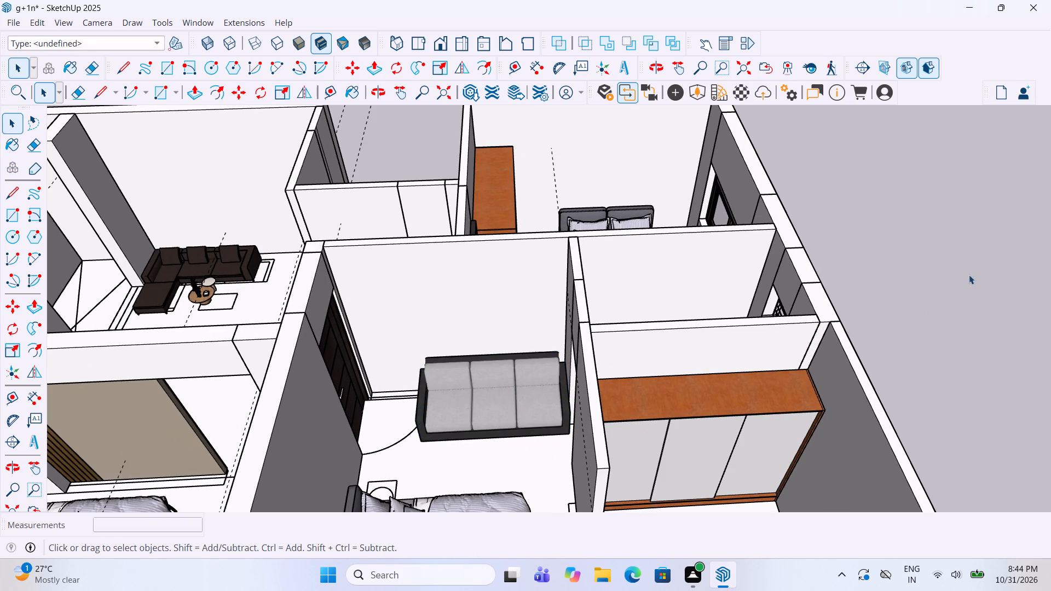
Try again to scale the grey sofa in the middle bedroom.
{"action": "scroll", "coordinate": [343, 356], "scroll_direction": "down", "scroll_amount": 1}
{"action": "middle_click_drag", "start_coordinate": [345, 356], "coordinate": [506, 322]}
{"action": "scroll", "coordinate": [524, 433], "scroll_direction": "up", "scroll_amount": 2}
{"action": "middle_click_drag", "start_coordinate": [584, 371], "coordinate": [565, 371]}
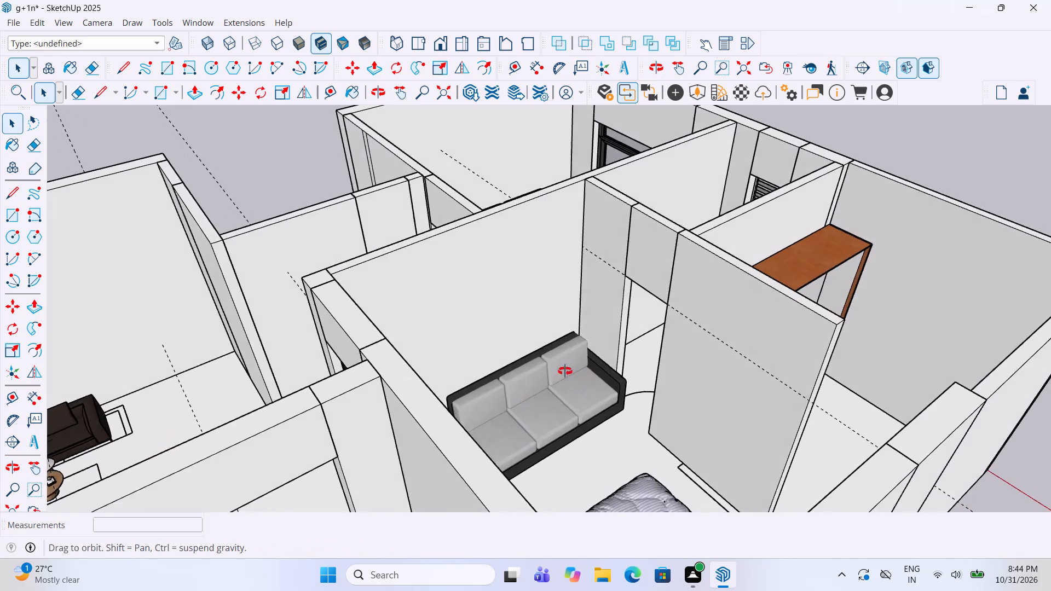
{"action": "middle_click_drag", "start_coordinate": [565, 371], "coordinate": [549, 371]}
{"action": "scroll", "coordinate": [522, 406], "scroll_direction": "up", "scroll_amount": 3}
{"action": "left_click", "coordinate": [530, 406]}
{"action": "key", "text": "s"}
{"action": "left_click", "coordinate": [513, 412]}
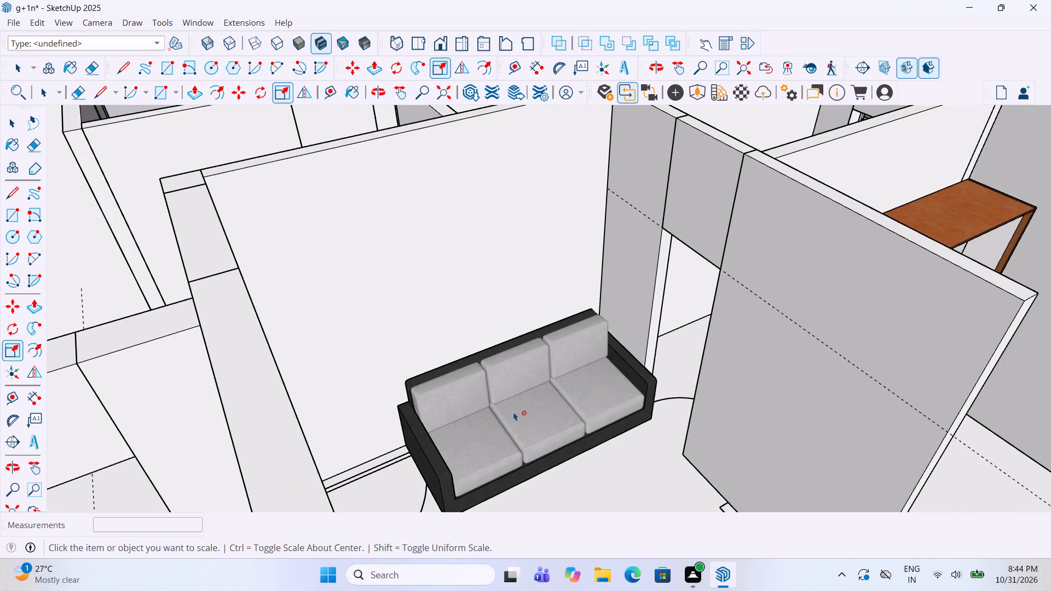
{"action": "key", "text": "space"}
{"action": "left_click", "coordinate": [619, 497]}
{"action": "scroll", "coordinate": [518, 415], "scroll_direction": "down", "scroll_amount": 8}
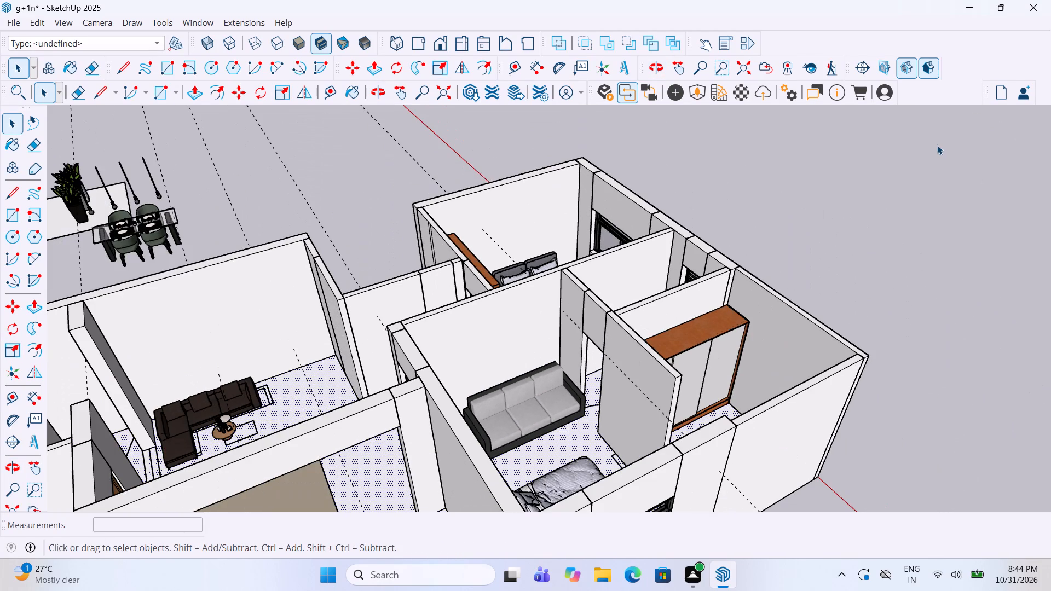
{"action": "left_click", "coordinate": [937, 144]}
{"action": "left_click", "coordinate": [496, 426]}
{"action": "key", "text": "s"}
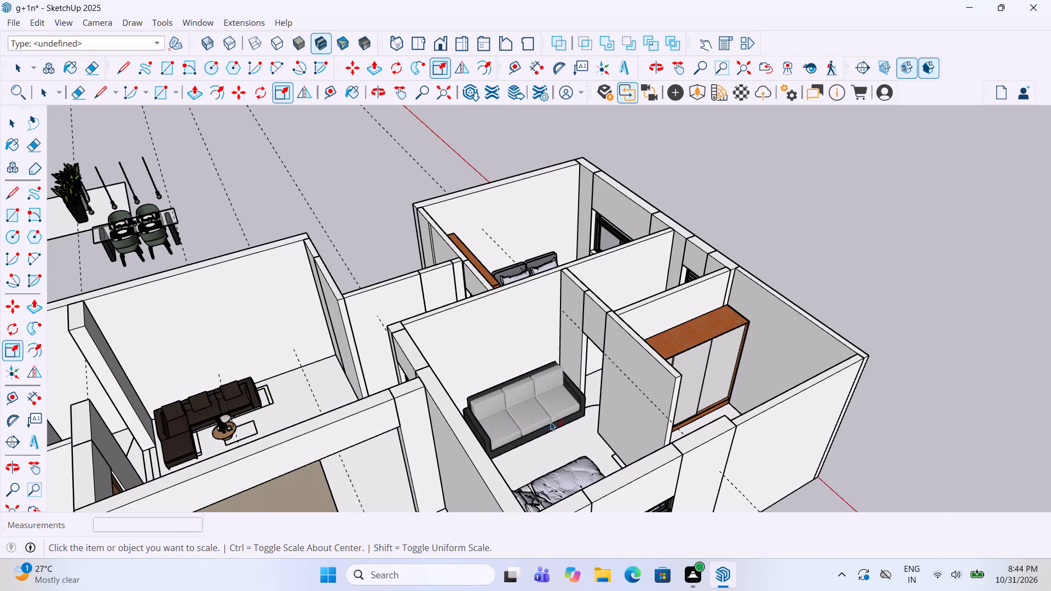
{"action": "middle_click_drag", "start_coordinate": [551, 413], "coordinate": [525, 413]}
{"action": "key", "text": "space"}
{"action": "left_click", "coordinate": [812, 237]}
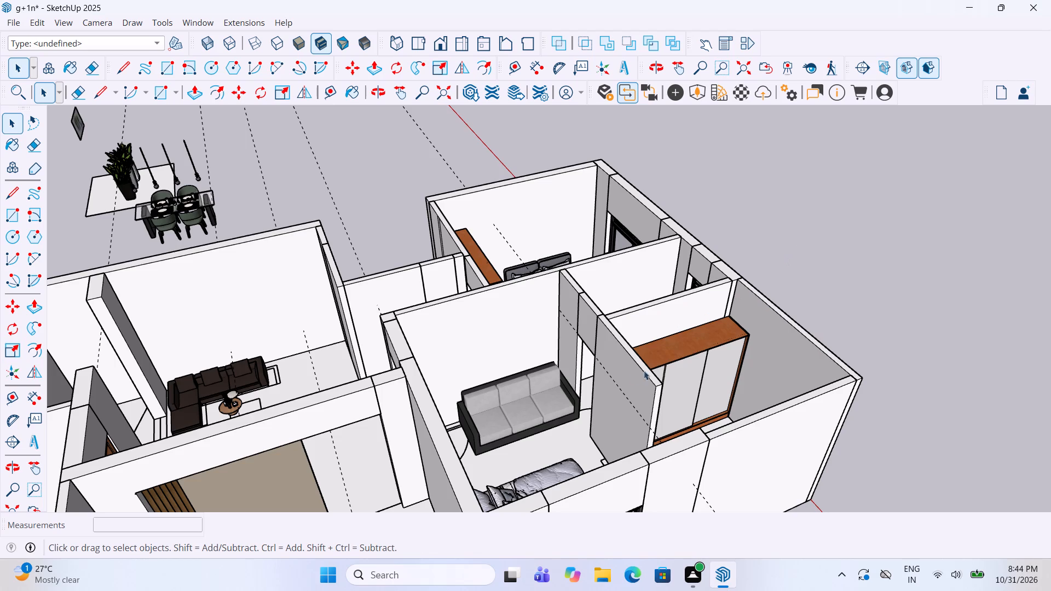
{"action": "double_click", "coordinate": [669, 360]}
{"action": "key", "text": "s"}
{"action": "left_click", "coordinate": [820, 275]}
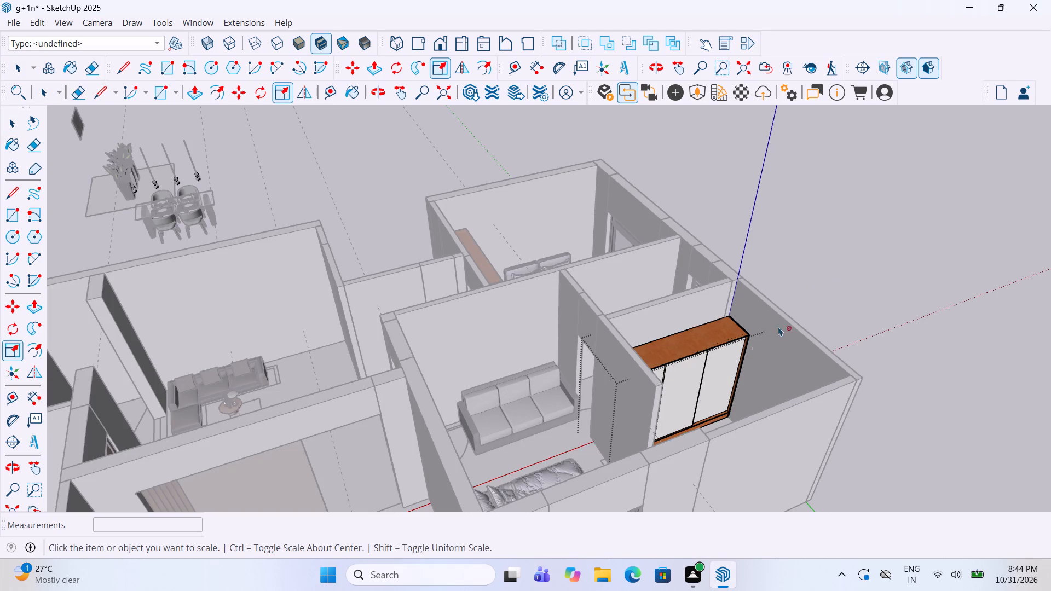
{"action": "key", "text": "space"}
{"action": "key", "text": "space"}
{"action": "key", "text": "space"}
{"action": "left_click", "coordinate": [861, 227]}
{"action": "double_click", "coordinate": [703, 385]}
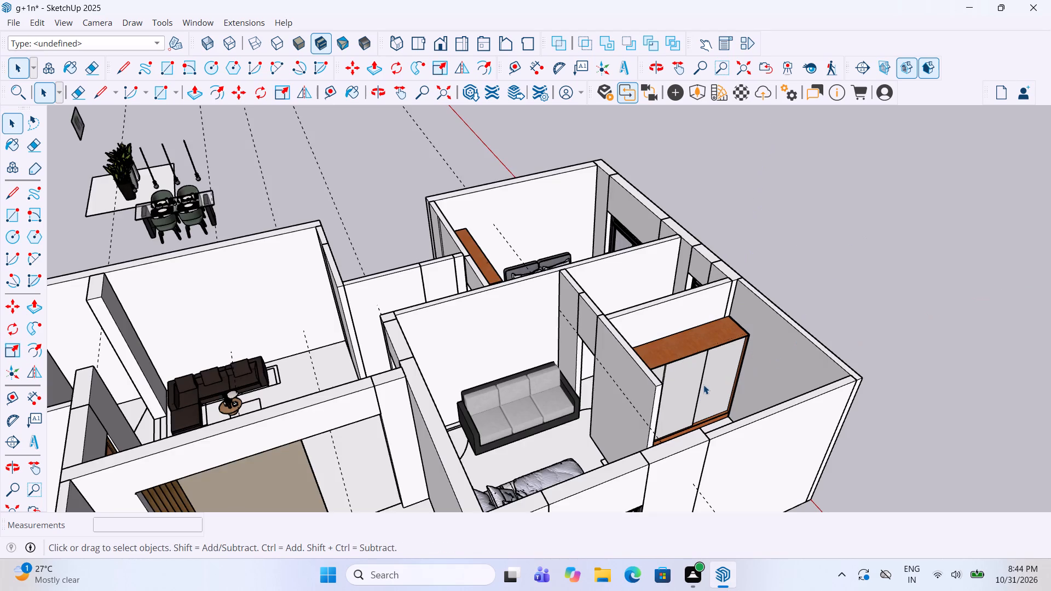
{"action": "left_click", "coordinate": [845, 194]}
Delete two dashed guide lines that run behind the house towards the rear bedroom and sofa room.
{"action": "scroll", "coordinate": [745, 286], "scroll_direction": "down", "scroll_amount": 6}
{"action": "scroll", "coordinate": [596, 285], "scroll_direction": "down", "scroll_amount": 2}
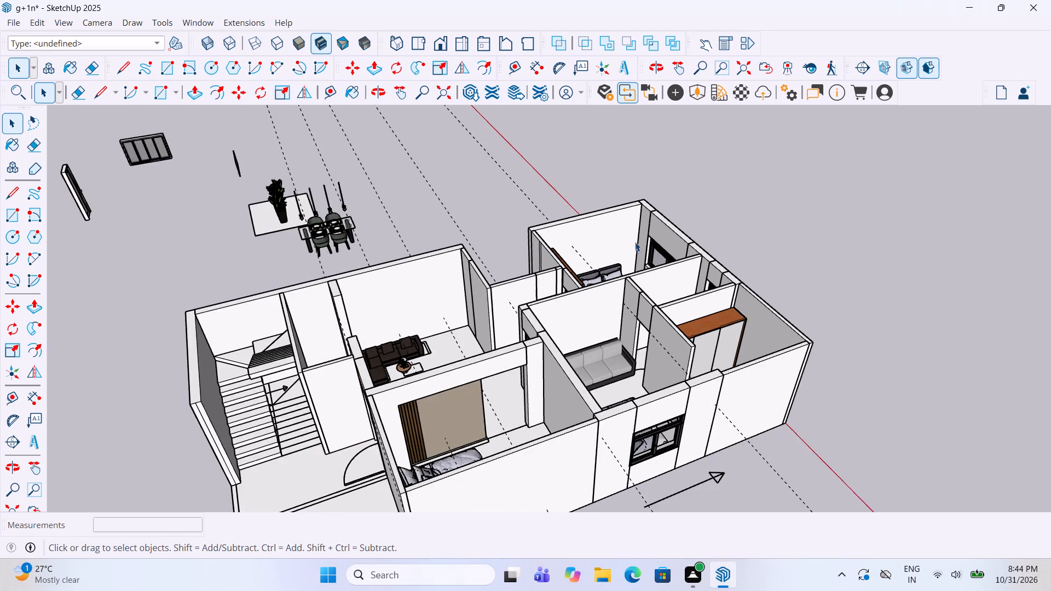
{"action": "right_click", "coordinate": [831, 189]}
{"action": "right_click", "coordinate": [831, 189]}
{"action": "right_click", "coordinate": [831, 189]}
{"action": "right_click", "coordinate": [831, 189]}
{"action": "left_click_drag", "start_coordinate": [467, 225], "coordinate": [423, 177]}
{"action": "key", "text": "Delete"}
{"action": "left_click_drag", "start_coordinate": [518, 215], "coordinate": [517, 215]}
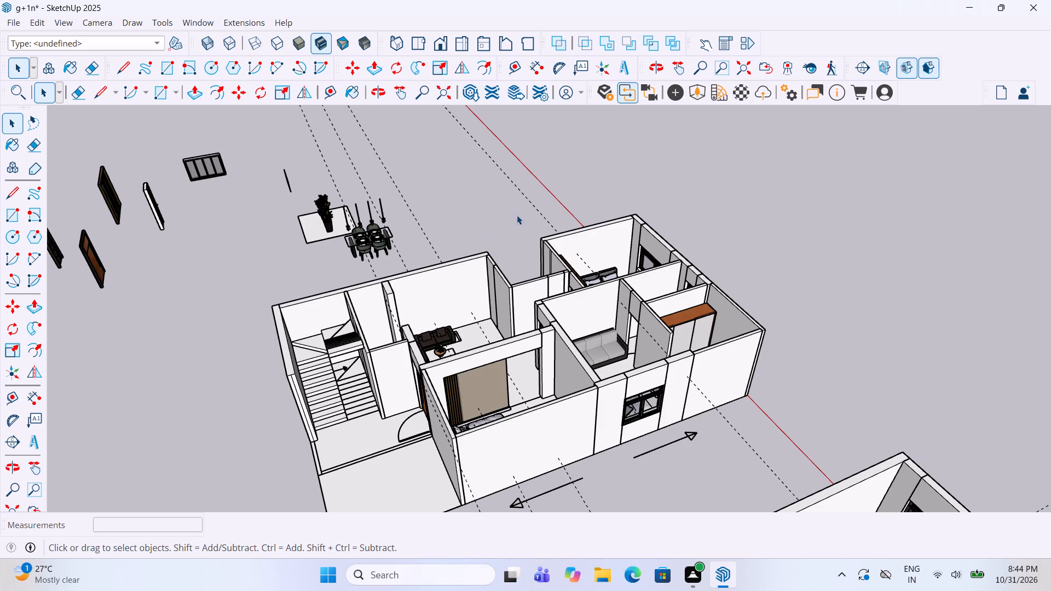
{"action": "left_click_drag", "start_coordinate": [517, 215], "coordinate": [487, 161]}
{"action": "key", "text": "Delete"}
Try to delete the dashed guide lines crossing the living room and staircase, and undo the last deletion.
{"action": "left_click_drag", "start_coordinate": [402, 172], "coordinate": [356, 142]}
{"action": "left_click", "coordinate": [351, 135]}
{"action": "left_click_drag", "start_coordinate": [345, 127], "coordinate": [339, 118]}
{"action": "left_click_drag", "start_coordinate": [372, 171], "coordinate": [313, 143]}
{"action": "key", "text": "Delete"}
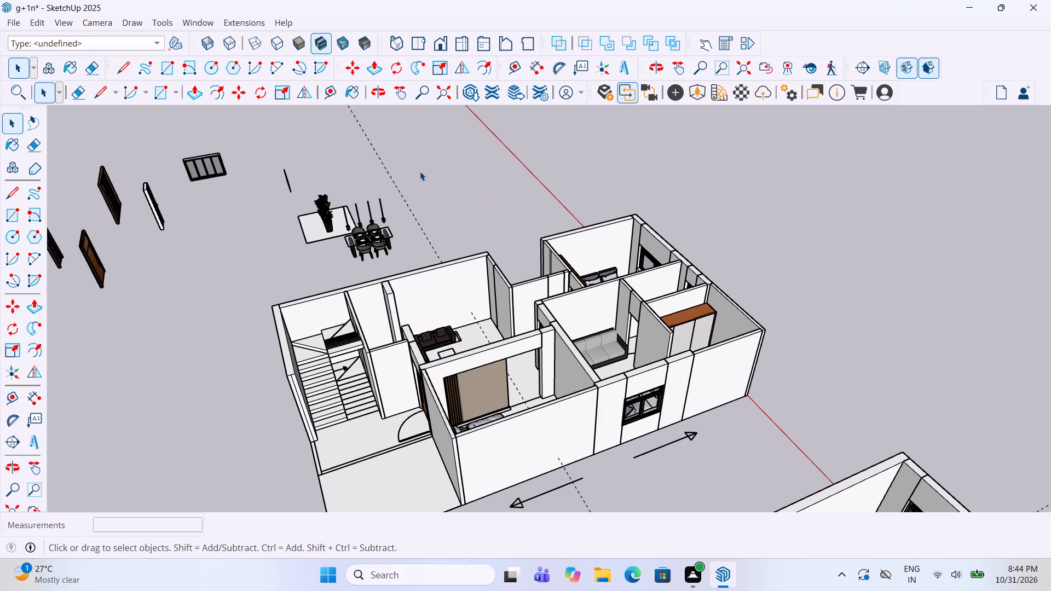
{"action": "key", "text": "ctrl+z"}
Explode the round coffee table component in the living room that carries a guide line.
{"action": "middle_click_drag", "start_coordinate": [409, 219], "coordinate": [430, 309]}
{"action": "scroll", "coordinate": [437, 341], "scroll_direction": "up", "scroll_amount": 6}
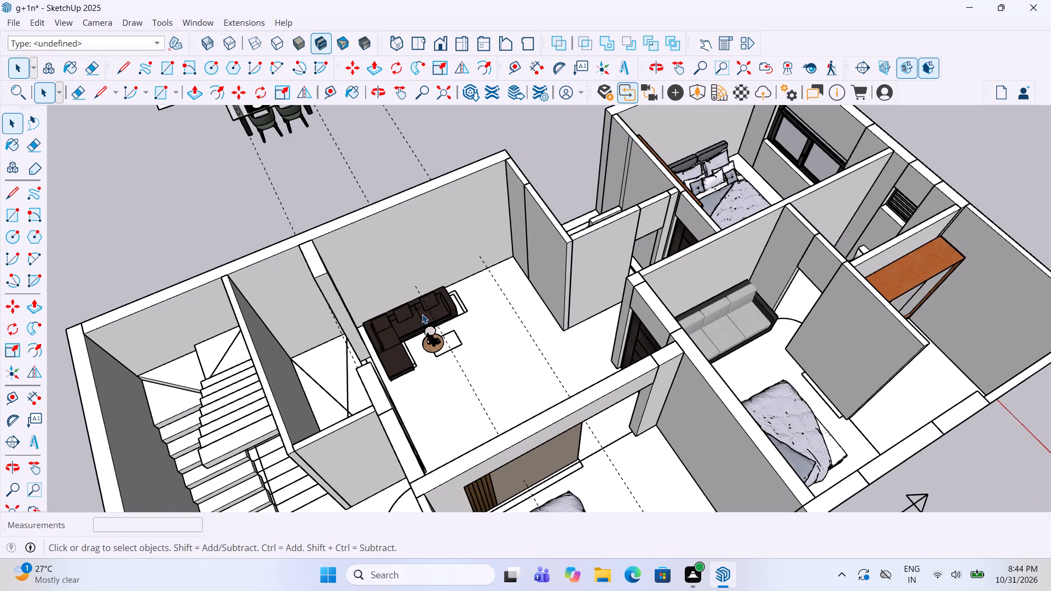
{"action": "left_click", "coordinate": [351, 169]}
{"action": "left_click_drag", "start_coordinate": [360, 178], "coordinate": [335, 172]}
{"action": "right_click", "coordinate": [435, 347]}
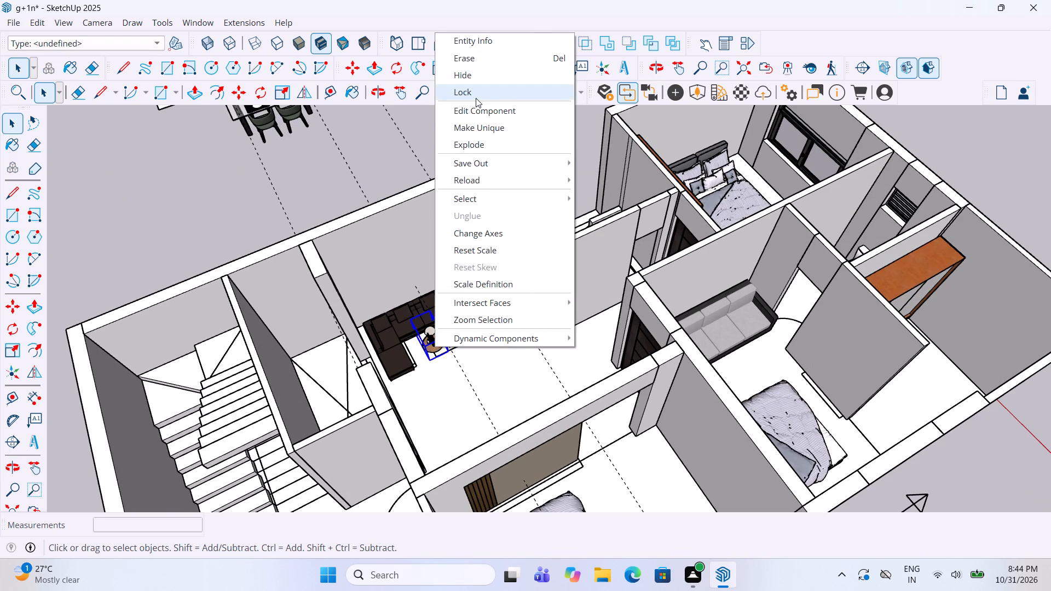
{"action": "left_click", "coordinate": [479, 148]}
Delete the guide line through the coffee table and the one crossing the wall beside the staircase.
{"action": "left_click_drag", "start_coordinate": [368, 184], "coordinate": [333, 161]}
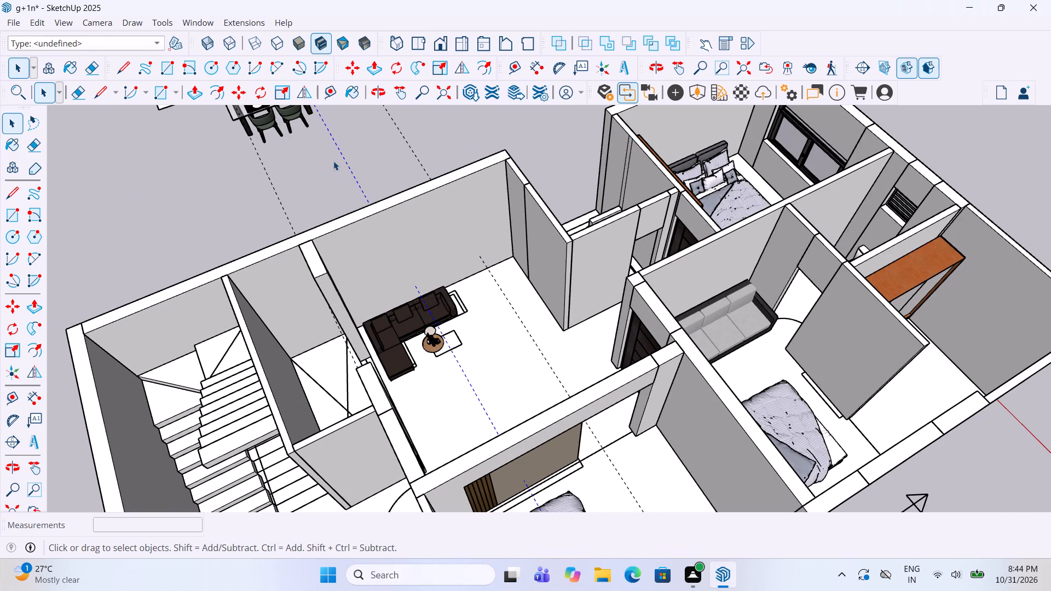
{"action": "key", "text": "Delete"}
{"action": "left_click_drag", "start_coordinate": [434, 149], "coordinate": [395, 136]}
{"action": "left_click_drag", "start_coordinate": [440, 160], "coordinate": [385, 136]}
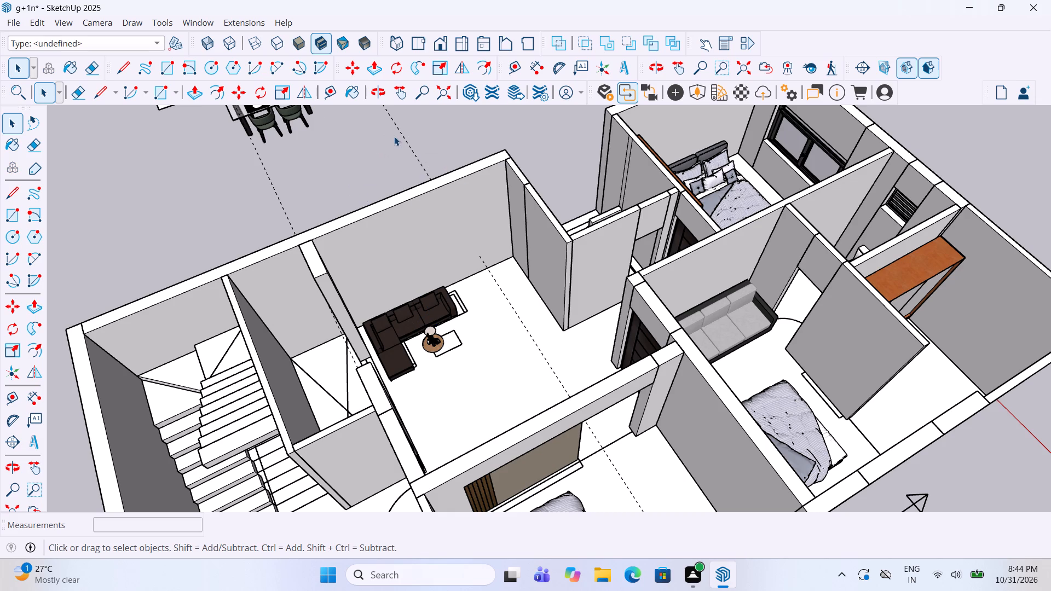
{"action": "left_click", "coordinate": [267, 203]}
{"action": "left_click_drag", "start_coordinate": [293, 210], "coordinate": [237, 163]}
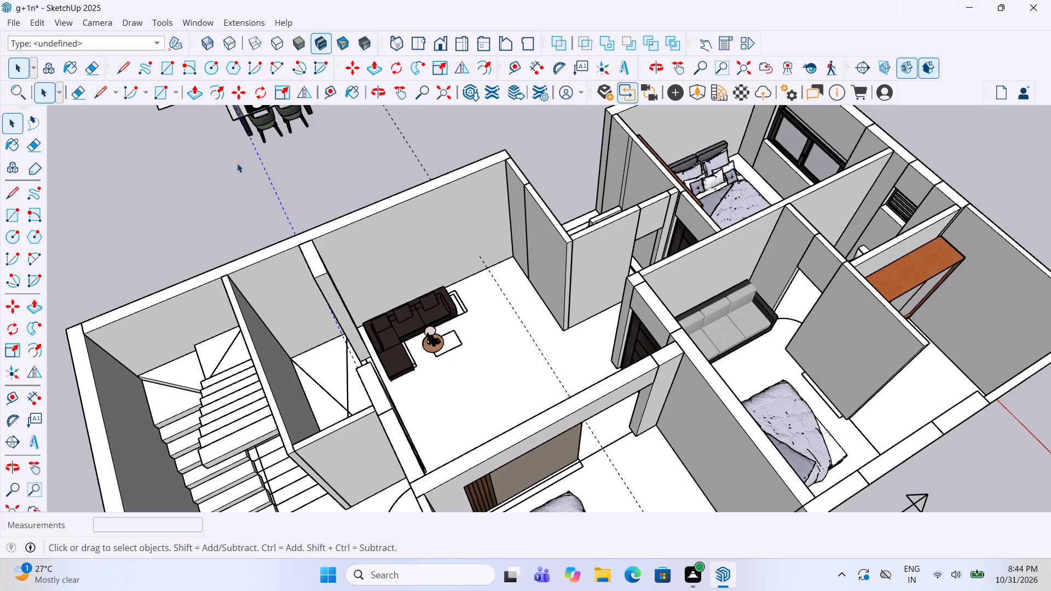
{"action": "scroll", "coordinate": [321, 186], "scroll_direction": "down", "scroll_amount": 4}
{"action": "key", "text": "Delete"}
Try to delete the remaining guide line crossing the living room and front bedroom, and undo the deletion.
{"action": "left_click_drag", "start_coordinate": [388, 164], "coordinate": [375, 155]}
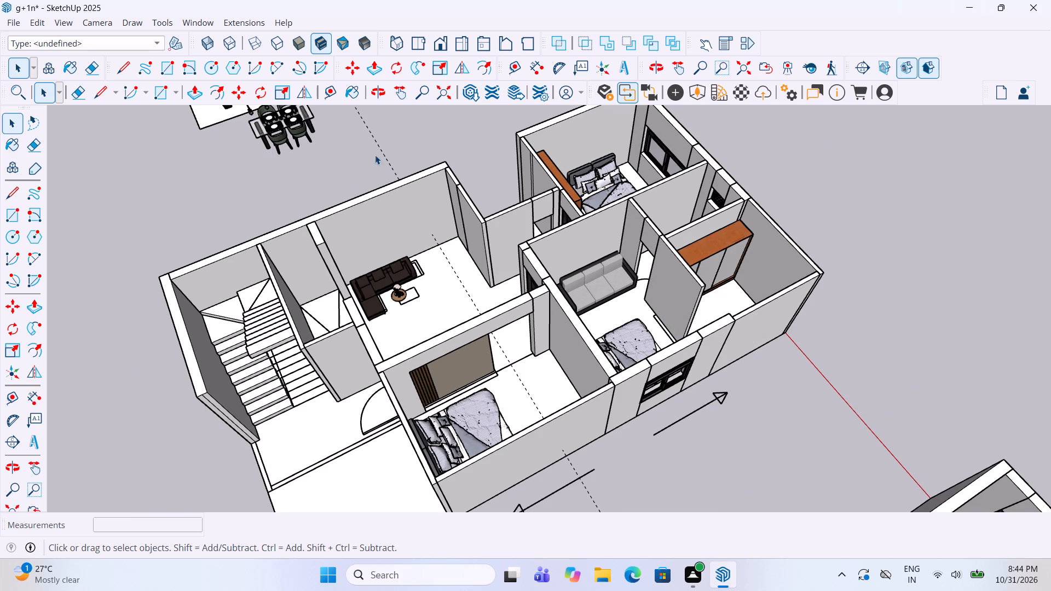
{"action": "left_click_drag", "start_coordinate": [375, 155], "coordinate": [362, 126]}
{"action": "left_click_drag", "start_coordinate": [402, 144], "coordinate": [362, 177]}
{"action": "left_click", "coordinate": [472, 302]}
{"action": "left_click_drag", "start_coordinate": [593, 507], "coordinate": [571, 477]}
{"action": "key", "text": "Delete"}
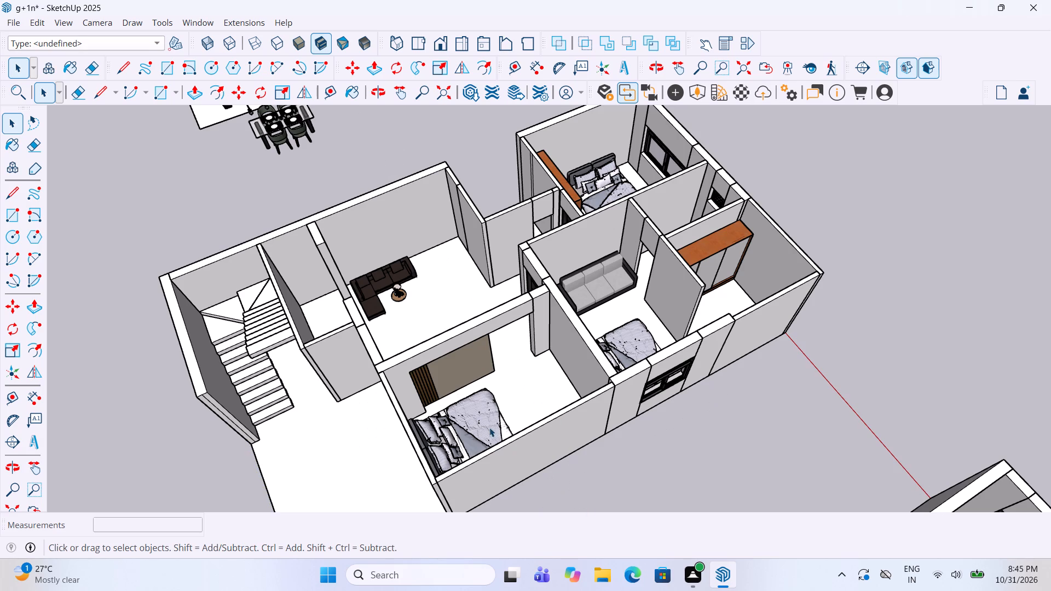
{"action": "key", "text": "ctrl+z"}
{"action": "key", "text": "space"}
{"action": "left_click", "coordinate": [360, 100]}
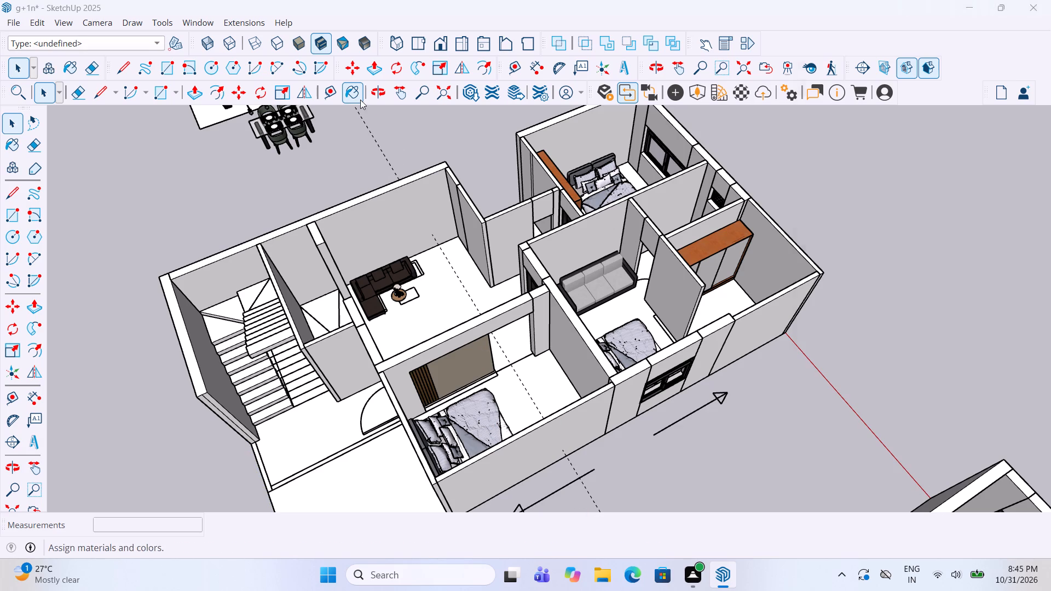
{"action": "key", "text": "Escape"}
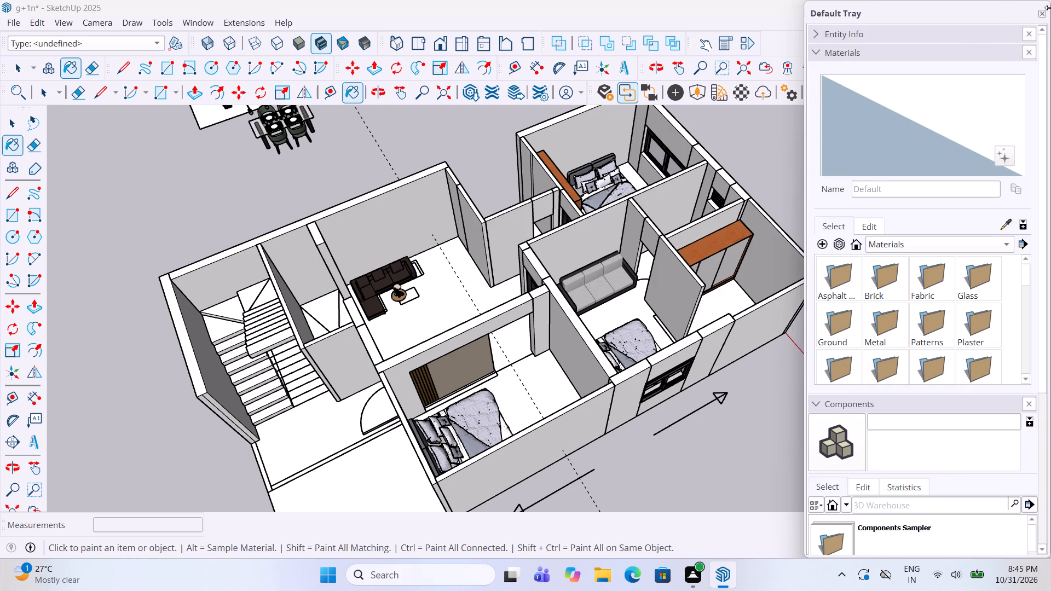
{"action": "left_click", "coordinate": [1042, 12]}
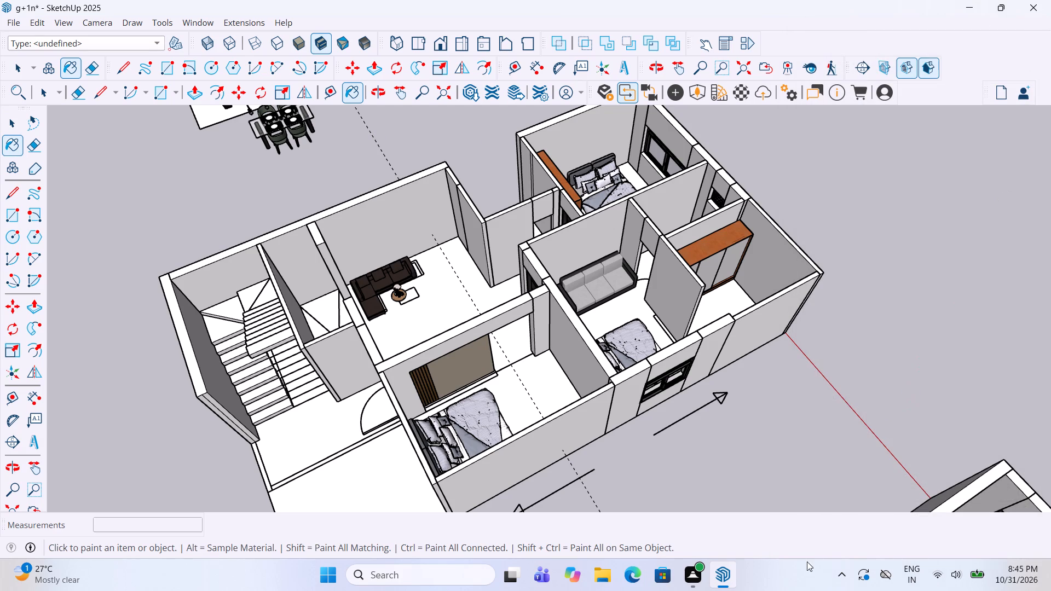
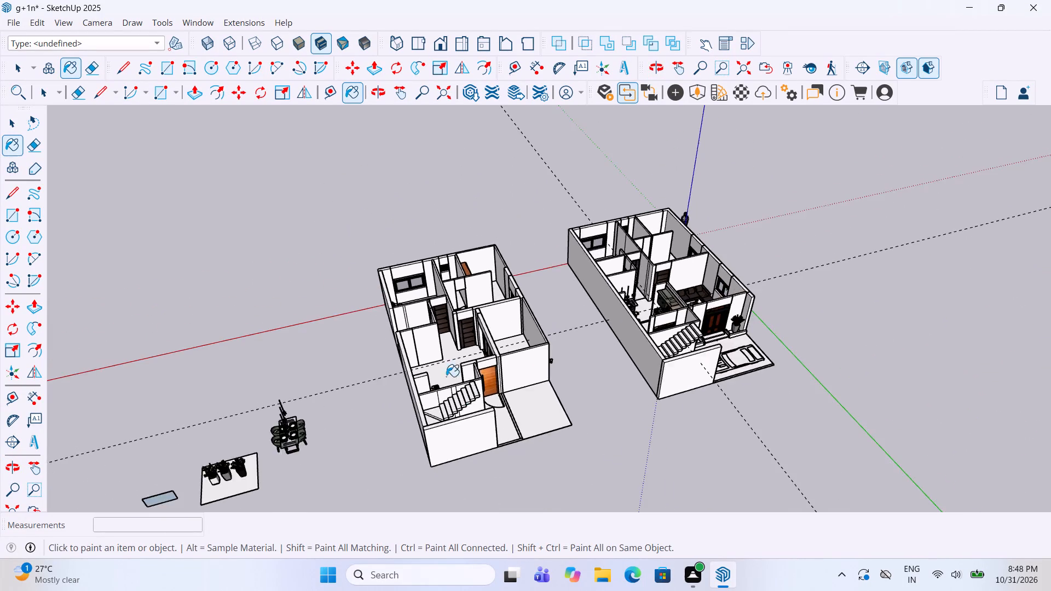
Examine the room layouts, furniture, stairs and parking areas of both house floor models from several angles.
{"action": "middle_click_drag", "start_coordinate": [482, 415], "coordinate": [540, 135]}
{"action": "scroll", "coordinate": [570, 290], "scroll_direction": "up", "scroll_amount": 3}
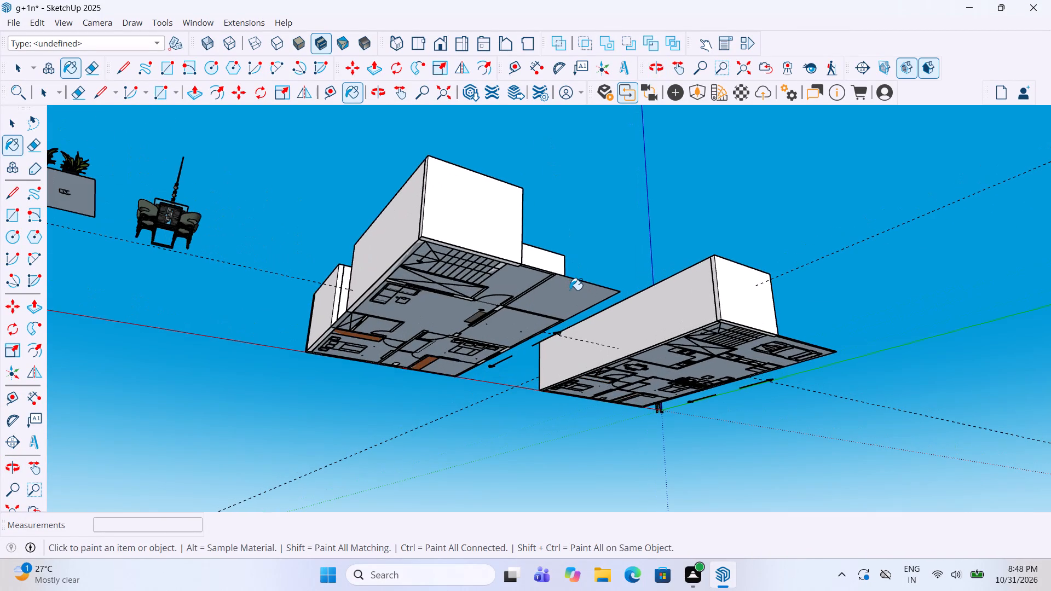
{"action": "key", "text": "space"}
{"action": "scroll", "coordinate": [524, 282], "scroll_direction": "up", "scroll_amount": 5}
{"action": "middle_click_drag", "start_coordinate": [524, 282], "coordinate": [509, 338]}
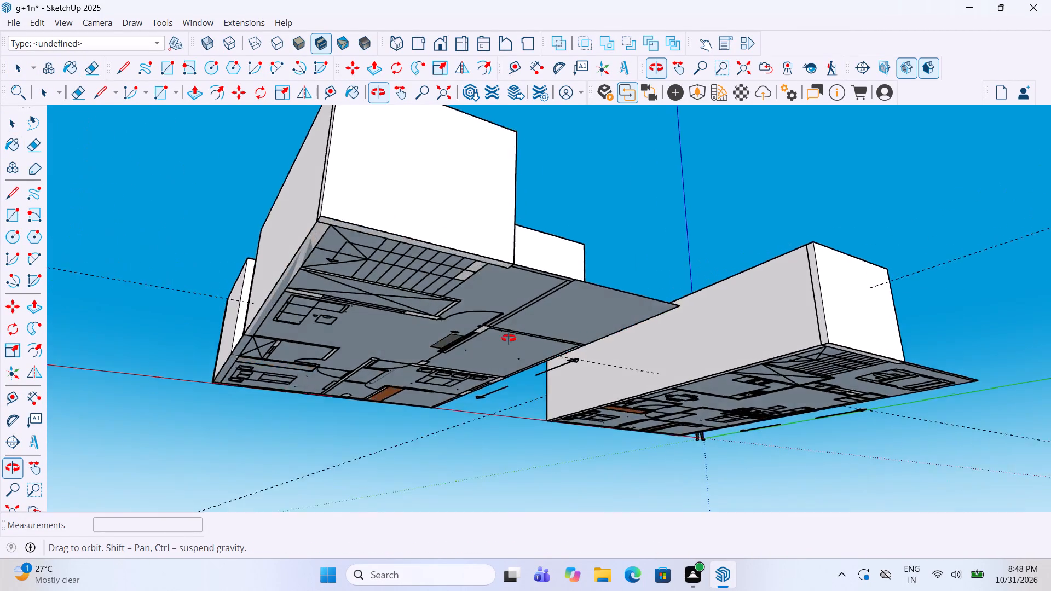
{"action": "middle_click_drag", "start_coordinate": [509, 338], "coordinate": [369, 553]}
{"action": "scroll", "coordinate": [386, 347], "scroll_direction": "down", "scroll_amount": 4}
{"action": "middle_click_drag", "start_coordinate": [666, 299], "coordinate": [627, 372]}
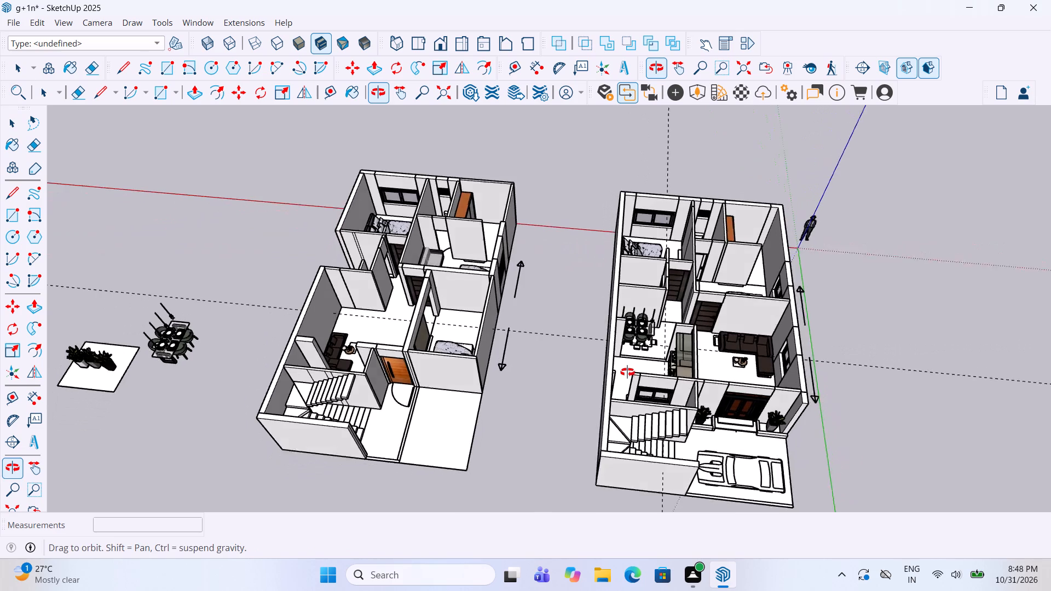
{"action": "middle_click_drag", "start_coordinate": [627, 372], "coordinate": [619, 377]}
{"action": "scroll", "coordinate": [607, 341], "scroll_direction": "down", "scroll_amount": 1}
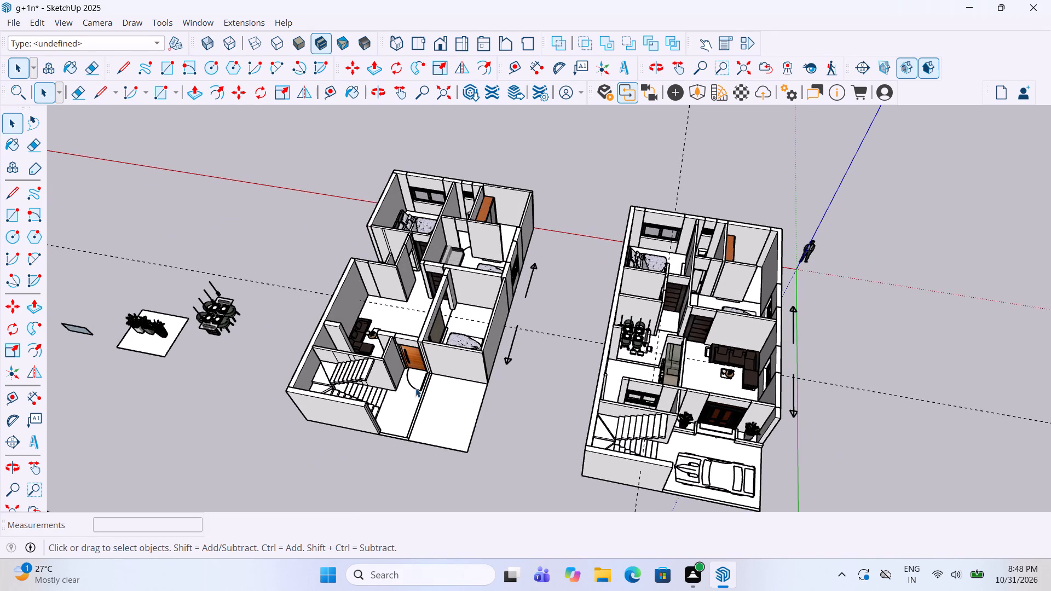
{"action": "scroll", "coordinate": [415, 388], "scroll_direction": "up", "scroll_amount": 4}
{"action": "middle_click_drag", "start_coordinate": [411, 359], "coordinate": [430, 373]}
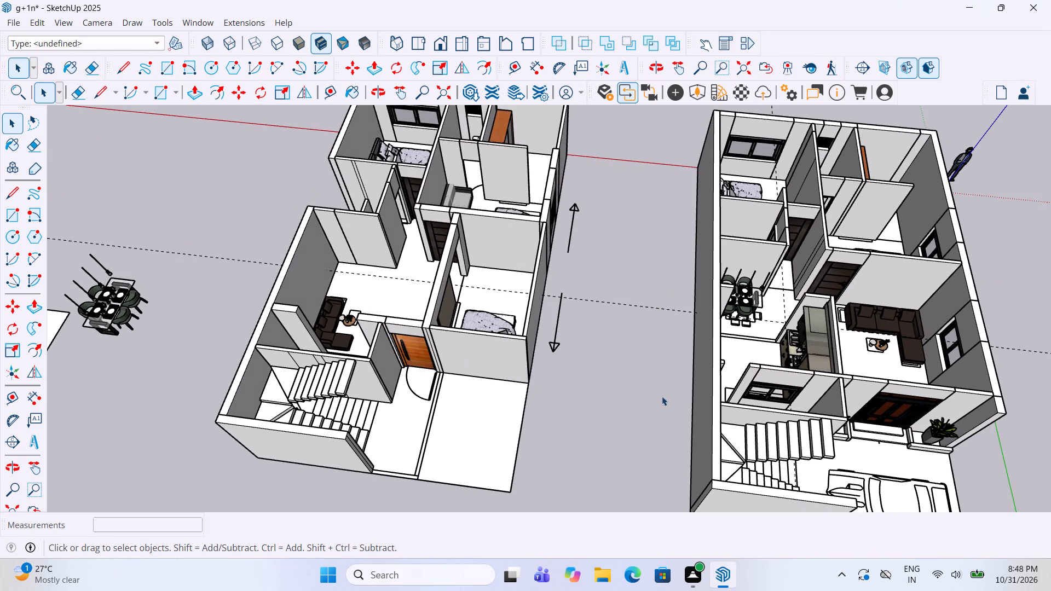
{"action": "scroll", "coordinate": [668, 383], "scroll_direction": "down", "scroll_amount": 4}
{"action": "scroll", "coordinate": [833, 399], "scroll_direction": "up", "scroll_amount": 9}
{"action": "middle_click_drag", "start_coordinate": [852, 392], "coordinate": [851, 406]}
{"action": "scroll", "coordinate": [805, 434], "scroll_direction": "down", "scroll_amount": 4}
{"action": "scroll", "coordinate": [821, 305], "scroll_direction": "up", "scroll_amount": 5}
{"action": "scroll", "coordinate": [787, 344], "scroll_direction": "down", "scroll_amount": 4}
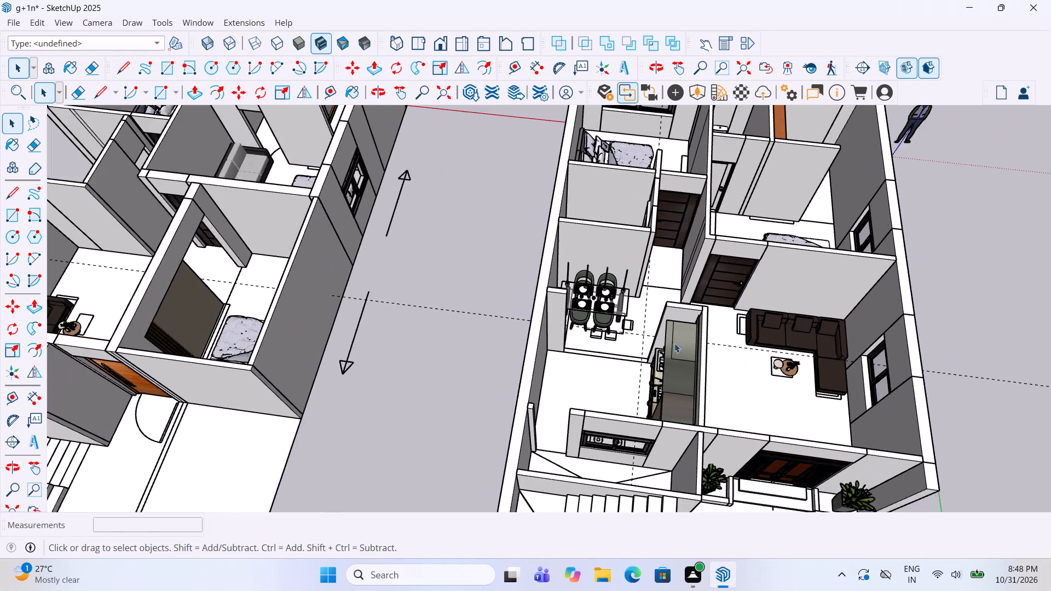
{"action": "middle_click_drag", "start_coordinate": [598, 338], "coordinate": [706, 459]}
{"action": "scroll", "coordinate": [697, 450], "scroll_direction": "down", "scroll_amount": 4}
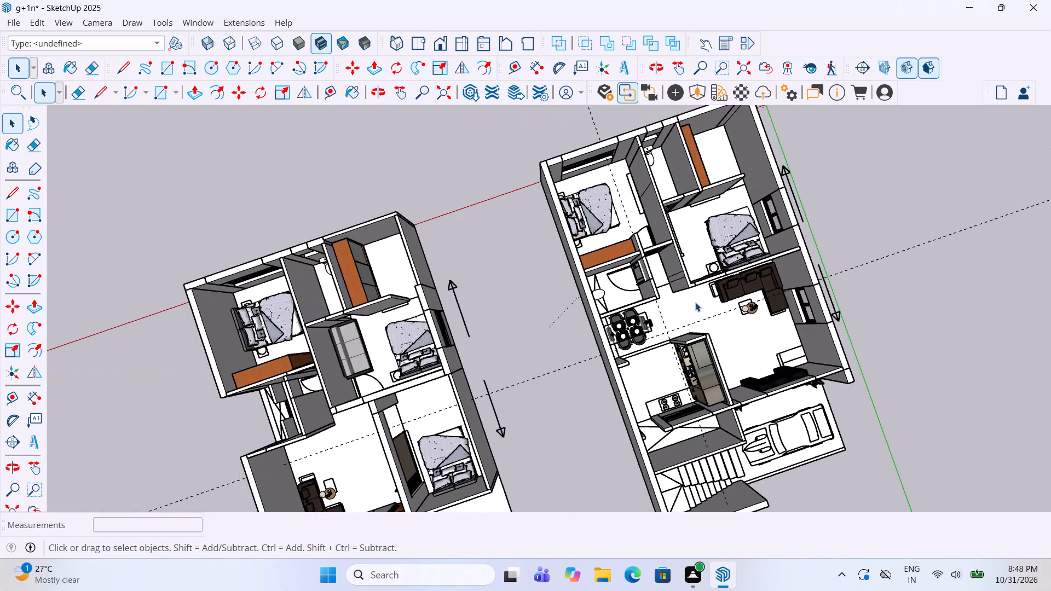
{"action": "scroll", "coordinate": [724, 147], "scroll_direction": "up", "scroll_amount": 2}
{"action": "scroll", "coordinate": [696, 210], "scroll_direction": "down", "scroll_amount": 4}
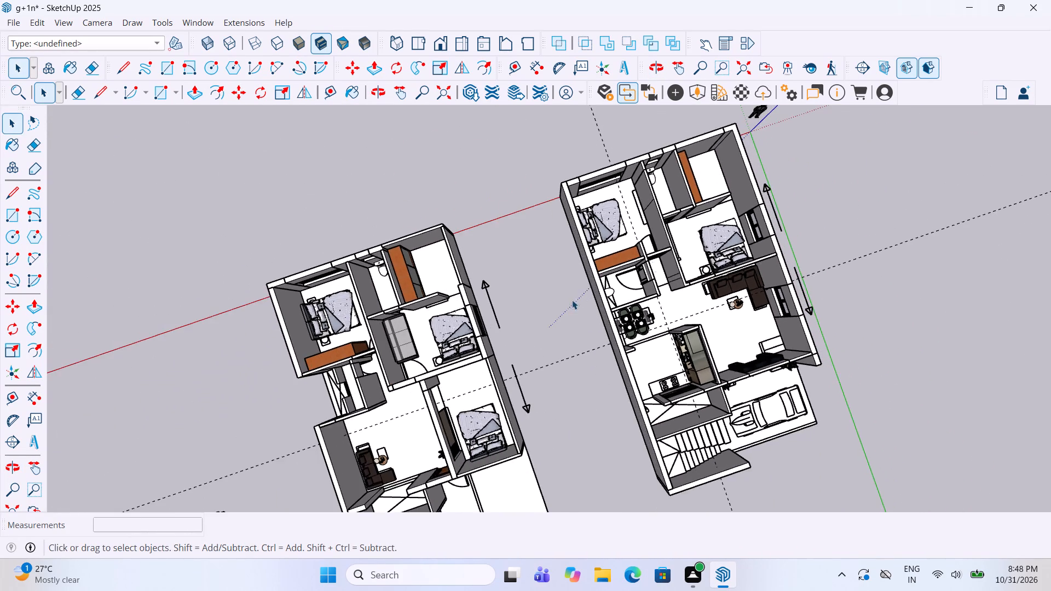
{"action": "scroll", "coordinate": [408, 334], "scroll_direction": "up", "scroll_amount": 5}
{"action": "middle_click_drag", "start_coordinate": [408, 334], "coordinate": [529, 210]}
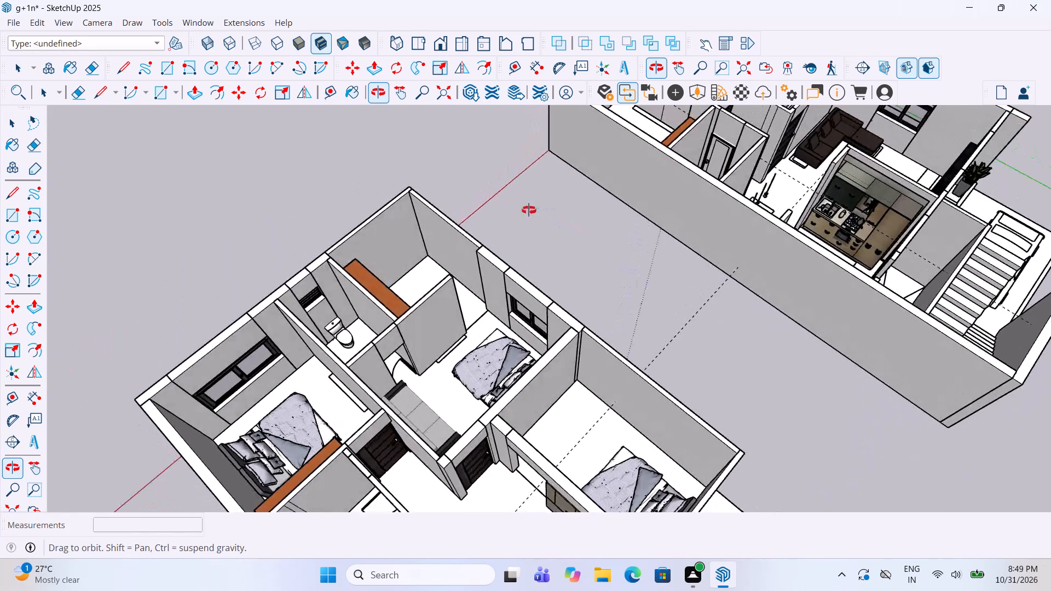
{"action": "middle_click_drag", "start_coordinate": [529, 210], "coordinate": [448, 210]}
{"action": "scroll", "coordinate": [473, 265], "scroll_direction": "down", "scroll_amount": 6}
{"action": "scroll", "coordinate": [460, 361], "scroll_direction": "up", "scroll_amount": 5}
{"action": "middle_click_drag", "start_coordinate": [460, 362], "coordinate": [452, 356]}
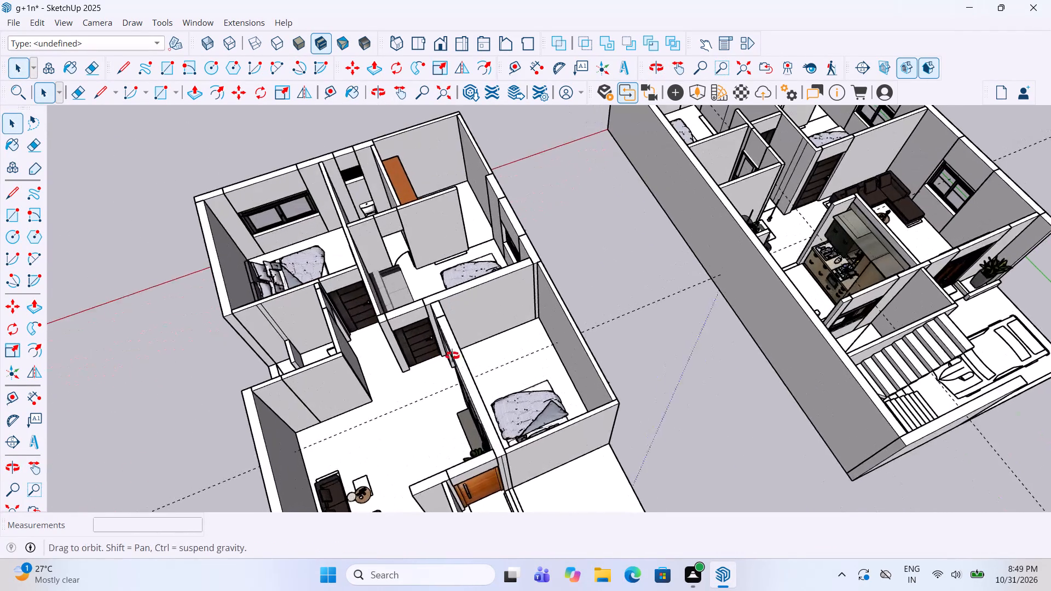
{"action": "middle_click_drag", "start_coordinate": [452, 356], "coordinate": [361, 305]}
{"action": "scroll", "coordinate": [428, 376], "scroll_direction": "down", "scroll_amount": 5}
{"action": "scroll", "coordinate": [382, 446], "scroll_direction": "up", "scroll_amount": 4}
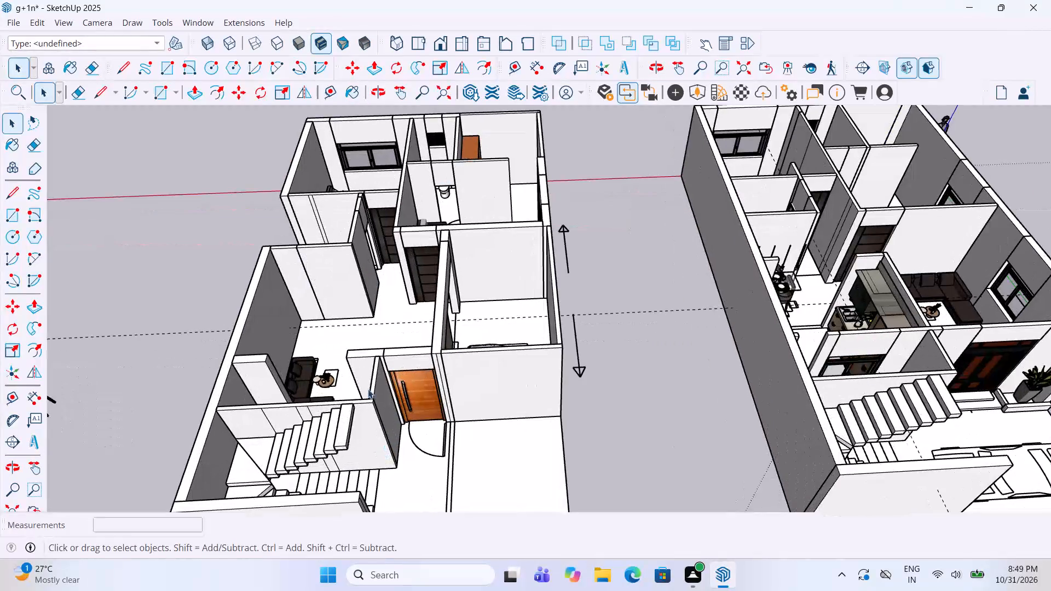
{"action": "middle_click_drag", "start_coordinate": [365, 348], "coordinate": [365, 442]}
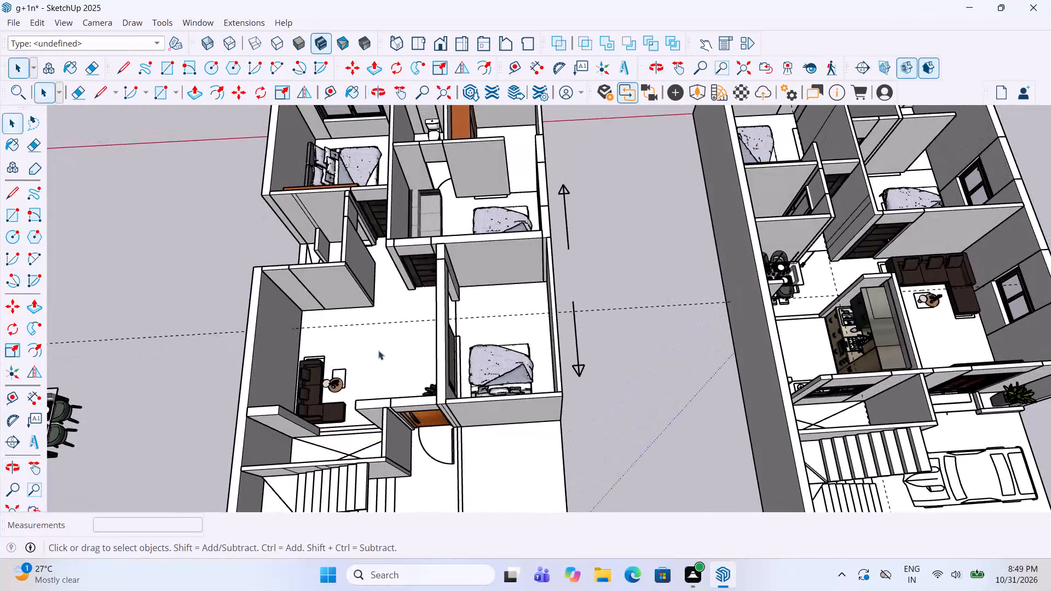
{"action": "scroll", "coordinate": [378, 350], "scroll_direction": "down", "scroll_amount": 4}
{"action": "scroll", "coordinate": [784, 509], "scroll_direction": "up", "scroll_amount": 4}
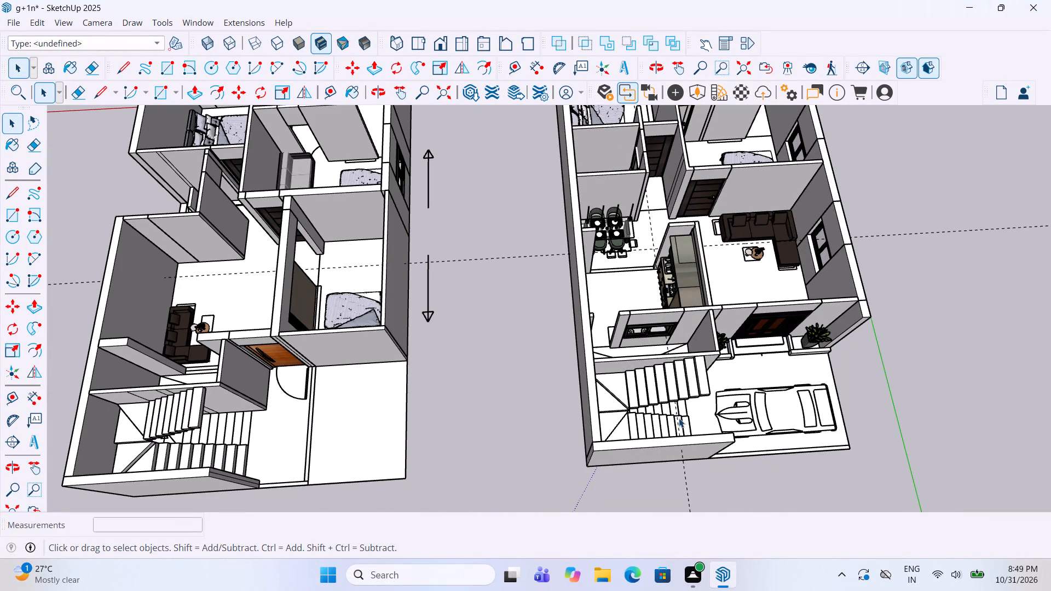
{"action": "middle_click_drag", "start_coordinate": [776, 452], "coordinate": [724, 416]}
{"action": "scroll", "coordinate": [685, 375], "scroll_direction": "down", "scroll_amount": 1}
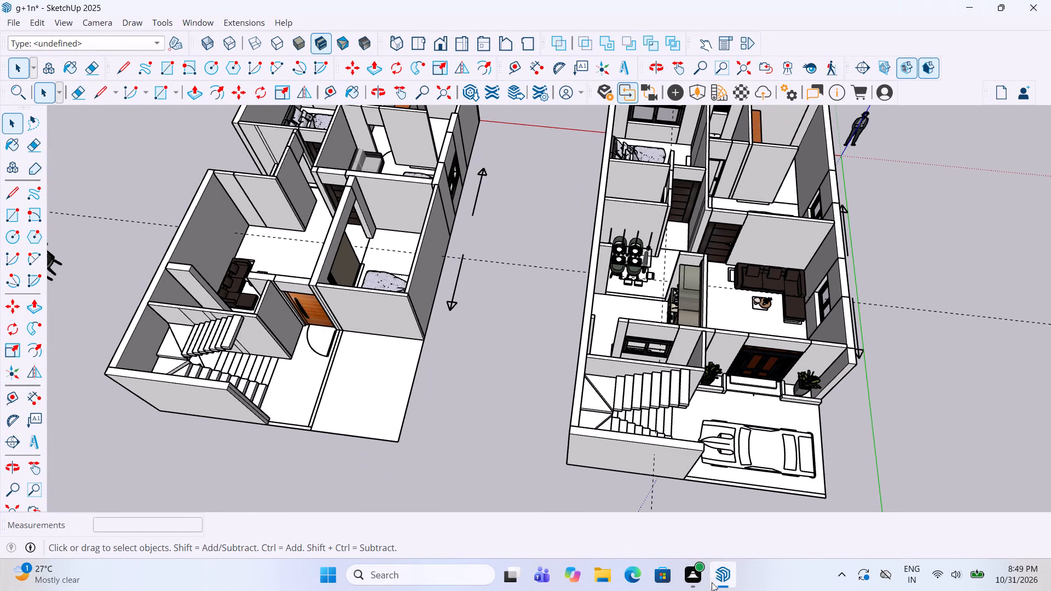
Switch to Google Chrome, look up "3d warehouse for sketchup" and open the 3D Warehouse site.
{"action": "left_click", "coordinate": [372, 579]}
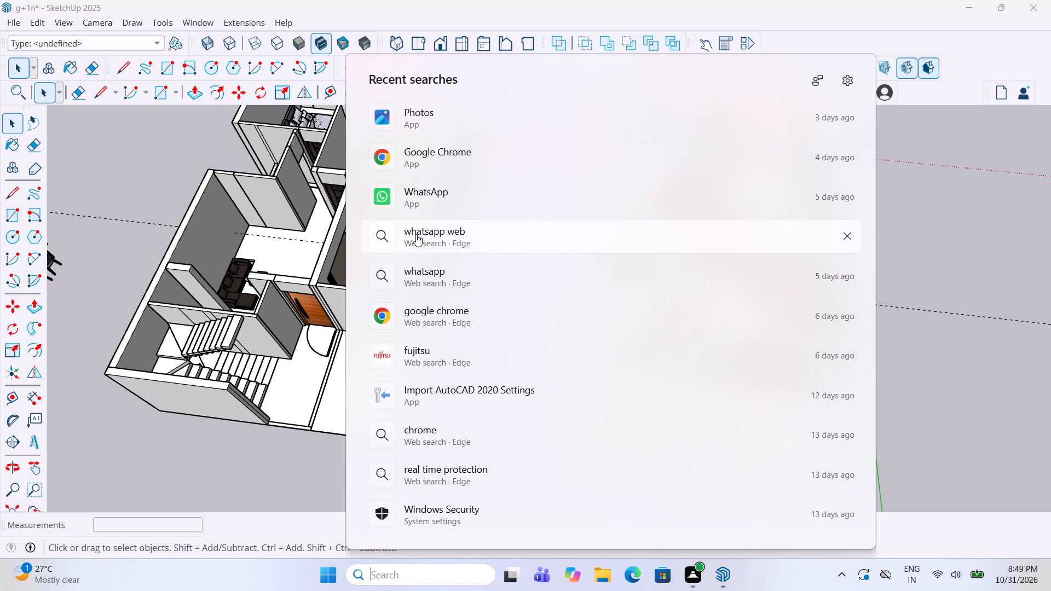
{"action": "left_click", "coordinate": [451, 148]}
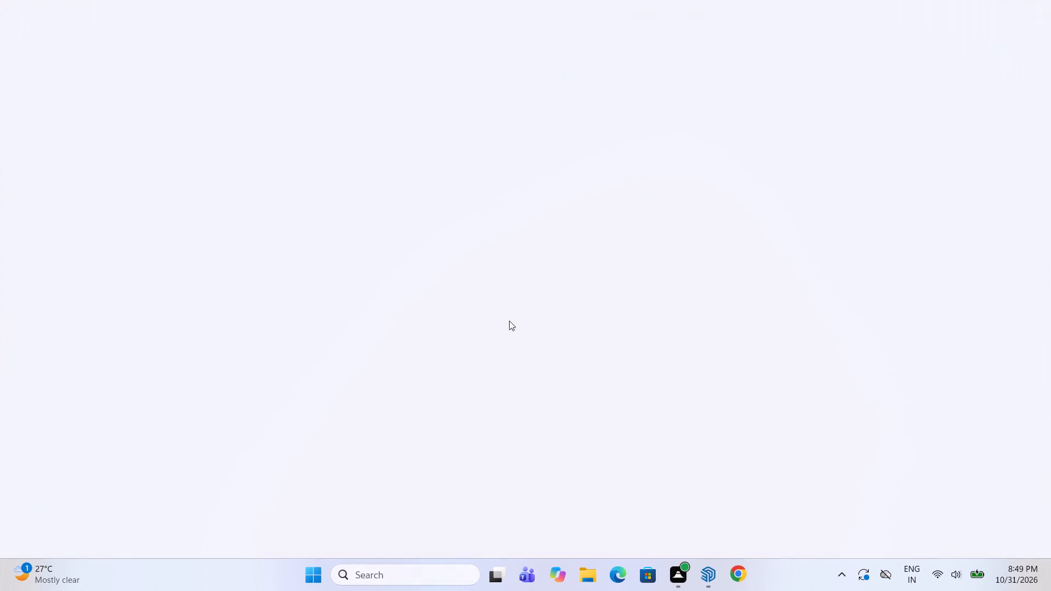
{"action": "left_click", "coordinate": [391, 262]}
{"action": "left_click", "coordinate": [377, 291]}
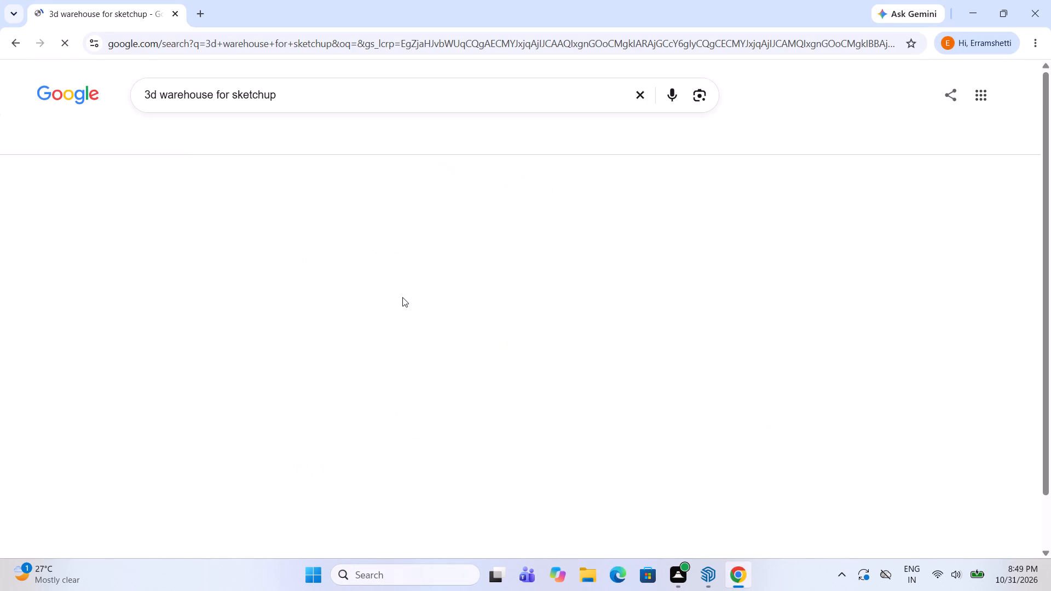
{"action": "left_click", "coordinate": [256, 217]}
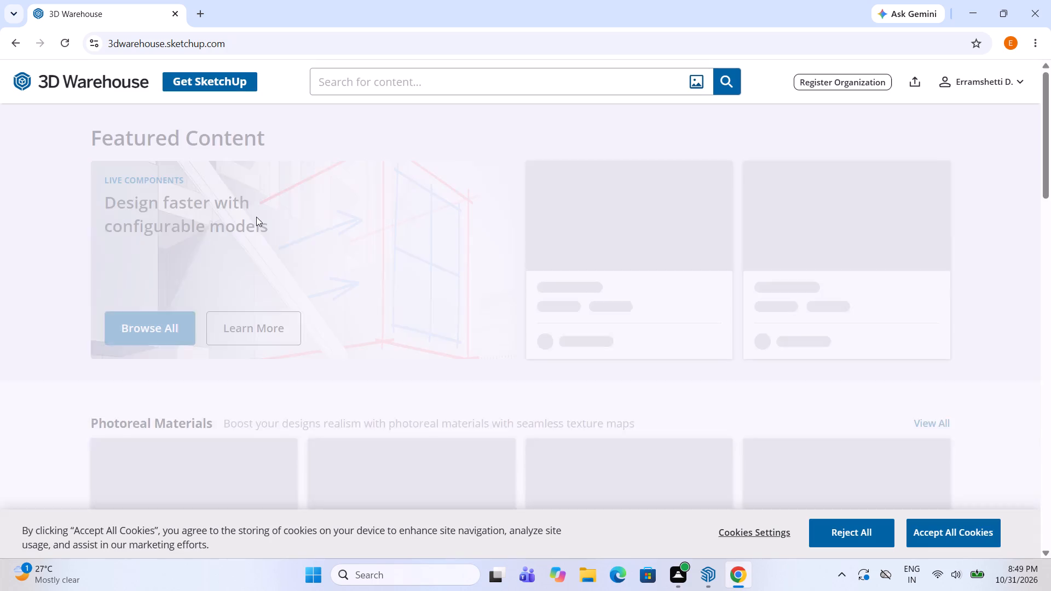
Search the 3D Warehouse models for "car".
{"action": "left_click", "coordinate": [362, 72]}
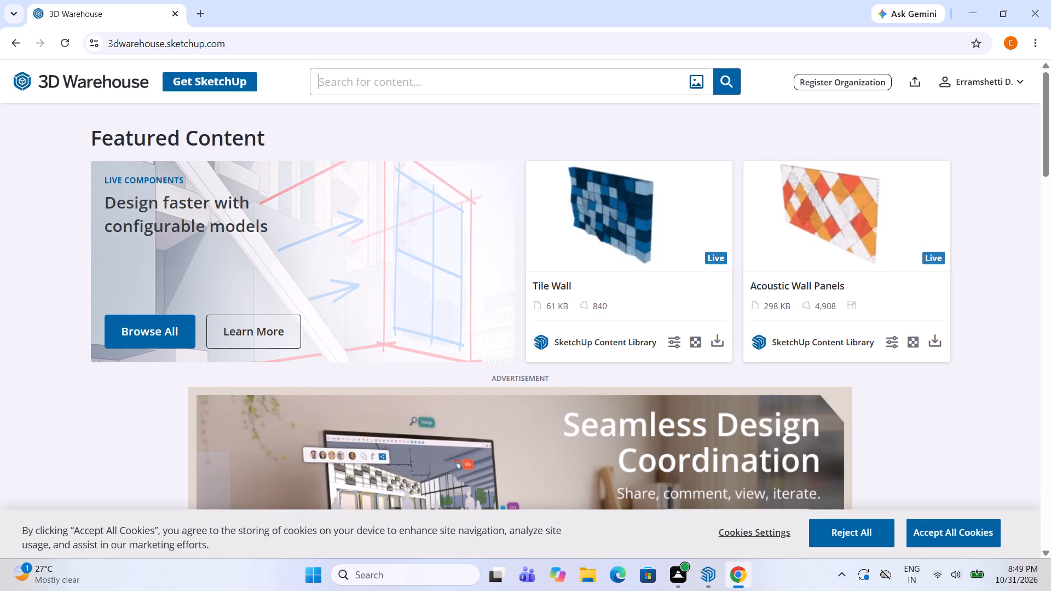
{"action": "type", "text": "car"}
{"action": "key", "text": "Return"}
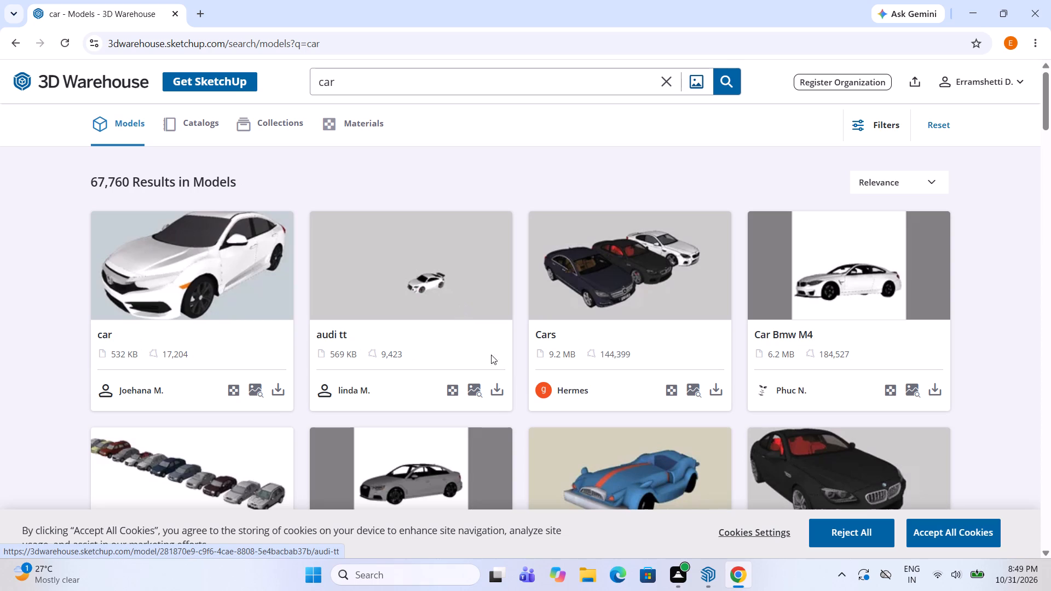
Download the black 3 MB Car model as an skp file, watching the short video that unlocks more downloads.
{"action": "scroll", "coordinate": [637, 383], "scroll_direction": "down", "scroll_amount": 3}
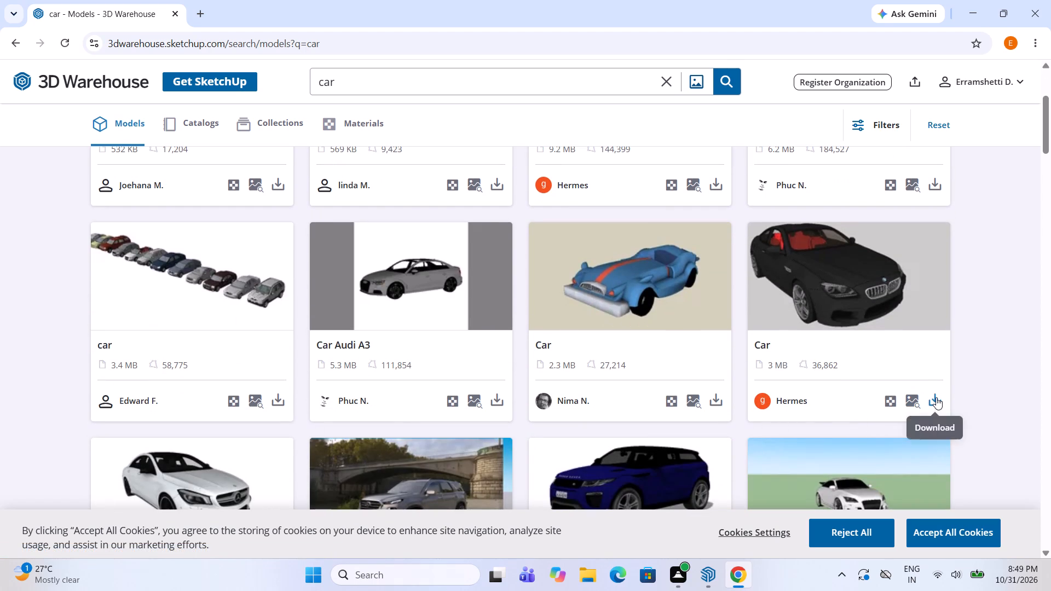
{"action": "left_click", "coordinate": [936, 397]}
{"action": "left_click", "coordinate": [853, 436]}
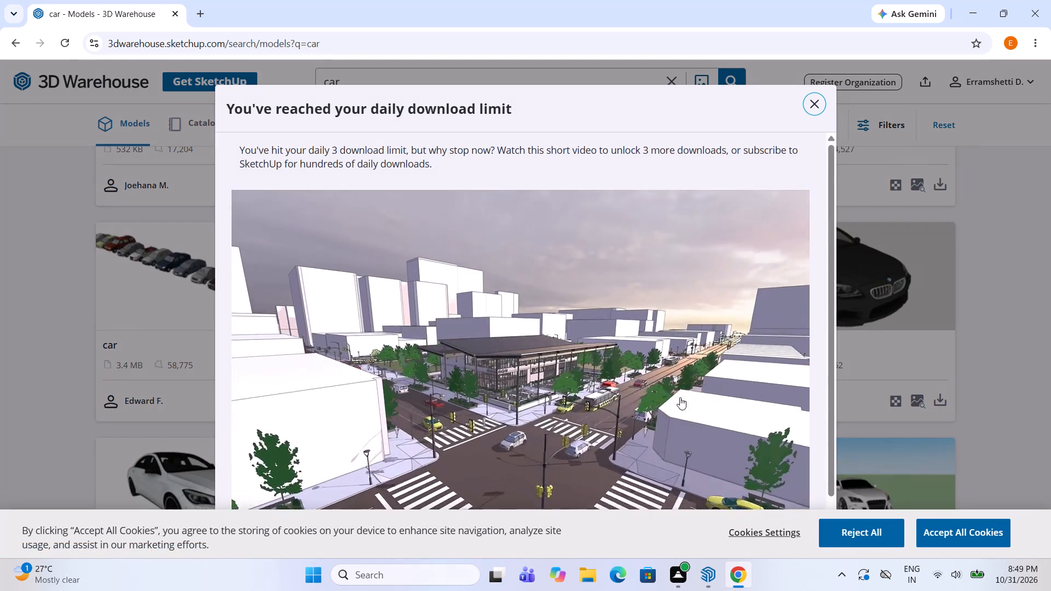
{"action": "scroll", "coordinate": [658, 393], "scroll_direction": "down", "scroll_amount": 9}
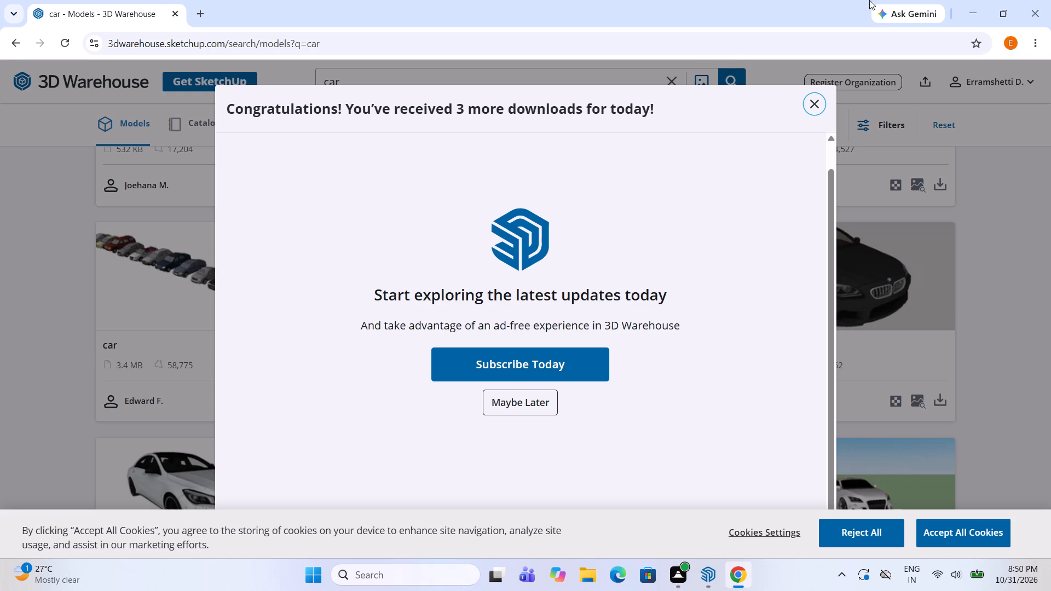
{"action": "left_click", "coordinate": [816, 102]}
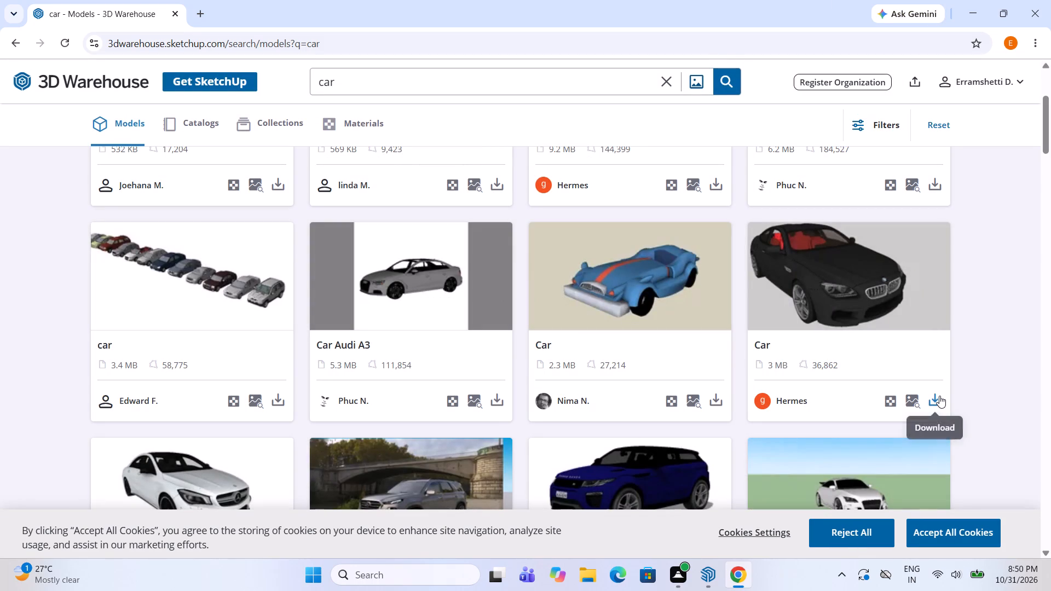
{"action": "left_click", "coordinate": [939, 396]}
{"action": "left_click", "coordinate": [868, 434]}
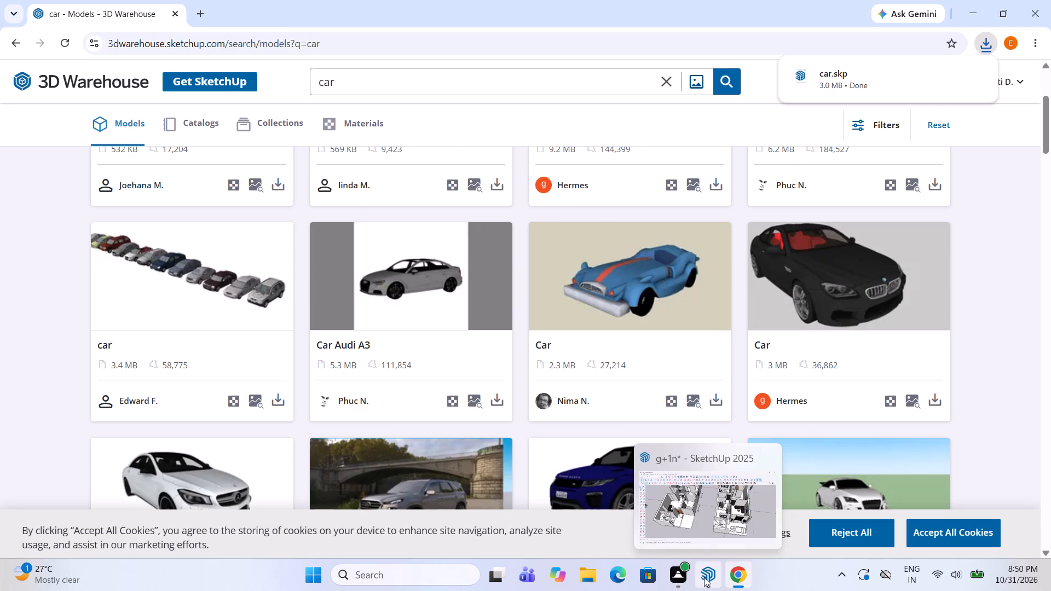
Switch back to SketchUp and import the "car" file from the Downloads folder into the house model.
{"action": "left_click", "coordinate": [704, 525]}
{"action": "scroll", "coordinate": [608, 317], "scroll_direction": "down", "scroll_amount": 5}
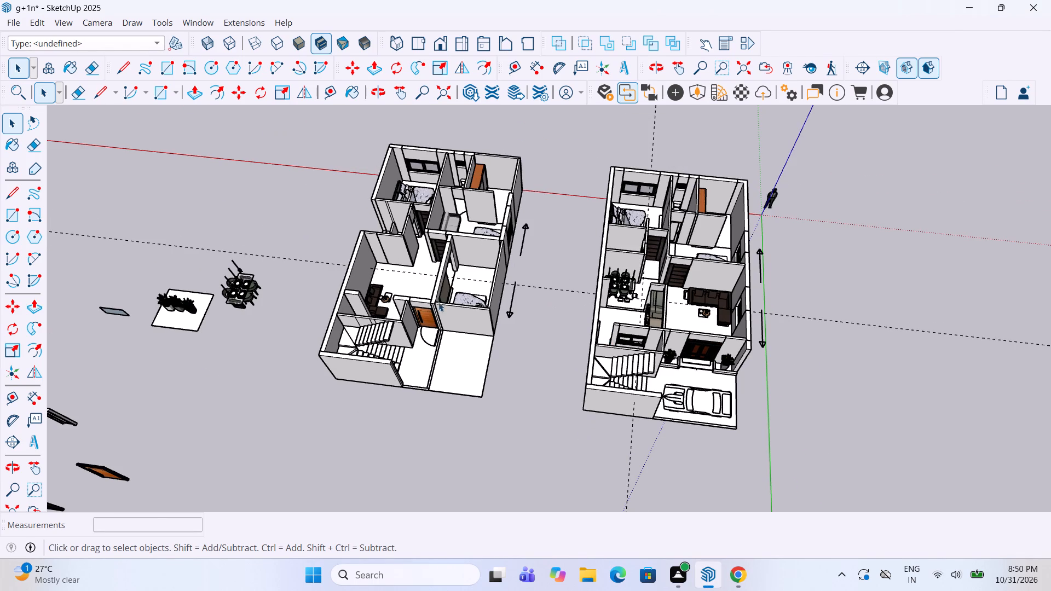
{"action": "scroll", "coordinate": [163, 358], "scroll_direction": "up", "scroll_amount": 3}
{"action": "scroll", "coordinate": [249, 332], "scroll_direction": "up", "scroll_amount": 2}
{"action": "middle_click_drag", "start_coordinate": [251, 332], "coordinate": [310, 271]}
{"action": "scroll", "coordinate": [509, 221], "scroll_direction": "down", "scroll_amount": 4}
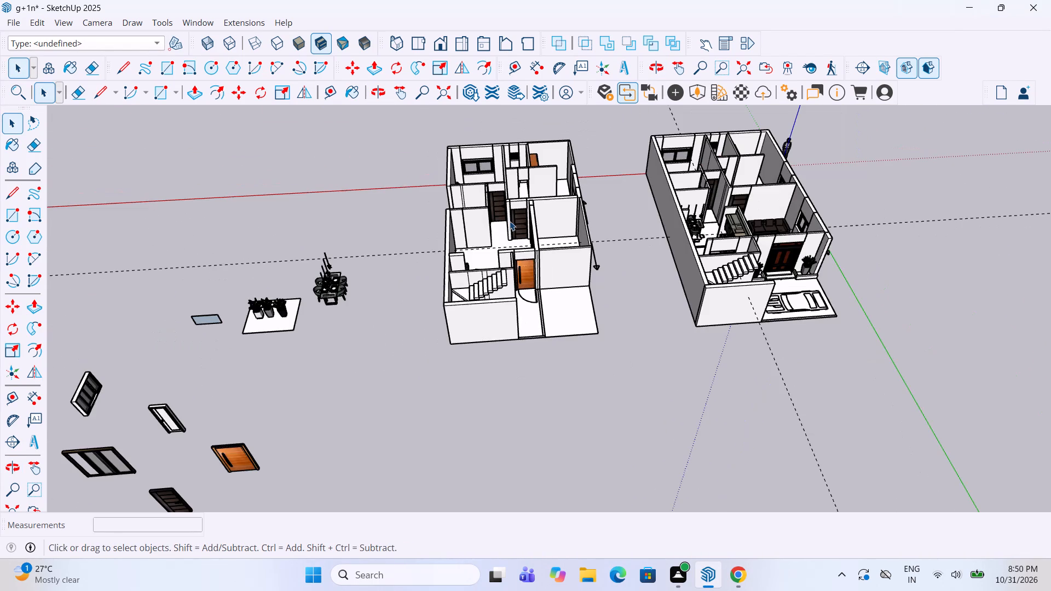
{"action": "scroll", "coordinate": [482, 279], "scroll_direction": "up", "scroll_amount": 2}
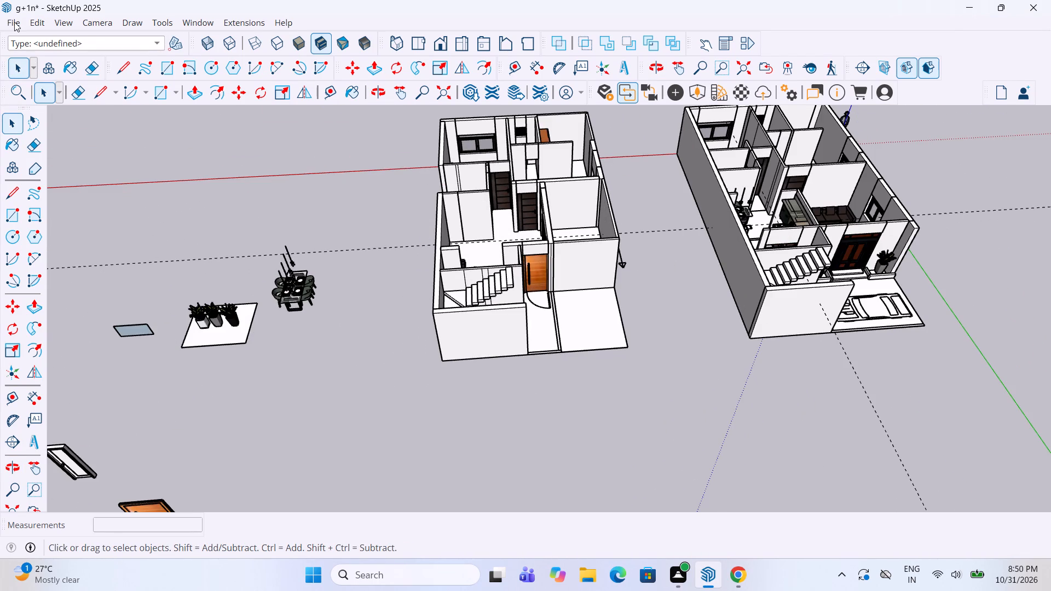
{"action": "left_click", "coordinate": [14, 22]}
{"action": "left_click", "coordinate": [55, 216]}
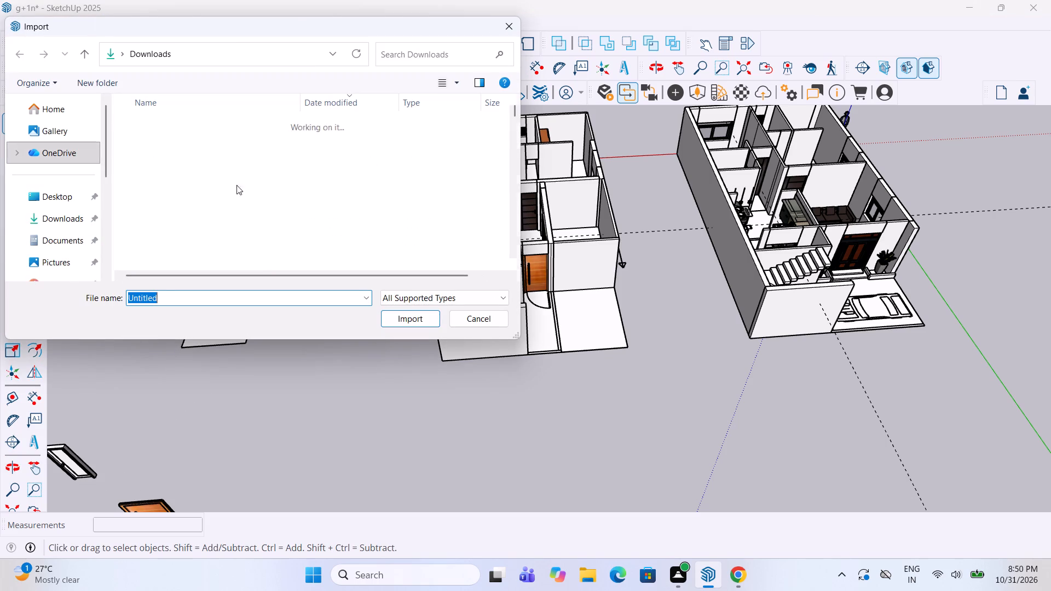
{"action": "left_click", "coordinate": [221, 149]}
{"action": "left_click", "coordinate": [241, 138]}
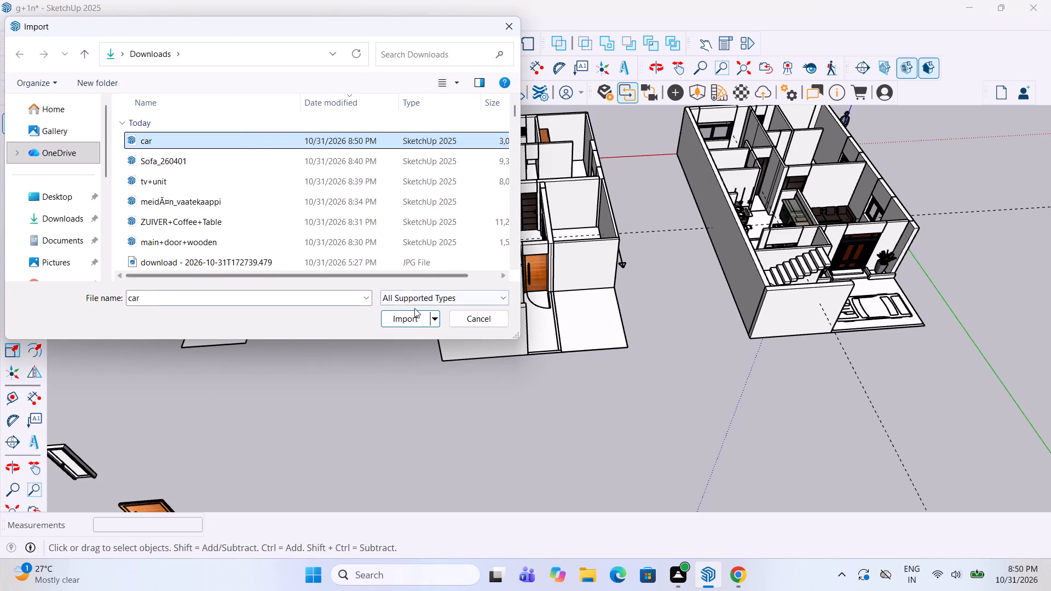
{"action": "left_click", "coordinate": [408, 322]}
Place the imported black car just in front of the furnished house, near its parking area and staircase wall.
{"action": "scroll", "coordinate": [391, 321], "scroll_direction": "down", "scroll_amount": 5}
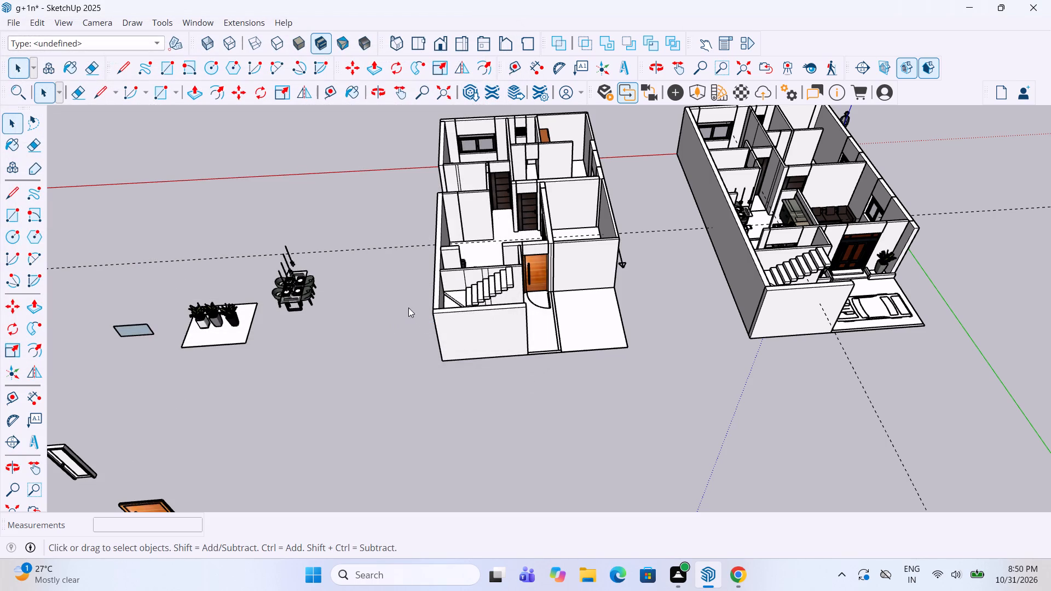
{"action": "scroll", "coordinate": [362, 320], "scroll_direction": "down", "scroll_amount": 5}
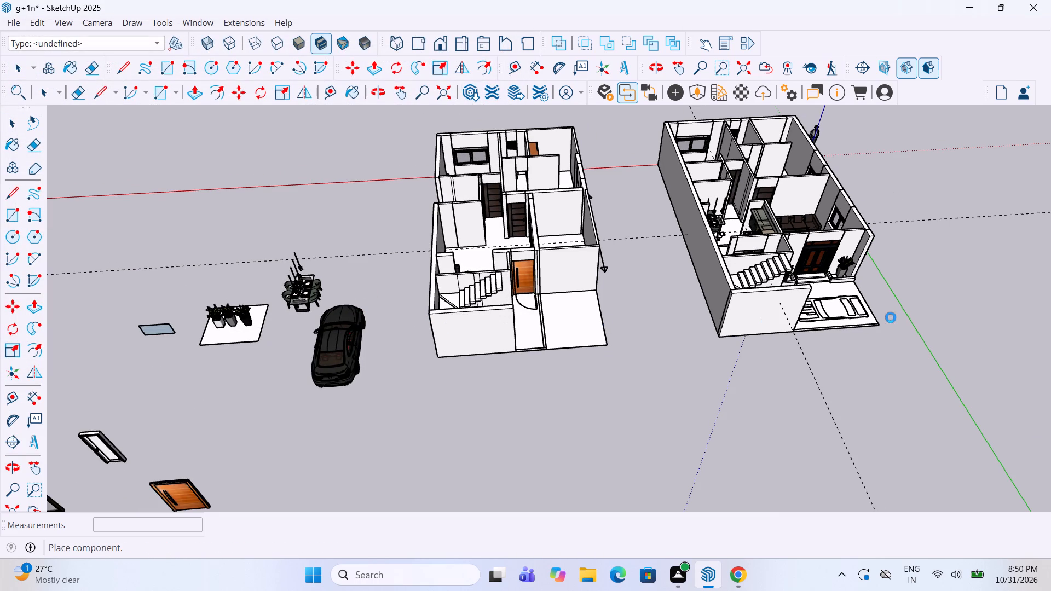
{"action": "scroll", "coordinate": [445, 306], "scroll_direction": "down", "scroll_amount": 3}
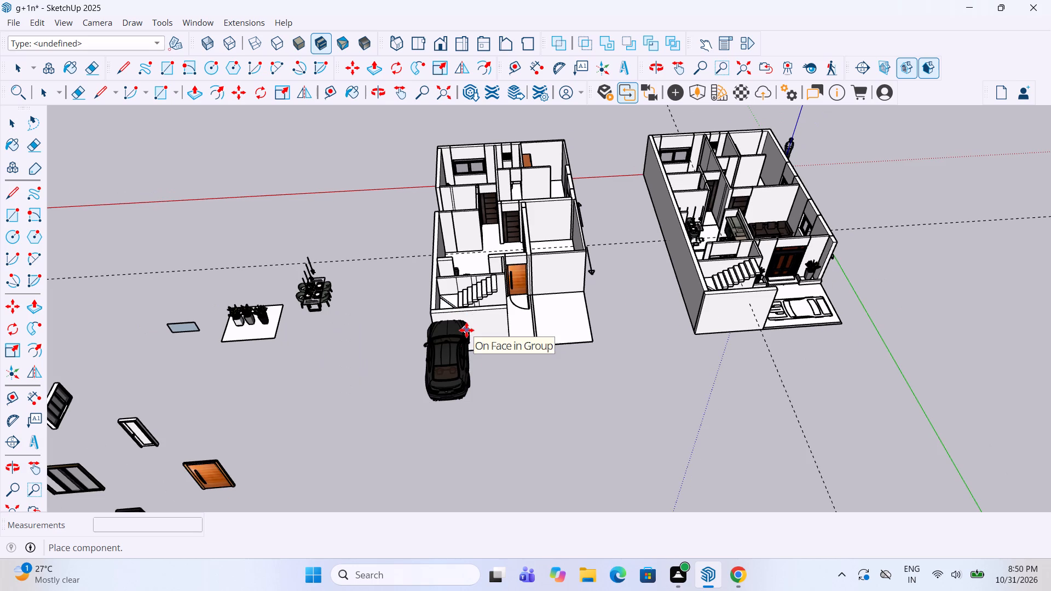
{"action": "scroll", "coordinate": [478, 326], "scroll_direction": "down", "scroll_amount": 5}
{"action": "scroll", "coordinate": [927, 335], "scroll_direction": "up", "scroll_amount": 5}
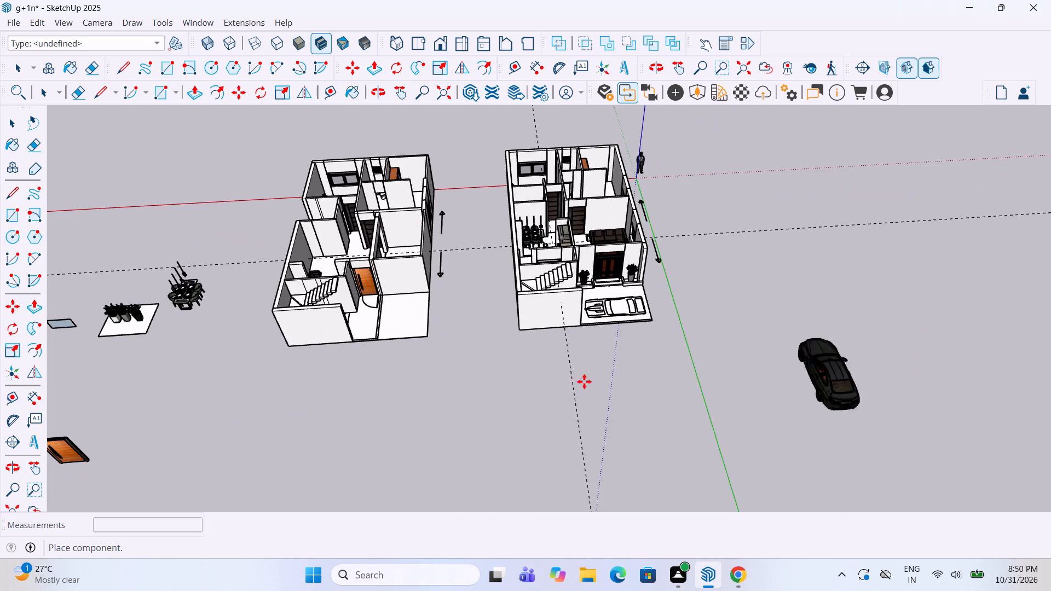
{"action": "scroll", "coordinate": [529, 393], "scroll_direction": "up", "scroll_amount": 2}
{"action": "left_click", "coordinate": [596, 322]}
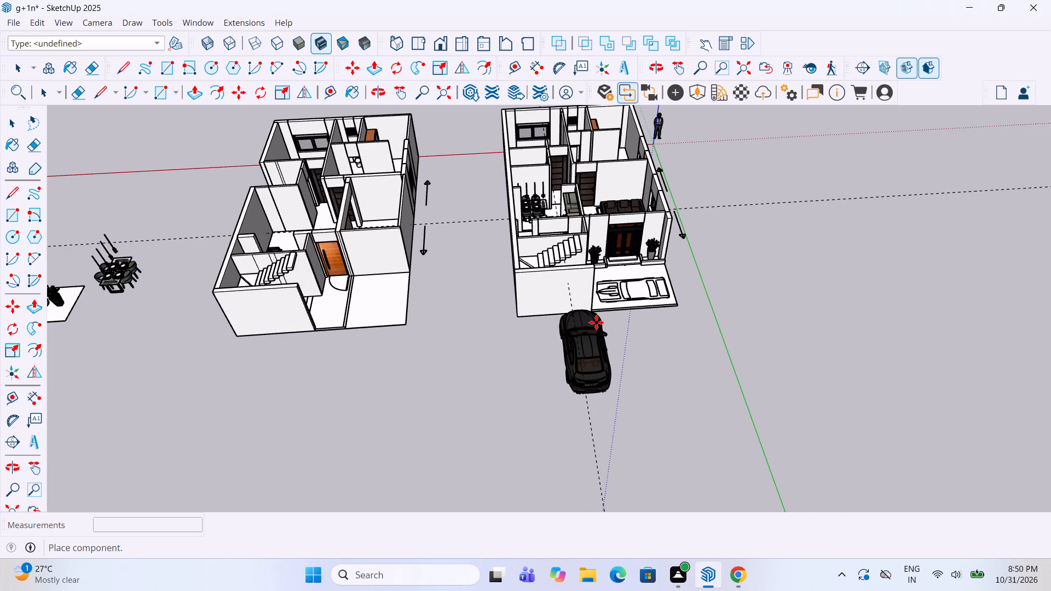
Rotate the placed black car about a quarter turn so its length runs parallel to the house front.
{"action": "left_click", "coordinate": [18, 327]}
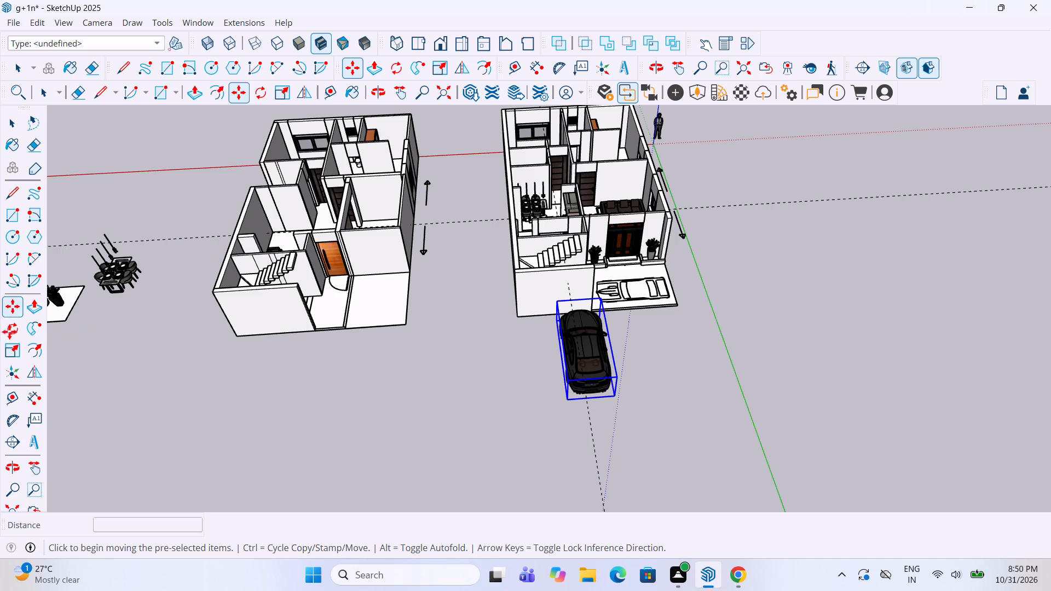
{"action": "left_click", "coordinate": [8, 331]}
{"action": "left_click", "coordinate": [651, 389]}
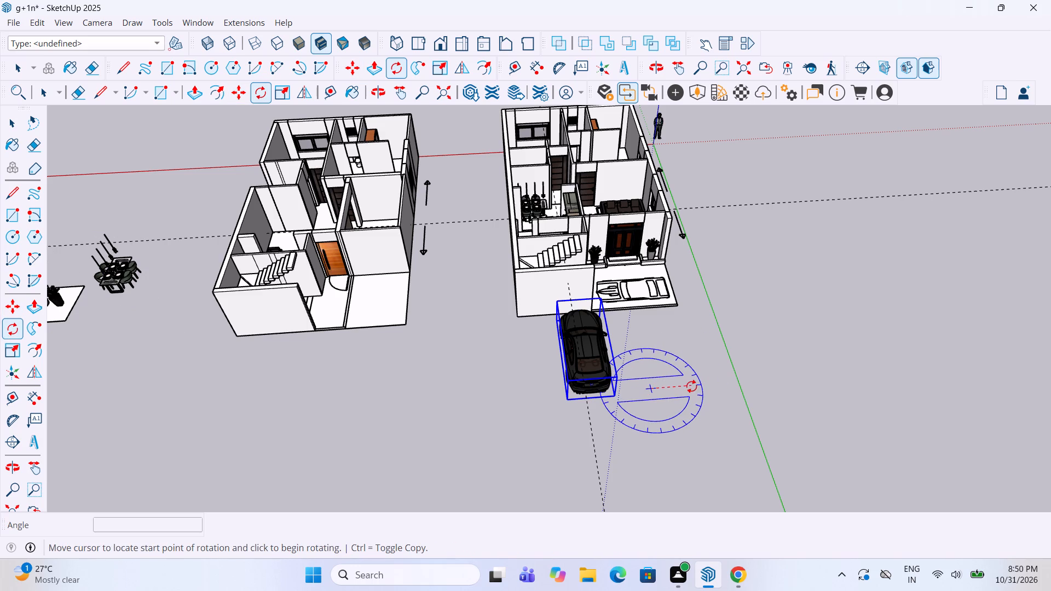
{"action": "left_click", "coordinate": [691, 386]}
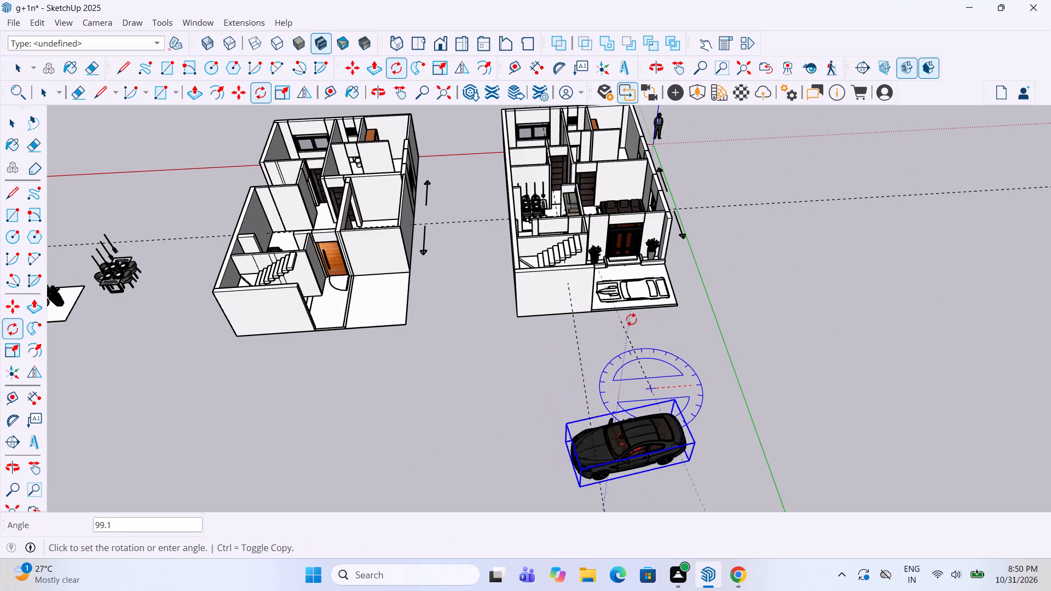
{"action": "left_click", "coordinate": [636, 320]}
Move the rotated car by its rear bottom corner about 30' 8" onto the parking slab before the main door.
{"action": "scroll", "coordinate": [679, 427], "scroll_direction": "up", "scroll_amount": 3}
{"action": "key", "text": "m"}
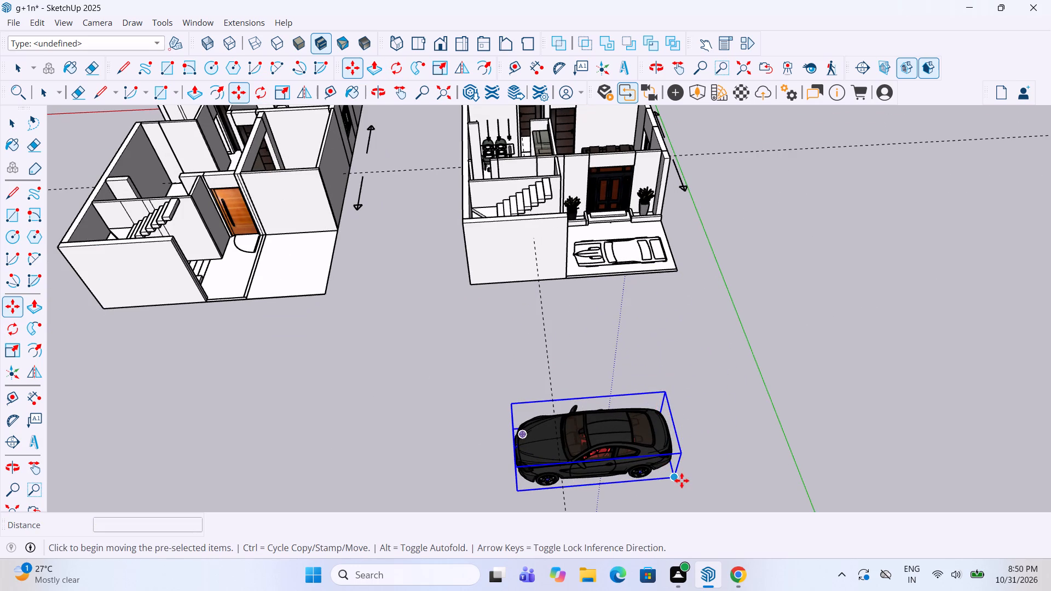
{"action": "left_click", "coordinate": [682, 480]}
{"action": "scroll", "coordinate": [698, 233], "scroll_direction": "up", "scroll_amount": 5}
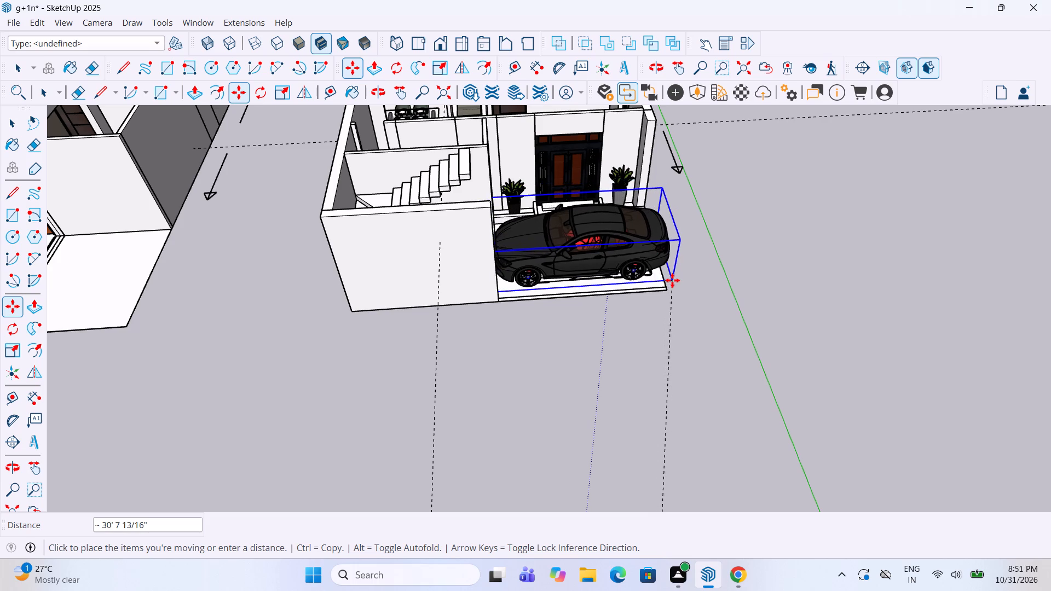
{"action": "left_click", "coordinate": [673, 280]}
{"action": "key", "text": "space"}
{"action": "left_click", "coordinate": [795, 209]}
{"action": "scroll", "coordinate": [686, 323], "scroll_direction": "down", "scroll_amount": 3}
{"action": "middle_click_drag", "start_coordinate": [675, 318], "coordinate": [655, 307]}
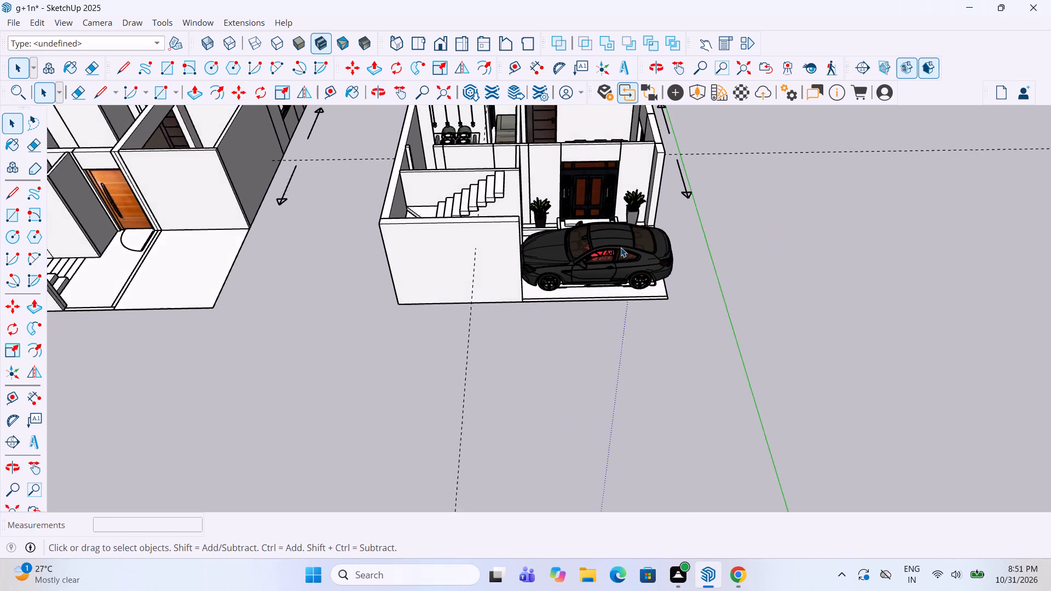
Scale the car down uniformly from its corners, first to about 0.94 and then to about 0.87, to fit the parking slab.
{"action": "scroll", "coordinate": [614, 234], "scroll_direction": "up", "scroll_amount": 6}
{"action": "left_click", "coordinate": [611, 250]}
{"action": "scroll", "coordinate": [611, 250], "scroll_direction": "up", "scroll_amount": 2}
{"action": "key", "text": "s"}
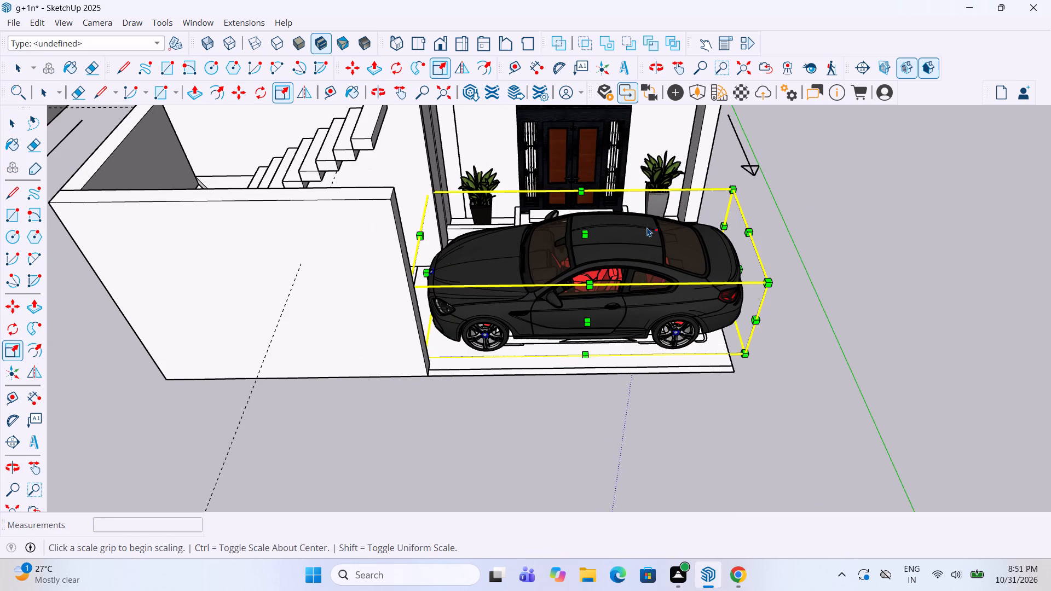
{"action": "left_click_drag", "start_coordinate": [730, 192], "coordinate": [712, 192]}
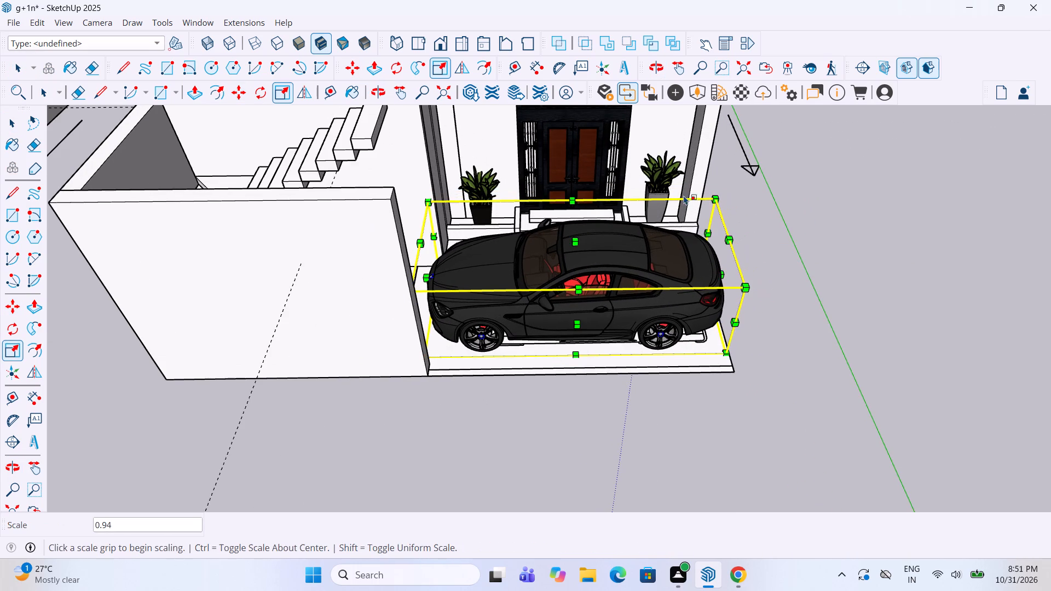
{"action": "left_click_drag", "start_coordinate": [429, 204], "coordinate": [464, 227]}
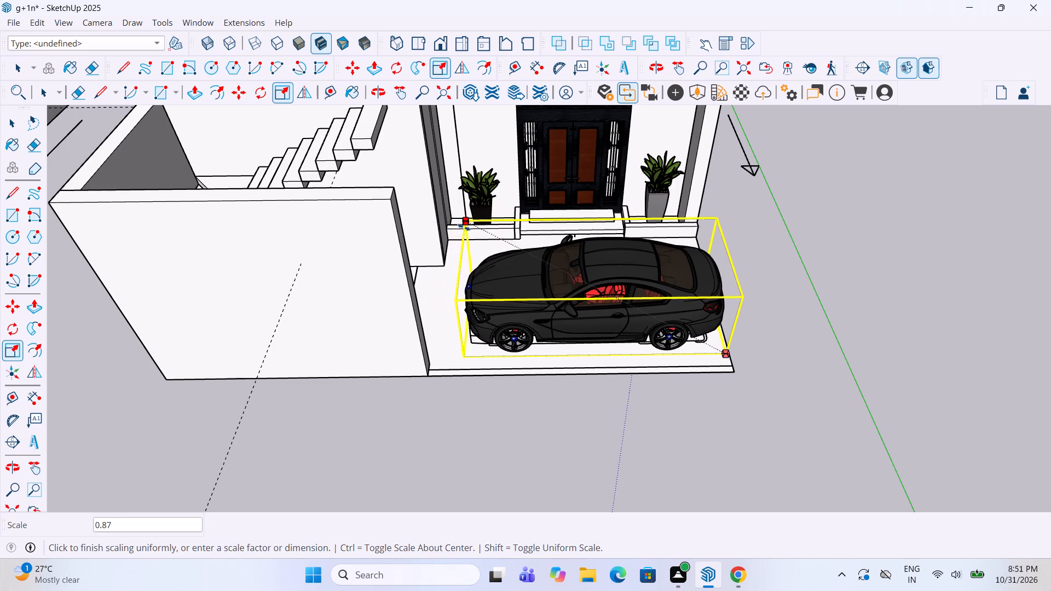
{"action": "left_click_drag", "start_coordinate": [464, 227], "coordinate": [465, 229]}
Shift the scaled car slightly toward the staircase wall on the parking slab.
{"action": "scroll", "coordinate": [658, 309], "scroll_direction": "up", "scroll_amount": 2}
{"action": "key", "text": "m"}
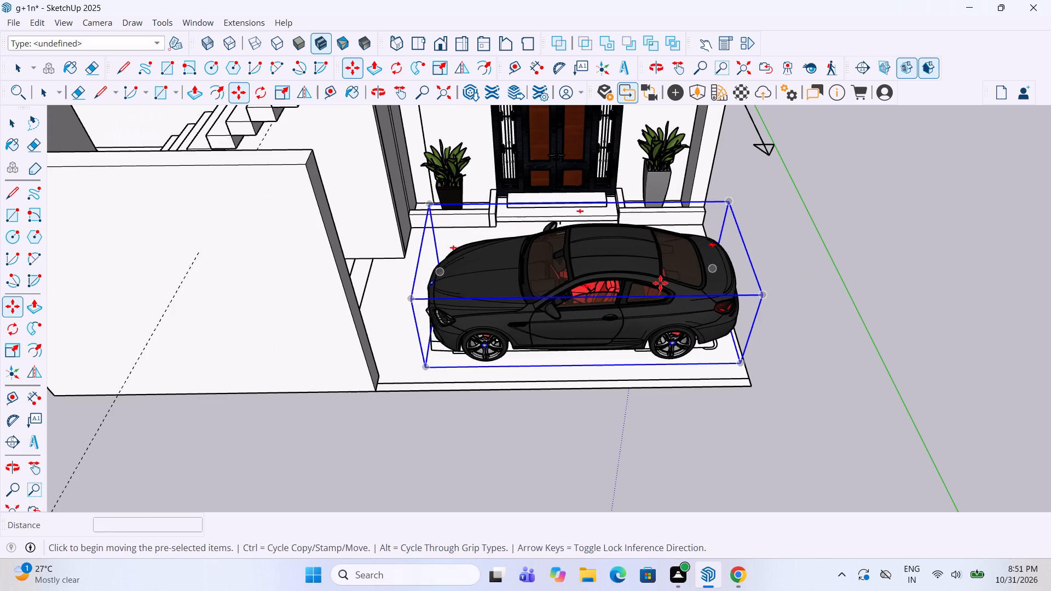
{"action": "left_click", "coordinate": [660, 283]}
{"action": "double_click", "coordinate": [651, 279]}
{"action": "key", "text": "space"}
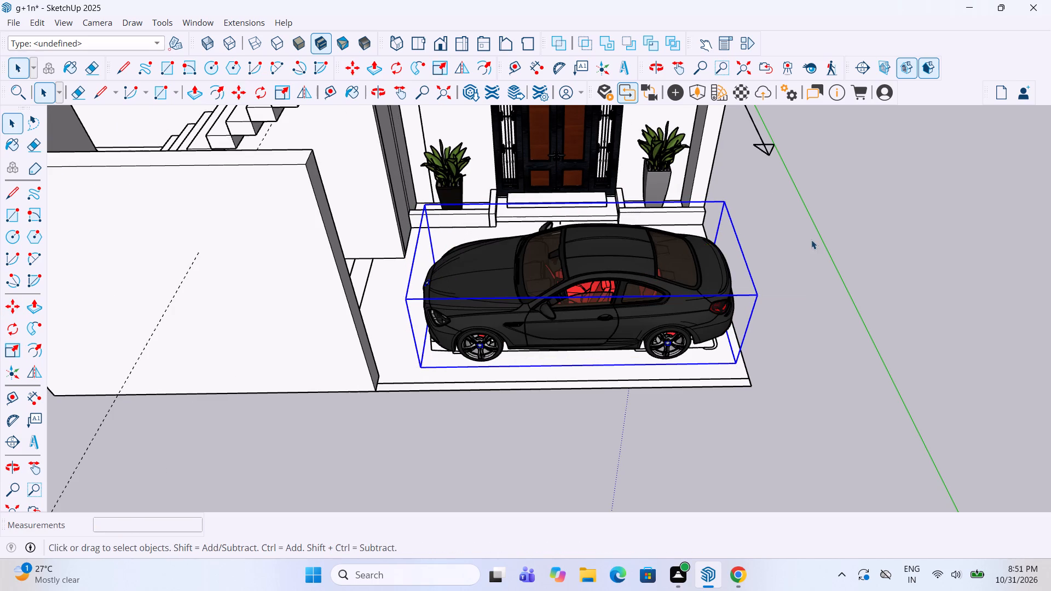
{"action": "left_click", "coordinate": [811, 240]}
Examine the parked car's fit on the slab and its place within the whole house from several angles.
{"action": "scroll", "coordinate": [669, 325], "scroll_direction": "down", "scroll_amount": 6}
{"action": "scroll", "coordinate": [592, 347], "scroll_direction": "down", "scroll_amount": 11}
{"action": "middle_click_drag", "start_coordinate": [595, 224], "coordinate": [606, 232]}
{"action": "scroll", "coordinate": [606, 232], "scroll_direction": "up", "scroll_amount": 3}
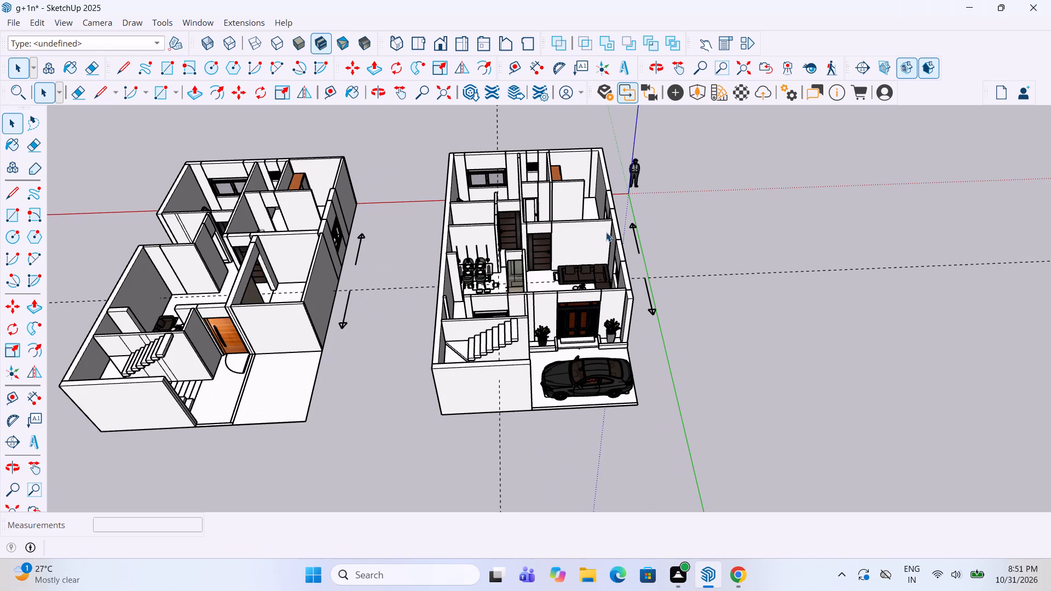
{"action": "middle_click_drag", "start_coordinate": [607, 235], "coordinate": [567, 235]}
{"action": "scroll", "coordinate": [563, 424], "scroll_direction": "up", "scroll_amount": 2}
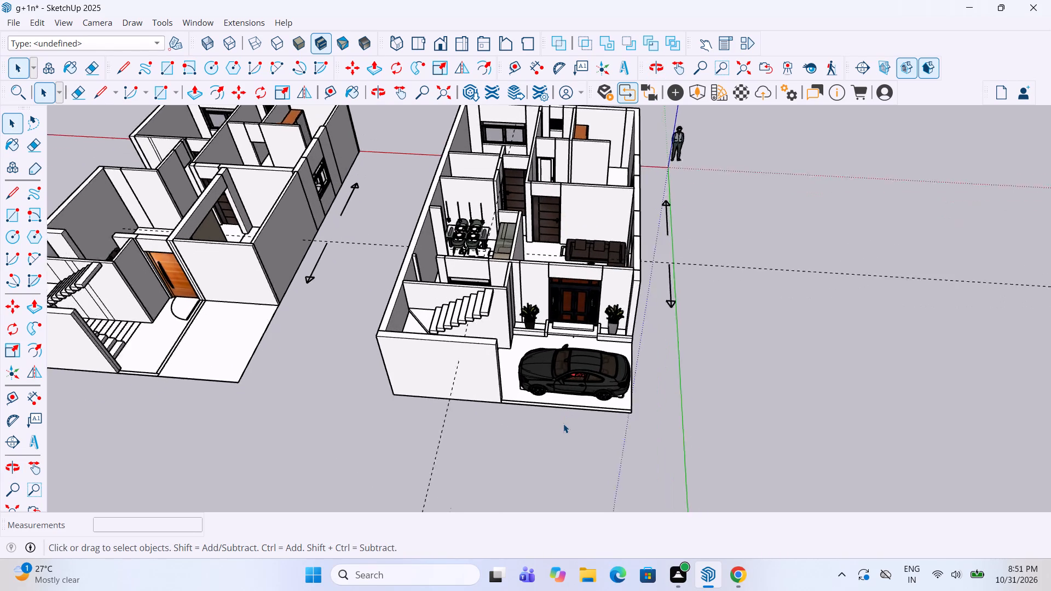
{"action": "scroll", "coordinate": [563, 424], "scroll_direction": "up", "scroll_amount": 6}
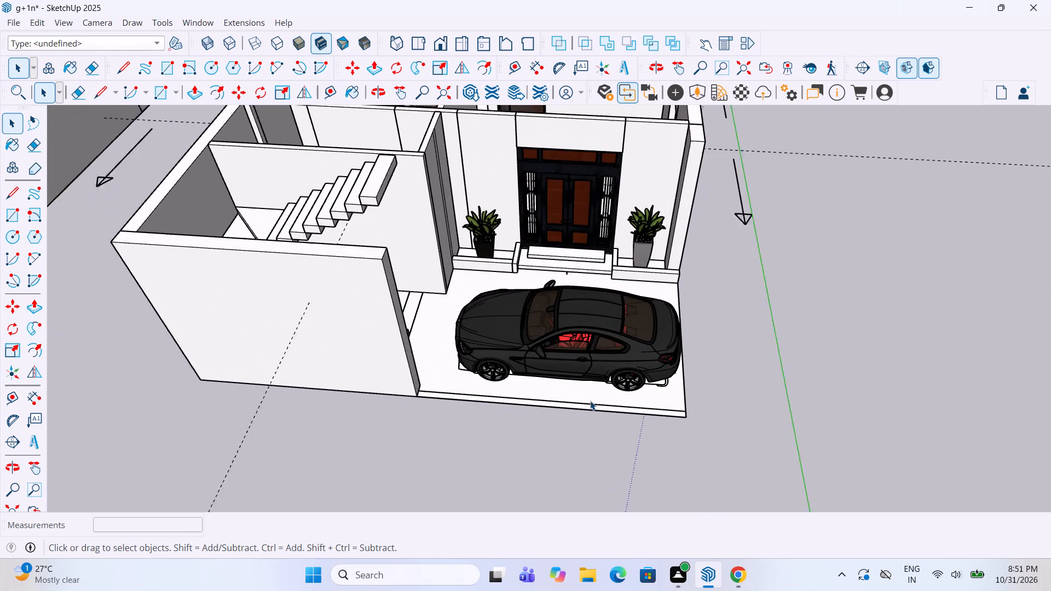
{"action": "scroll", "coordinate": [590, 401], "scroll_direction": "up", "scroll_amount": 2}
{"action": "middle_click_drag", "start_coordinate": [564, 385], "coordinate": [591, 462]}
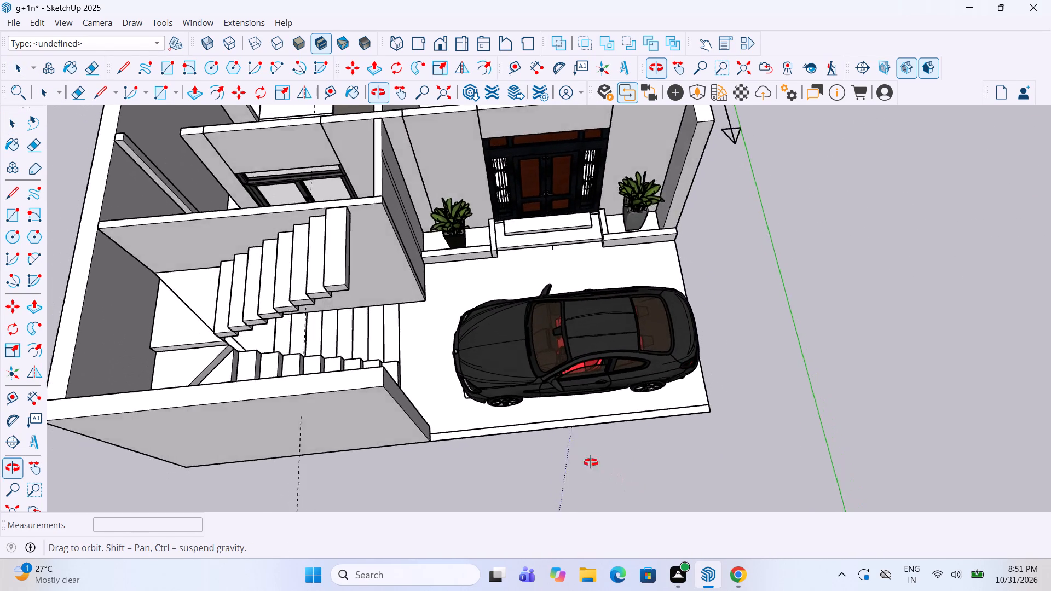
{"action": "middle_click_drag", "start_coordinate": [591, 462], "coordinate": [555, 375]}
{"action": "scroll", "coordinate": [559, 382], "scroll_direction": "down", "scroll_amount": 8}
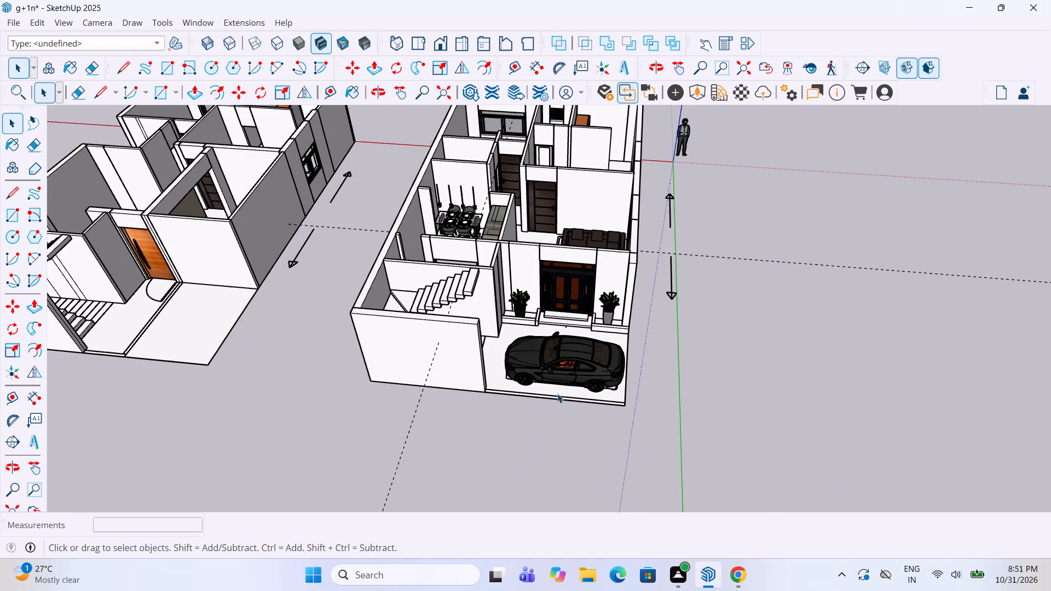
{"action": "scroll", "coordinate": [557, 400], "scroll_direction": "down", "scroll_amount": 6}
{"action": "middle_click_drag", "start_coordinate": [587, 279], "coordinate": [604, 288]}
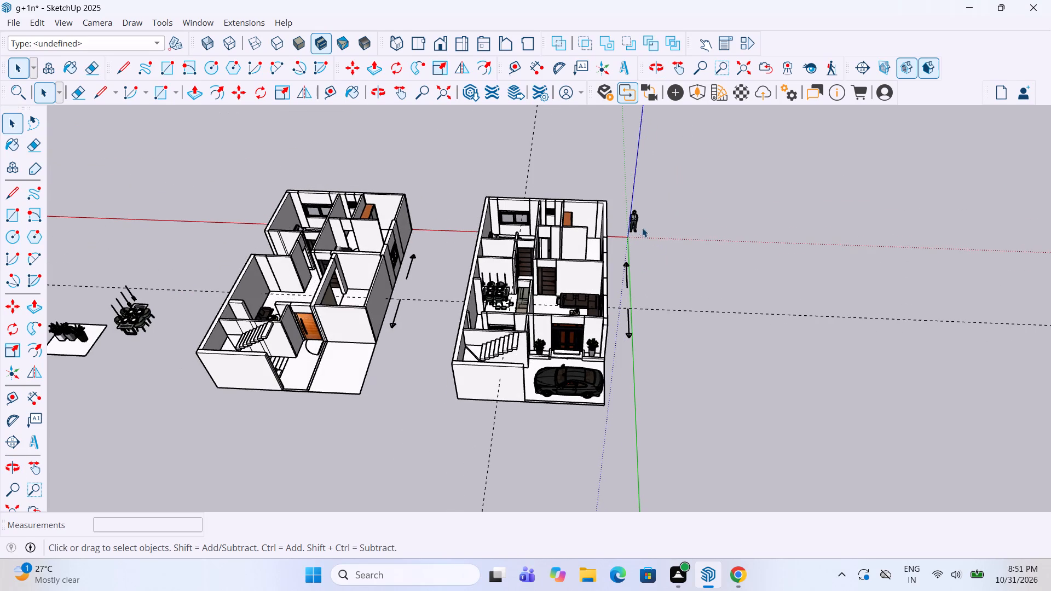
Delete the standing person figure beside the furnished house near the axes origin.
{"action": "left_click", "coordinate": [631, 221]}
{"action": "key", "text": "Delete"}
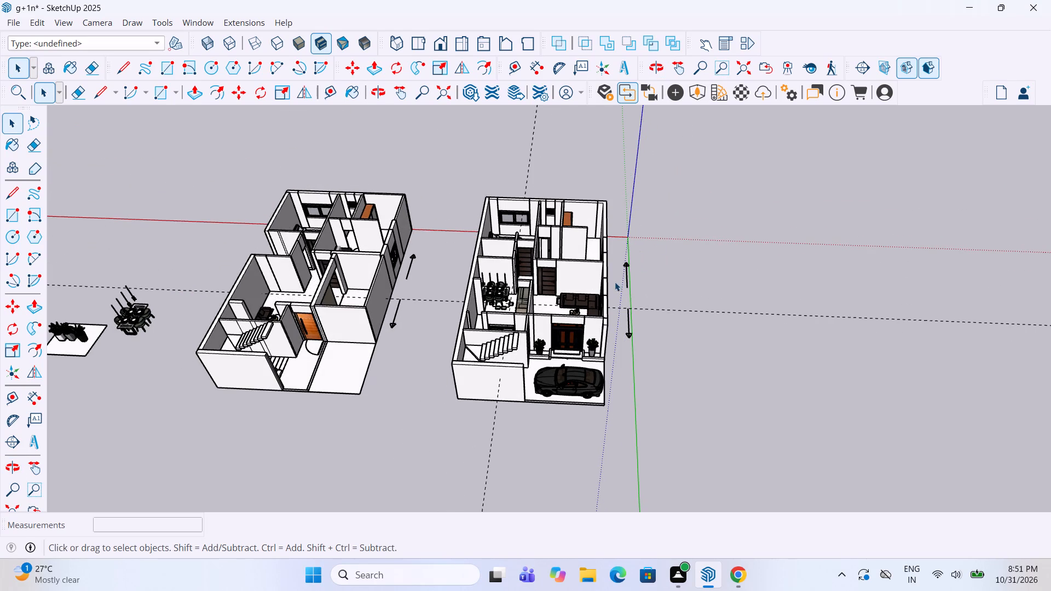
{"action": "left_click", "coordinate": [624, 275]}
{"action": "key", "text": "Delete"}
Draw a ground rectangle about 38' 7" by 74' around the furnished house, extending past the parking area.
{"action": "left_click", "coordinate": [7, 217]}
{"action": "middle_click_drag", "start_coordinate": [477, 199], "coordinate": [491, 237]}
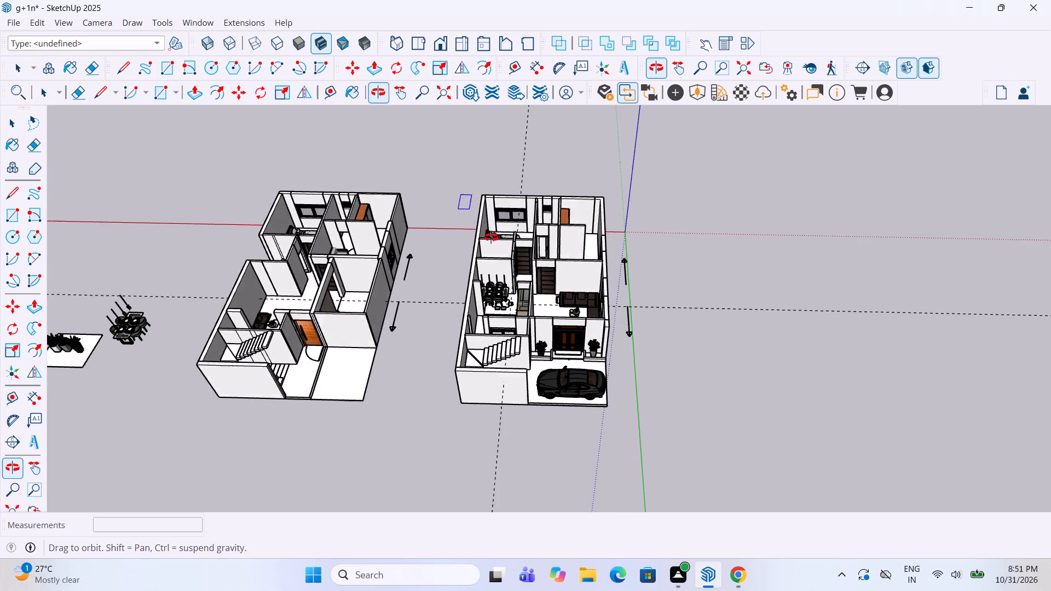
{"action": "middle_click_drag", "start_coordinate": [491, 237], "coordinate": [496, 246]}
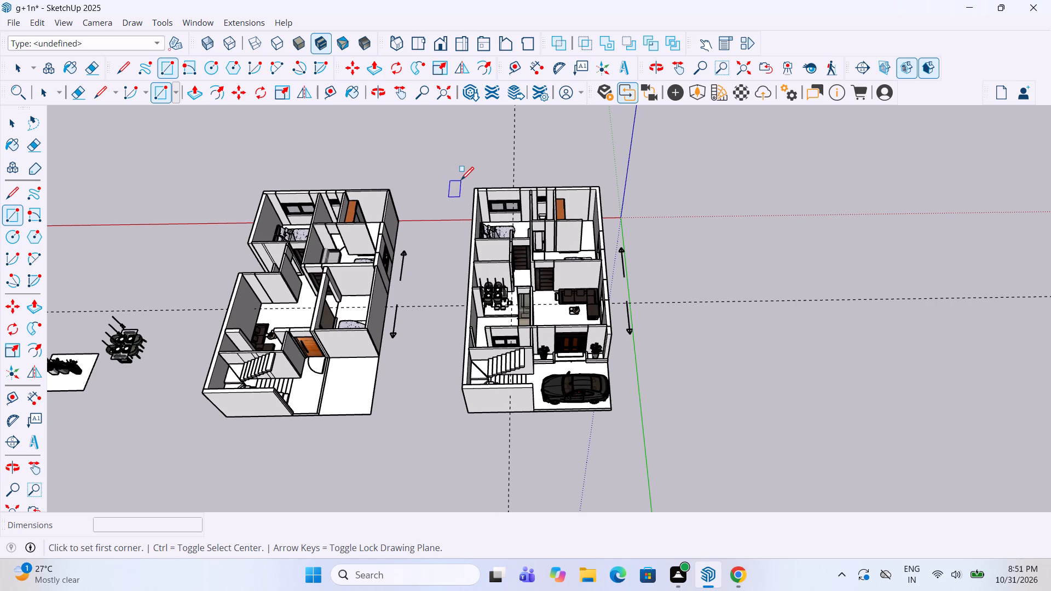
{"action": "left_click", "coordinate": [459, 181]}
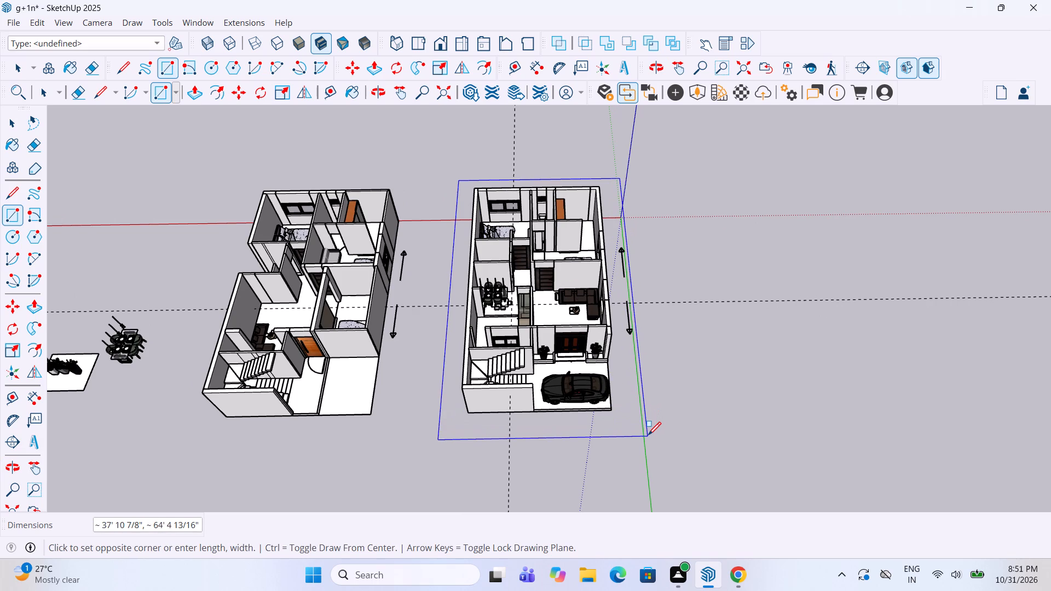
{"action": "left_click", "coordinate": [657, 489]}
Make the new ground rectangle around the furnished house into a group.
{"action": "scroll", "coordinate": [620, 431], "scroll_direction": "up", "scroll_amount": 1}
{"action": "key", "text": "space"}
{"action": "left_click", "coordinate": [567, 450]}
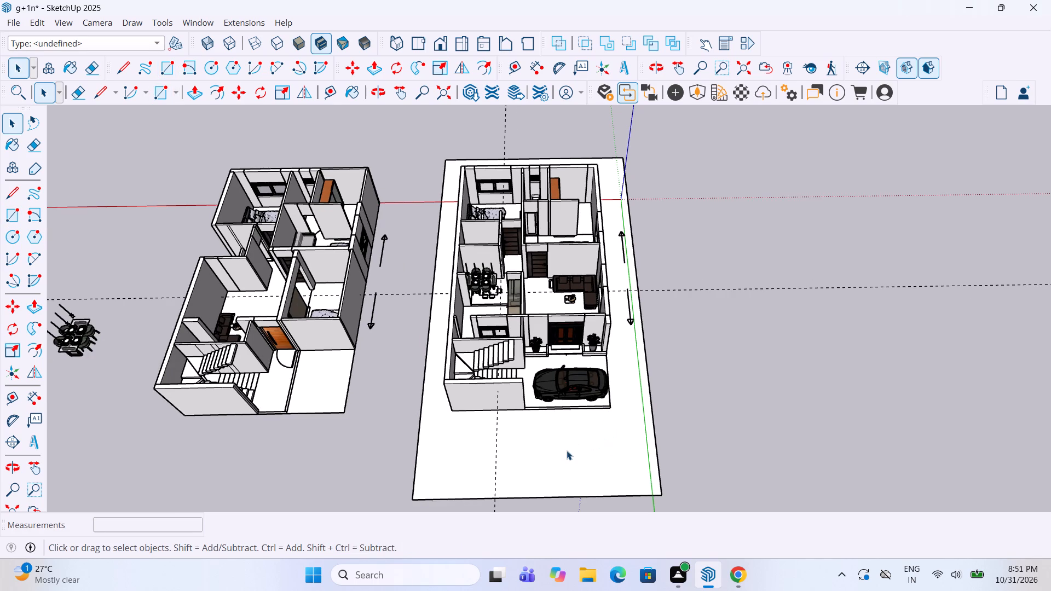
{"action": "right_click", "coordinate": [503, 433]}
{"action": "left_click", "coordinate": [571, 284]}
Open the ground group and offset its outline inward by 9" to form a boundary wall strip.
{"action": "double_click", "coordinate": [534, 475]}
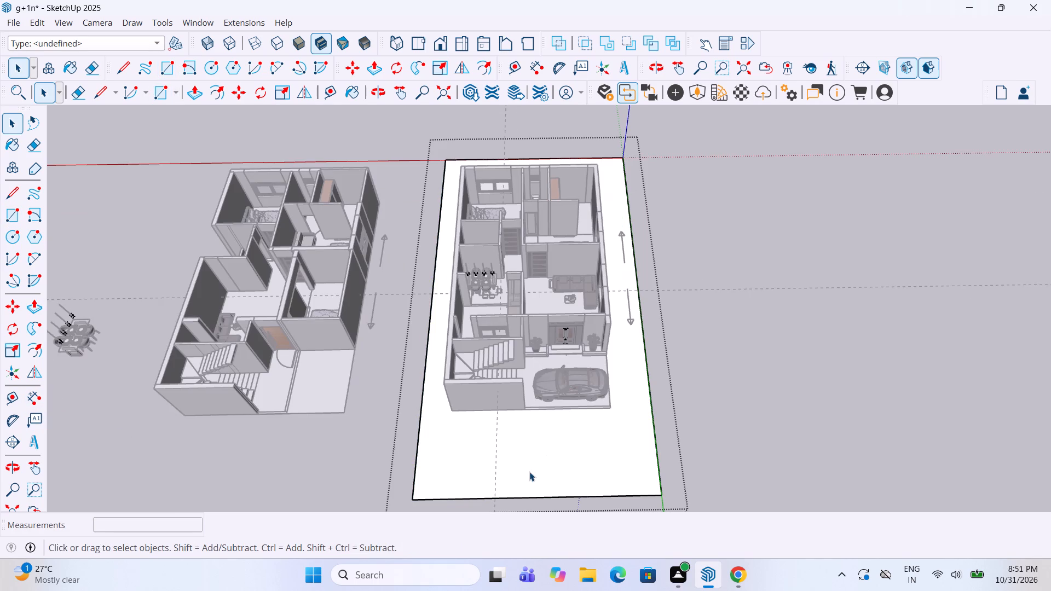
{"action": "left_click", "coordinate": [30, 355]}
{"action": "left_click", "coordinate": [426, 448]}
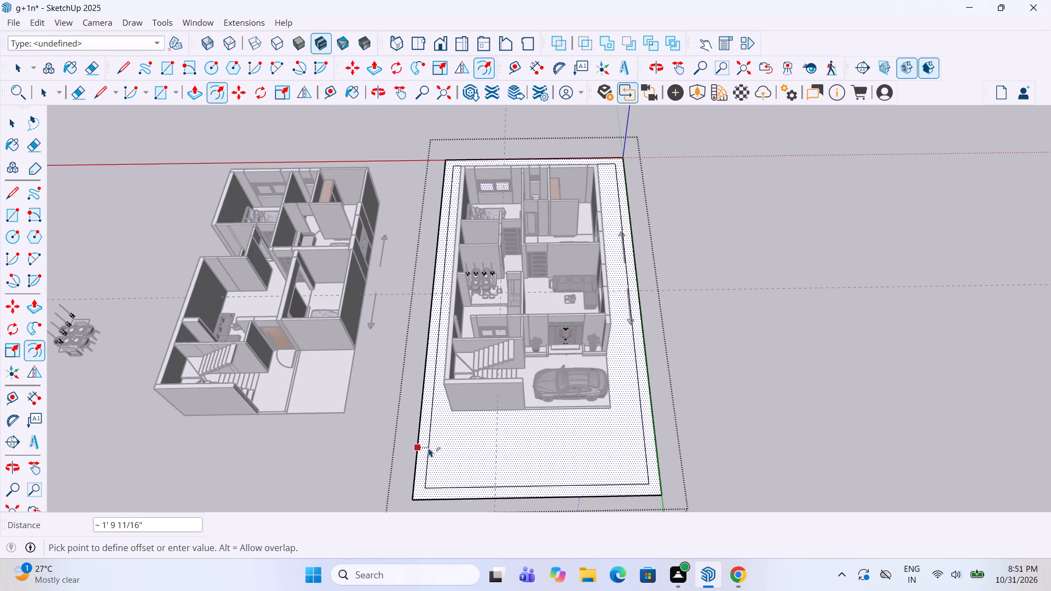
{"action": "type", "text": "9\""}
{"action": "key", "text": "Return"}
{"action": "key", "text": "n"}
{"action": "key", "text": "space"}
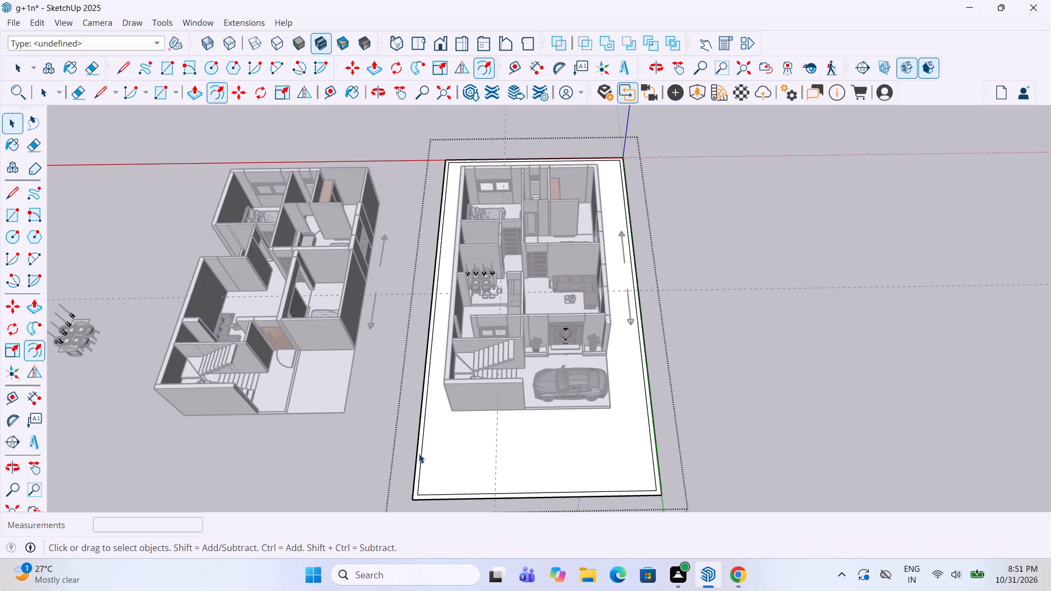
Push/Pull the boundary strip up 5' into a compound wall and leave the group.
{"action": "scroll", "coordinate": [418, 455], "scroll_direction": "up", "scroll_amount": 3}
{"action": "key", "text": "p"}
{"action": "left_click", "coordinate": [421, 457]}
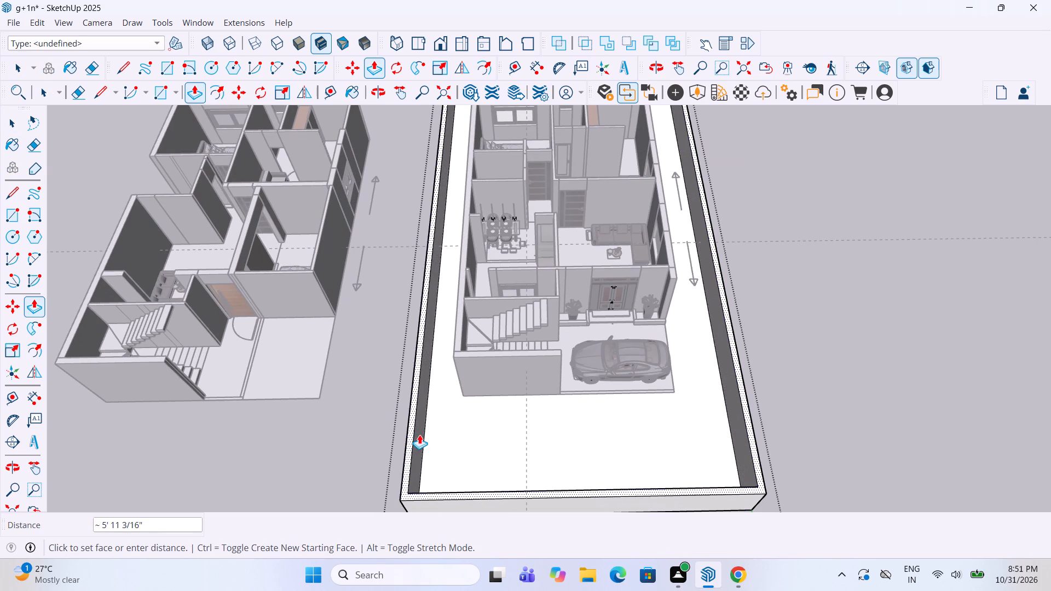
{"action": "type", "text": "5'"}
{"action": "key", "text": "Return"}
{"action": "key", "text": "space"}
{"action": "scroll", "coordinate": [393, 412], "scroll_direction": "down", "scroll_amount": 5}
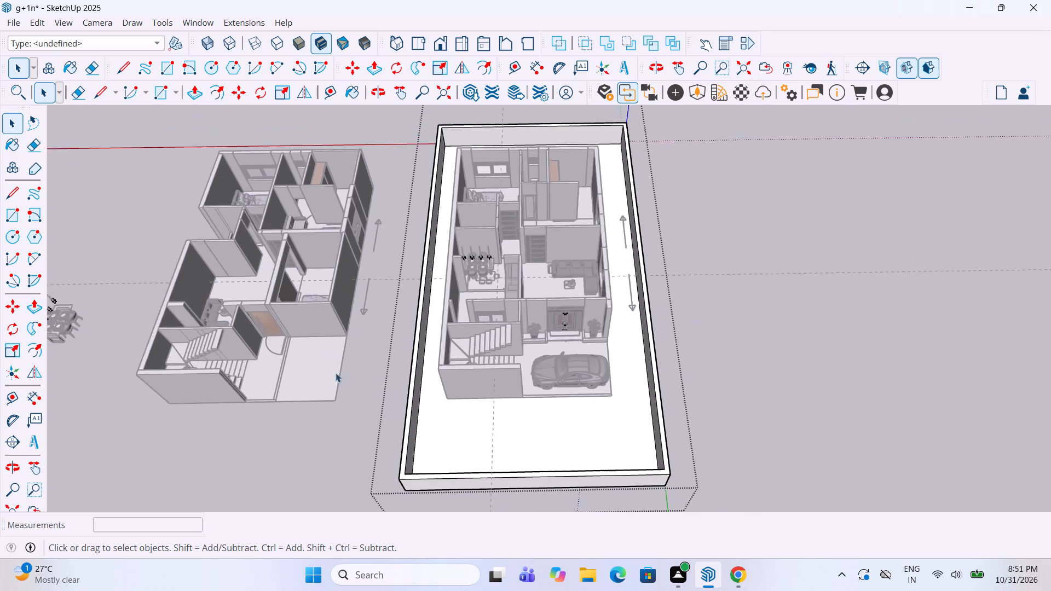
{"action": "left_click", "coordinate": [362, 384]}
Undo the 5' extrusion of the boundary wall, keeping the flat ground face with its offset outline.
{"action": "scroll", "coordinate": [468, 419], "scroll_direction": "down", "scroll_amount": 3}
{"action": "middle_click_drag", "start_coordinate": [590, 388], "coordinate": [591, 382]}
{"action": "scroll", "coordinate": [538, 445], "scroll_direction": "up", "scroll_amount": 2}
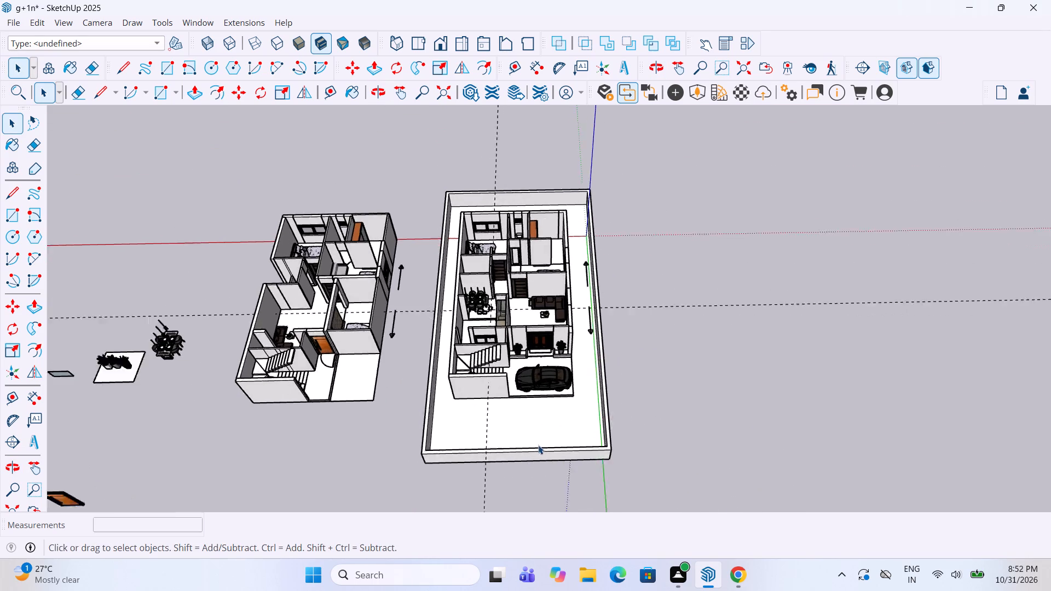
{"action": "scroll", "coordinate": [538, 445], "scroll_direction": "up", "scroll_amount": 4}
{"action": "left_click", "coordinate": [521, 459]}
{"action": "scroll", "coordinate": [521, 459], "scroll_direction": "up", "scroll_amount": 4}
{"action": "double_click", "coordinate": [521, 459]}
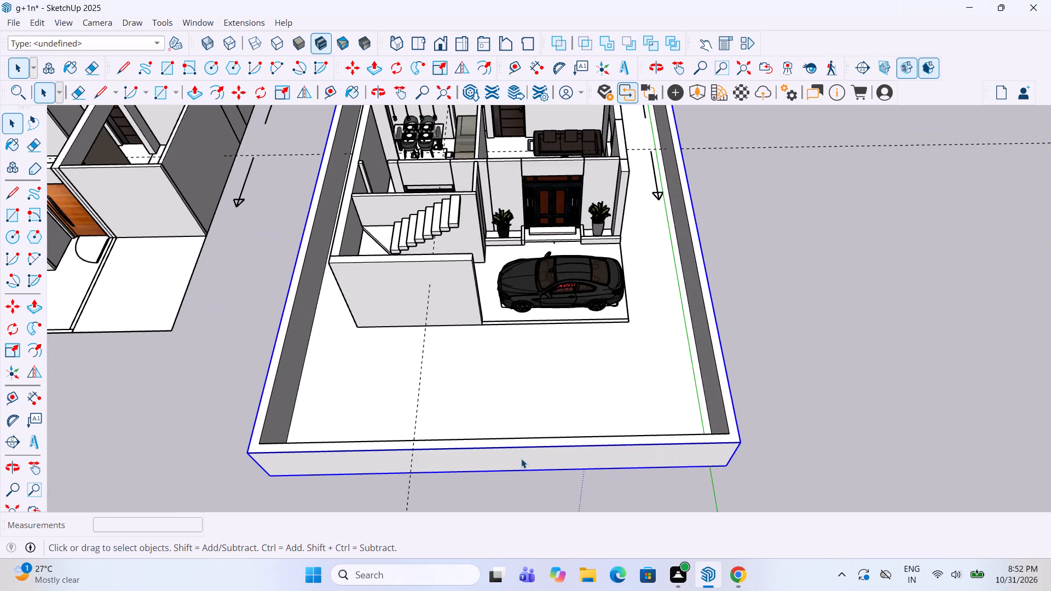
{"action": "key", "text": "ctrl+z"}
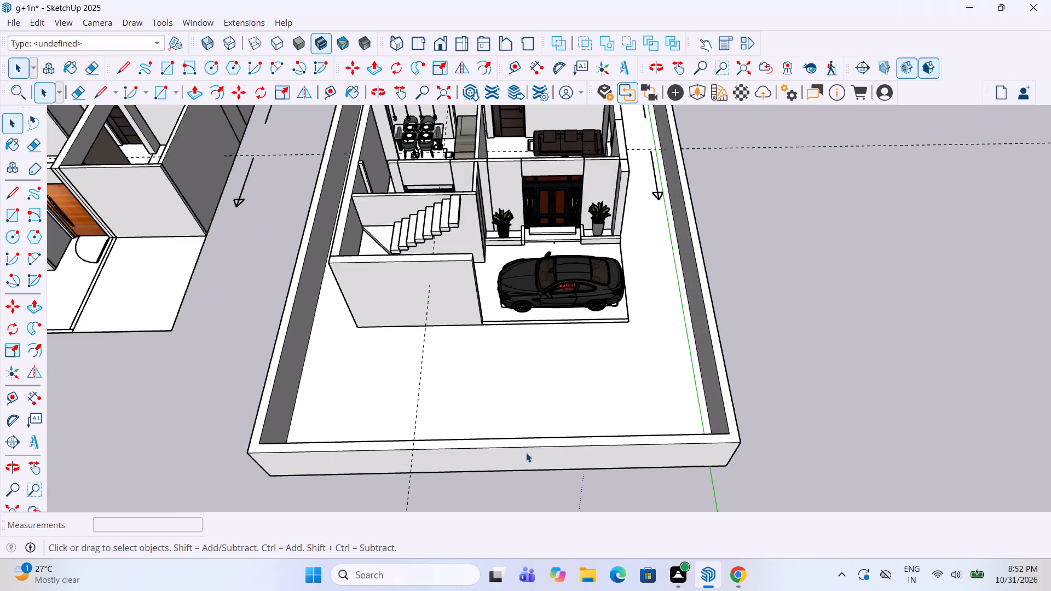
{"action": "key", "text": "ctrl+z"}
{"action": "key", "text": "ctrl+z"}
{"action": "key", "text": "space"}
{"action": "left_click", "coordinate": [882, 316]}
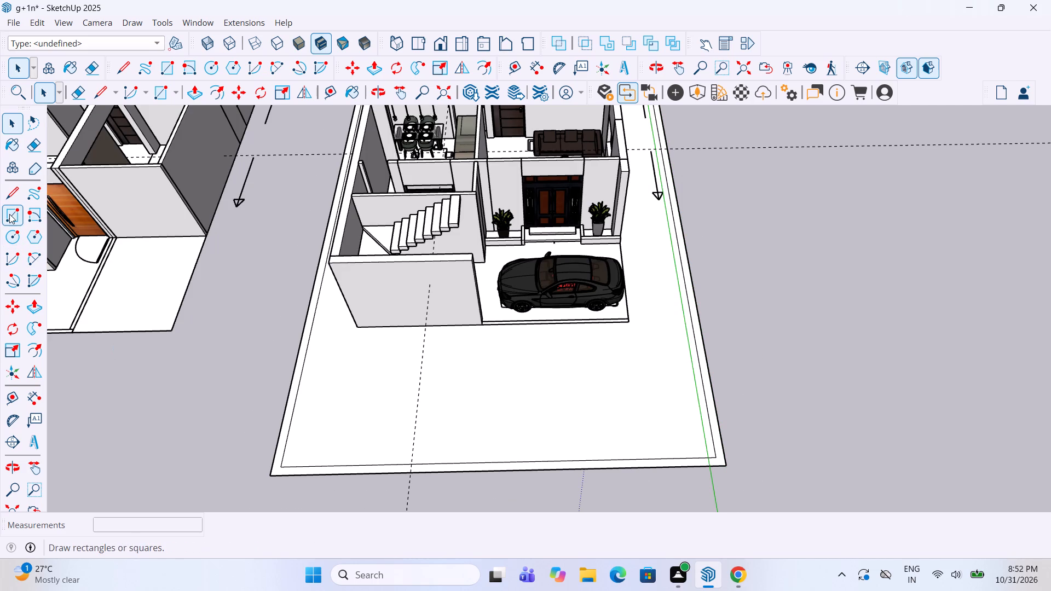
Open the ground group and draw a short line across the front boundary strip to mark one side of the gate opening.
{"action": "left_click", "coordinate": [5, 189]}
{"action": "key", "text": "space"}
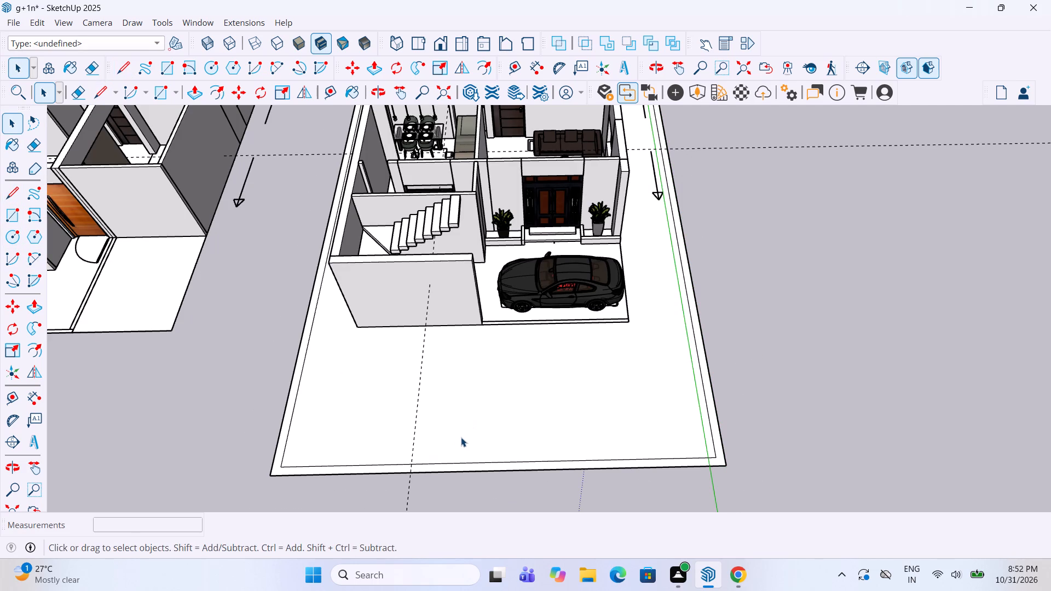
{"action": "left_click", "coordinate": [461, 437]}
{"action": "left_click", "coordinate": [460, 437]}
{"action": "left_click", "coordinate": [16, 195]}
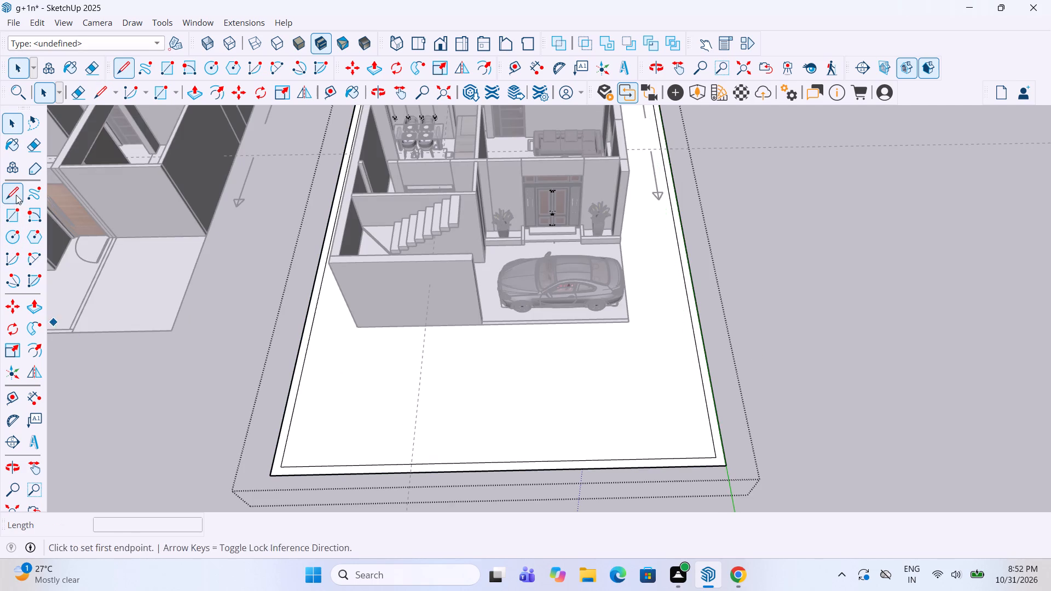
{"action": "scroll", "coordinate": [550, 503], "scroll_direction": "up", "scroll_amount": 2}
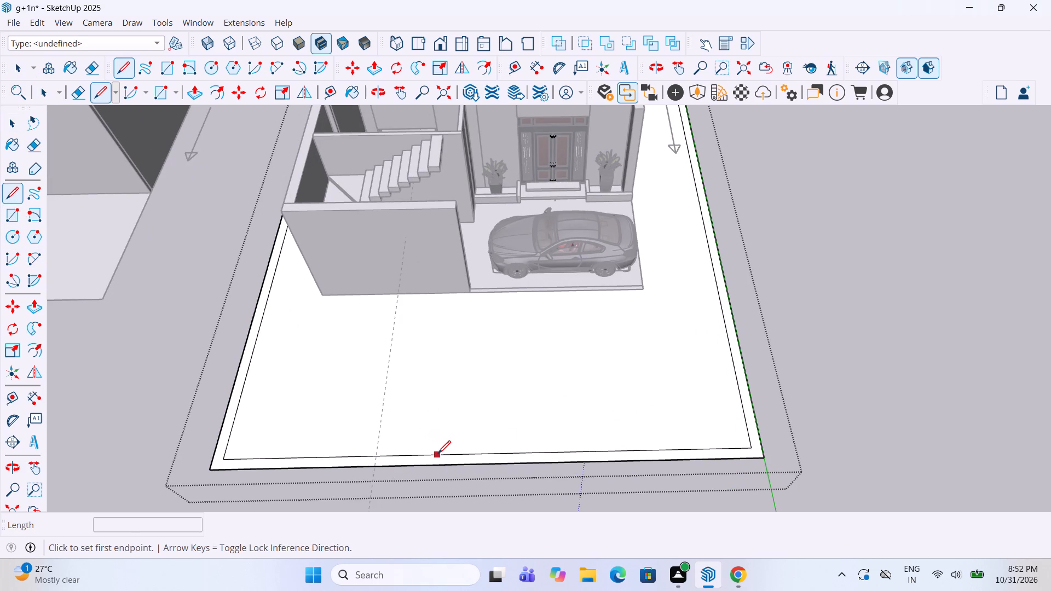
{"action": "left_click", "coordinate": [438, 455]}
{"action": "left_click", "coordinate": [440, 464]}
{"action": "key", "text": "space"}
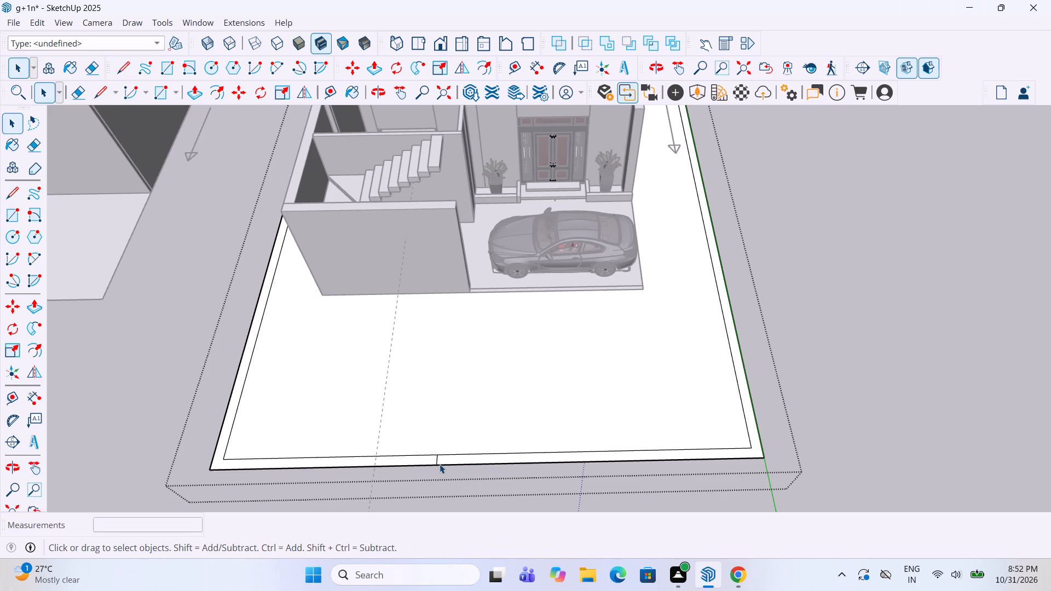
Copy the short line 6' along the front strip and shift the copy about 11' 4 3/4" farther to mark the gate opening's other side.
{"action": "left_click", "coordinate": [435, 459]}
{"action": "left_click", "coordinate": [435, 459]}
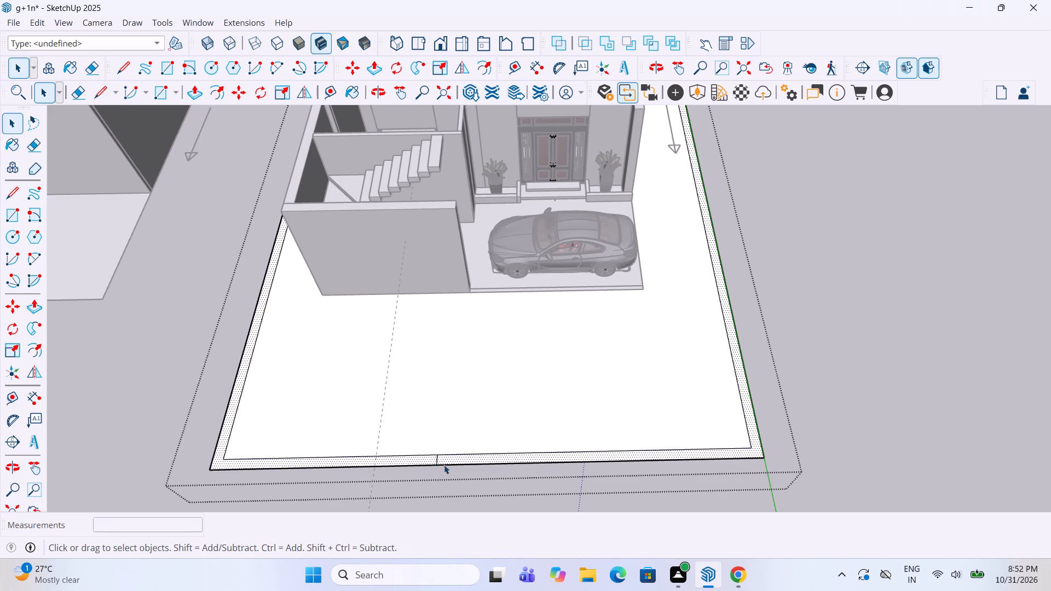
{"action": "left_click", "coordinate": [438, 460]}
{"action": "key", "text": "m"}
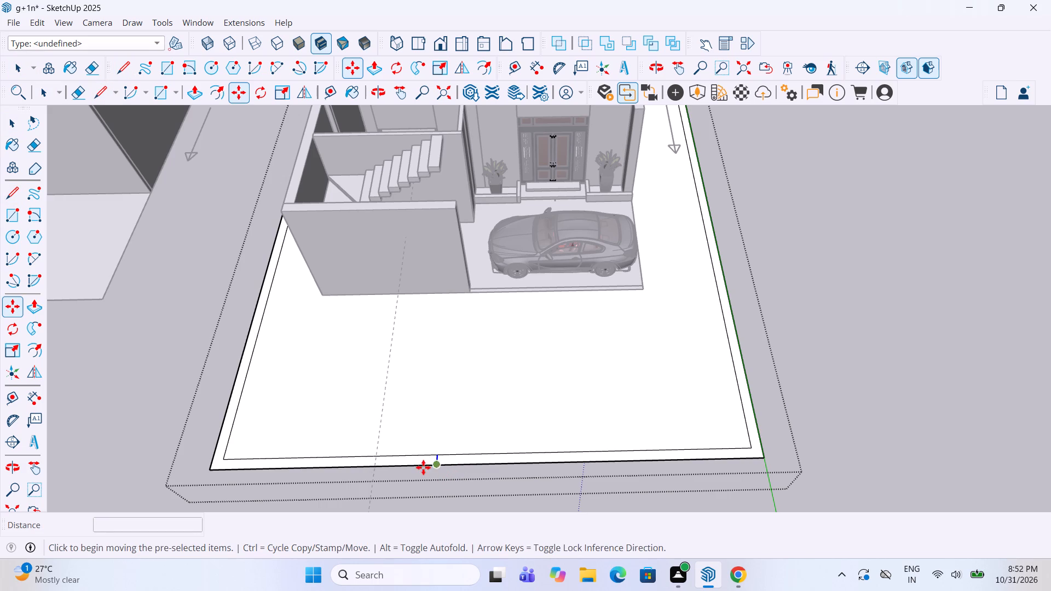
{"action": "left_click", "coordinate": [440, 471]}
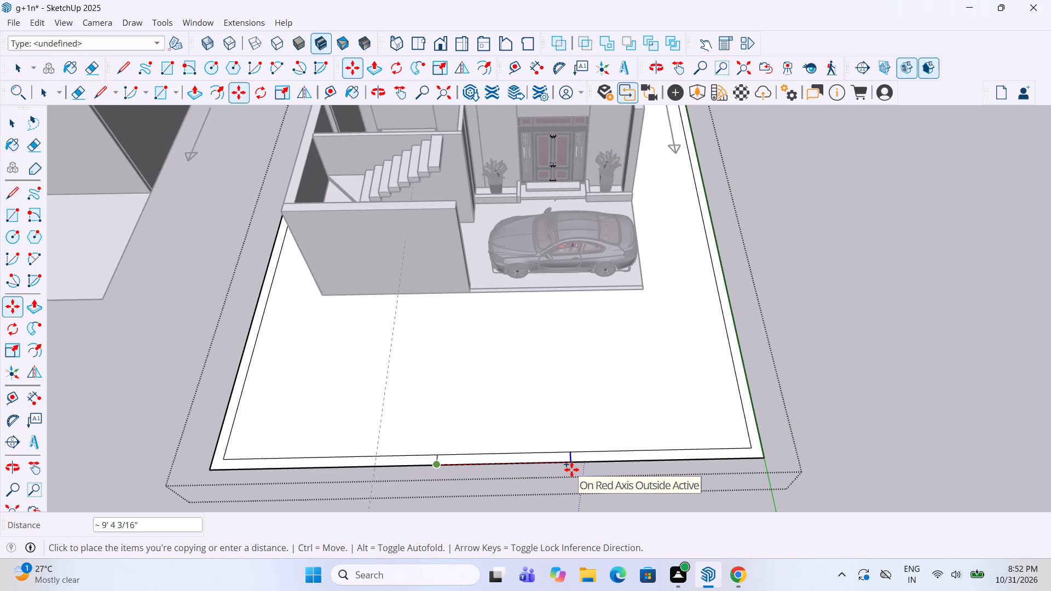
{"action": "type", "text": "6'"}
{"action": "key", "text": "Return"}
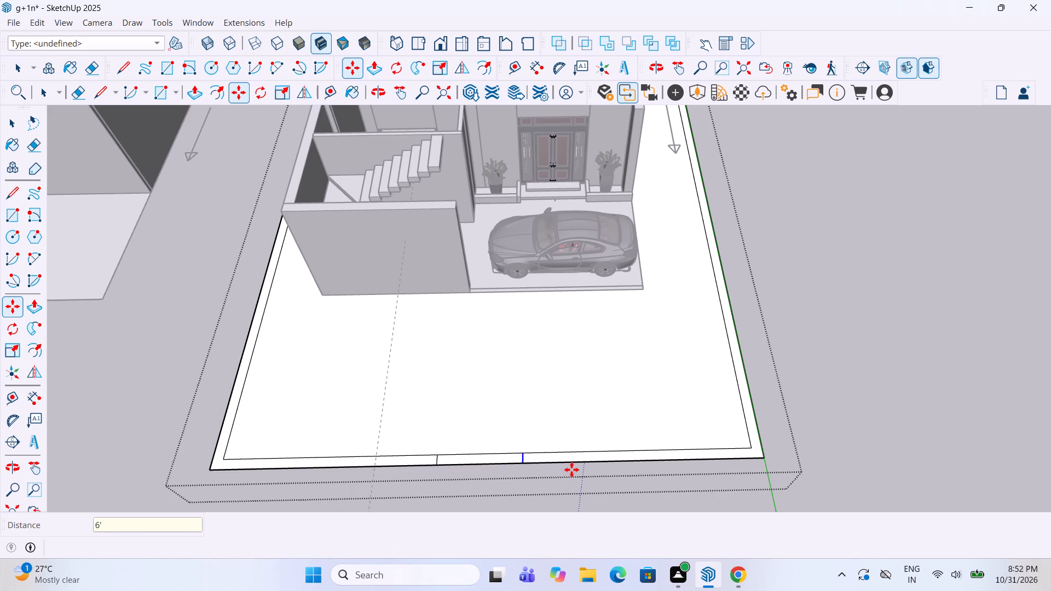
{"action": "left_click", "coordinate": [527, 465]}
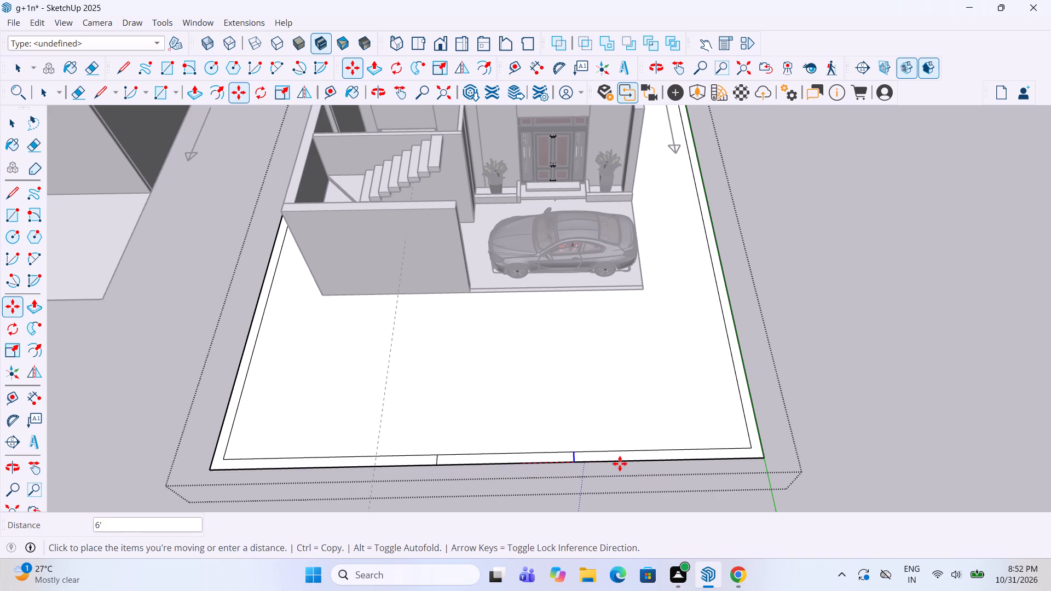
{"action": "left_click", "coordinate": [686, 463]}
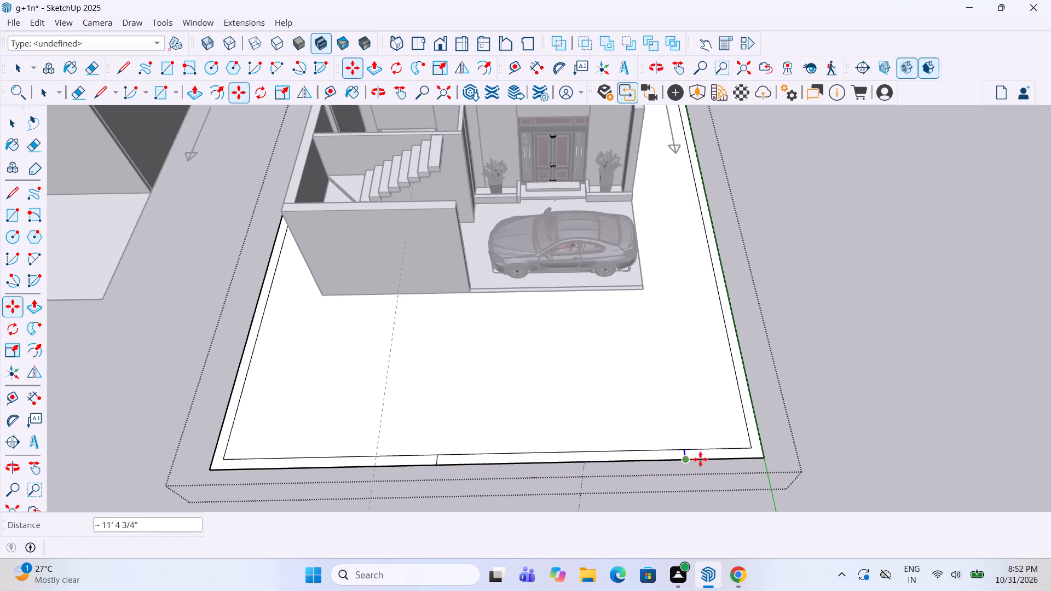
{"action": "key", "text": "space"}
{"action": "left_click", "coordinate": [823, 376]}
Push/Pull the boundary strip up 5' inside the ground group, leaving the marked front gate segment flat.
{"action": "scroll", "coordinate": [555, 447], "scroll_direction": "down", "scroll_amount": 4}
{"action": "middle_click_drag", "start_coordinate": [552, 448], "coordinate": [558, 453]}
{"action": "scroll", "coordinate": [558, 453], "scroll_direction": "up", "scroll_amount": 2}
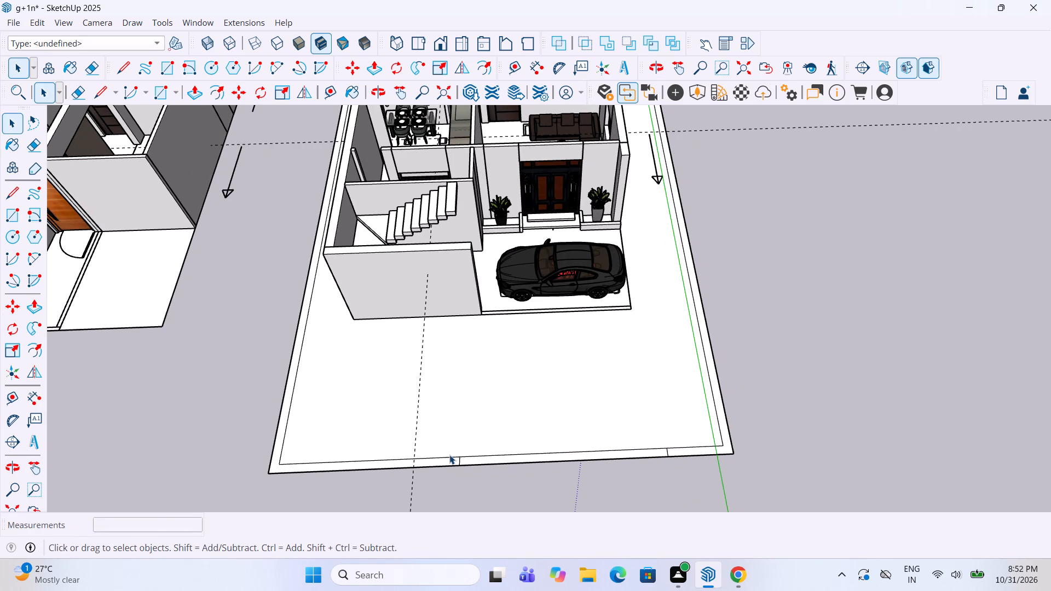
{"action": "key", "text": "p"}
{"action": "key", "text": "space"}
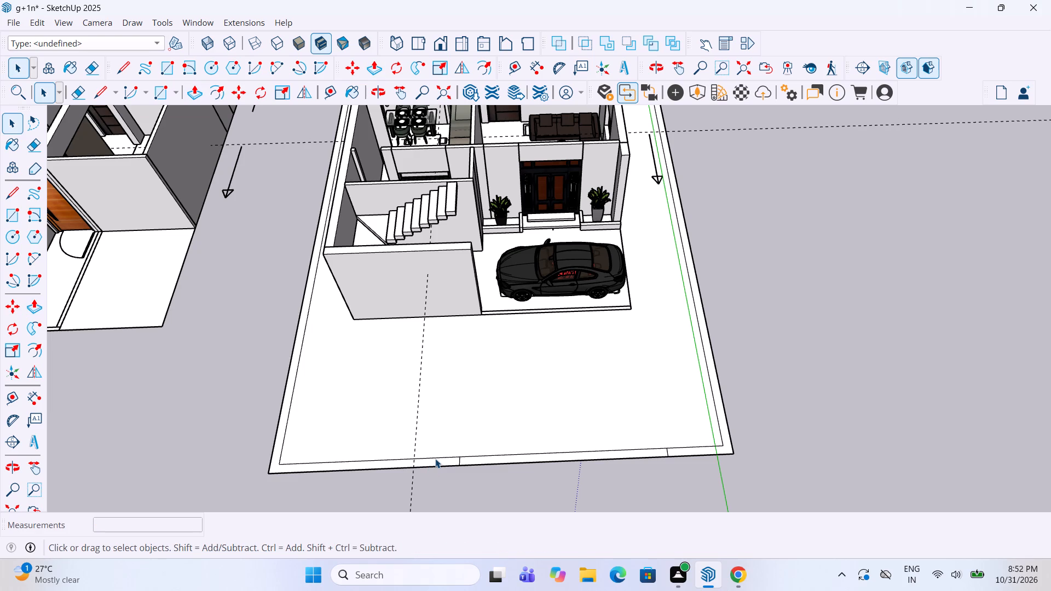
{"action": "double_click", "coordinate": [435, 459]}
{"action": "key", "text": "p"}
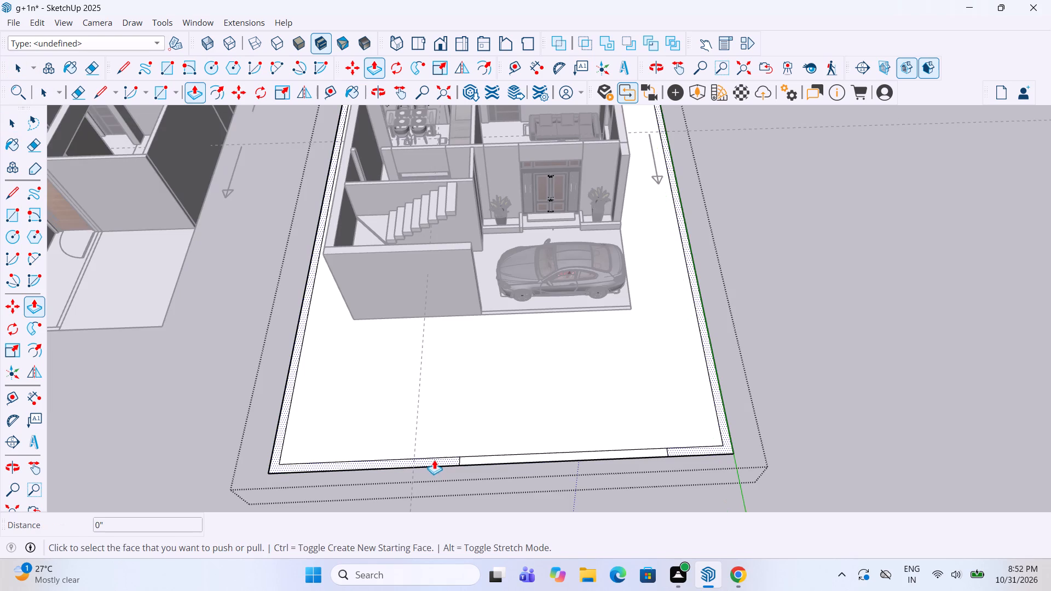
{"action": "left_click", "coordinate": [434, 459]}
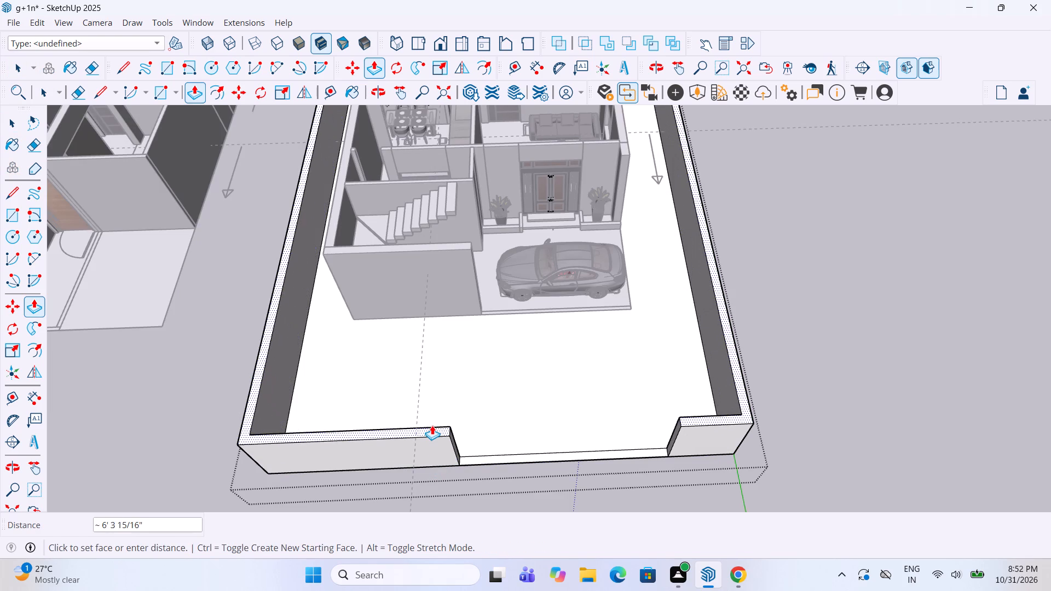
{"action": "type", "text": "5'"}
{"action": "key", "text": "Return"}
{"action": "key", "text": "space"}
{"action": "left_click", "coordinate": [830, 346]}
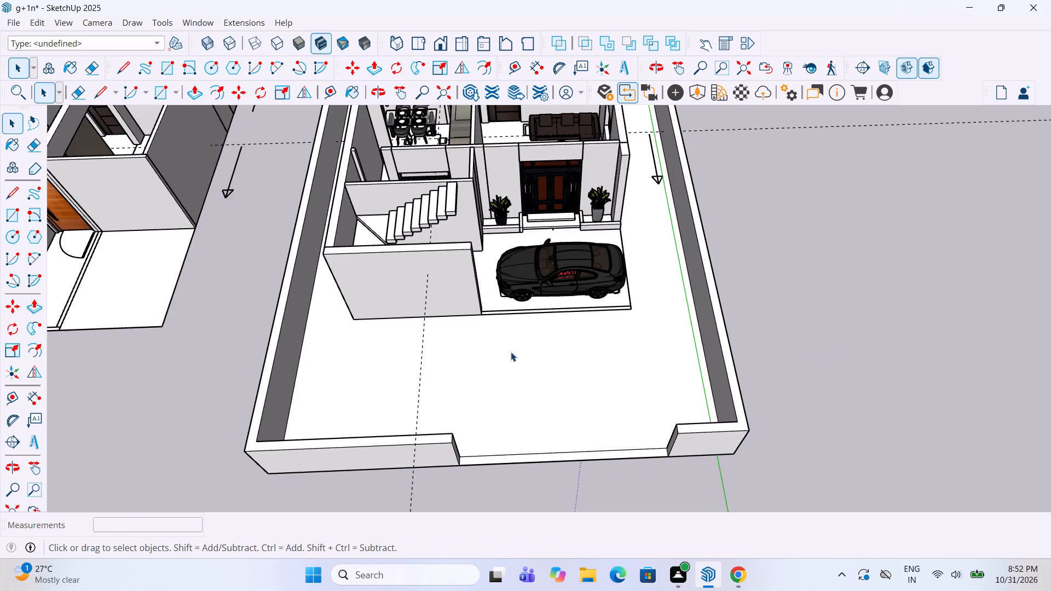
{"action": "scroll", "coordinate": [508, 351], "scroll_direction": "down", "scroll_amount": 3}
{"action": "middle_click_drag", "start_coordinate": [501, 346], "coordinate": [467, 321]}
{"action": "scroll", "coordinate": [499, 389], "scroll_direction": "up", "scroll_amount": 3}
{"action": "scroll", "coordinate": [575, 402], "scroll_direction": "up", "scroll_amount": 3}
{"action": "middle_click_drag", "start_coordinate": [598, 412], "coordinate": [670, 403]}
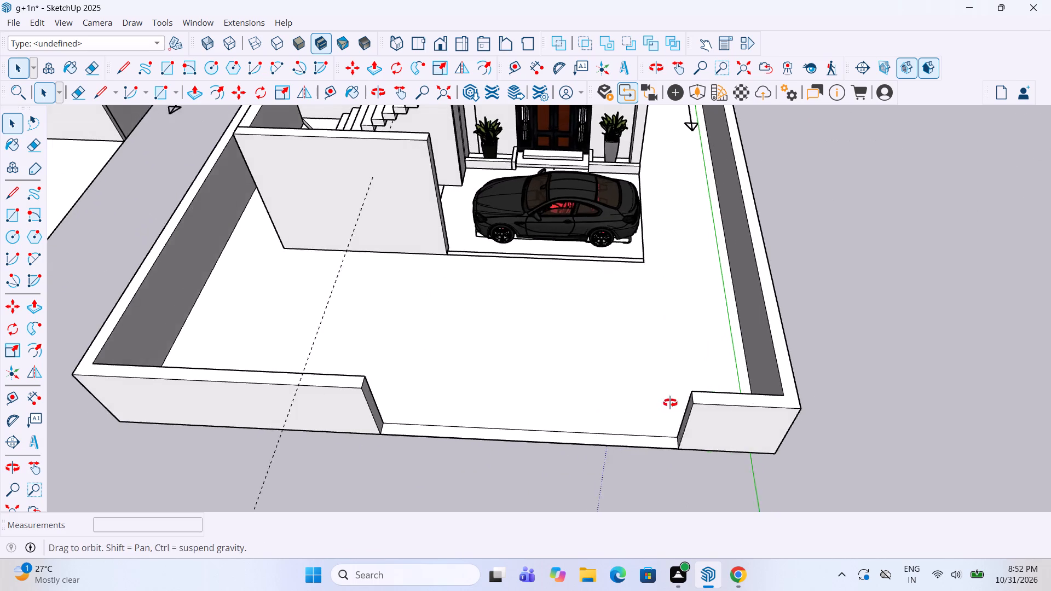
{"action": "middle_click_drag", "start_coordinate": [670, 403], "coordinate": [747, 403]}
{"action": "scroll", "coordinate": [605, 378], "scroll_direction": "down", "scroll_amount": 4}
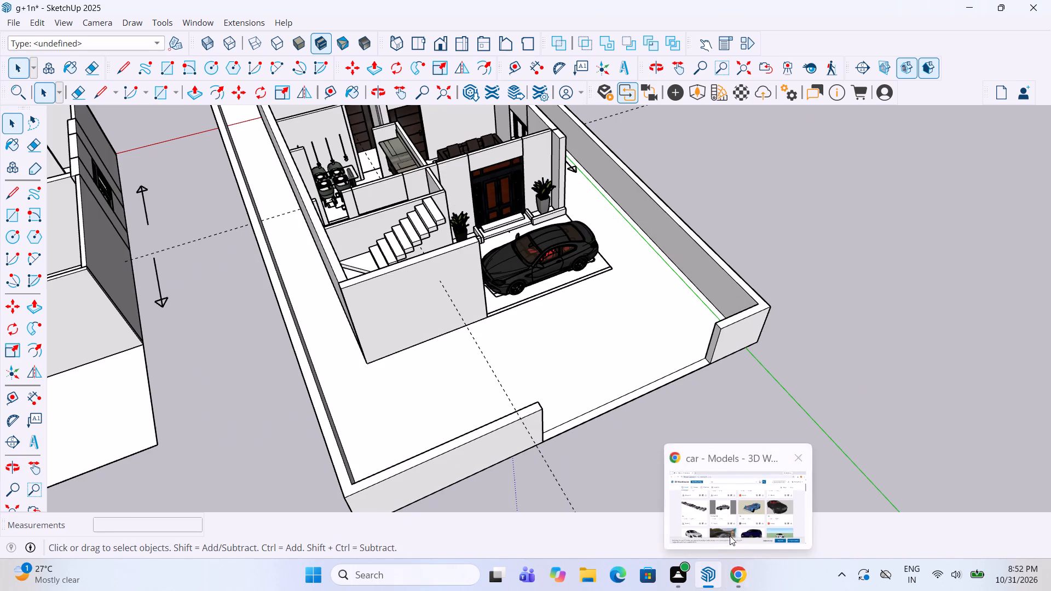
Switch to Chrome and search 3D Warehouse for "gate" models.
{"action": "left_click", "coordinate": [730, 536]}
{"action": "left_click", "coordinate": [667, 91]}
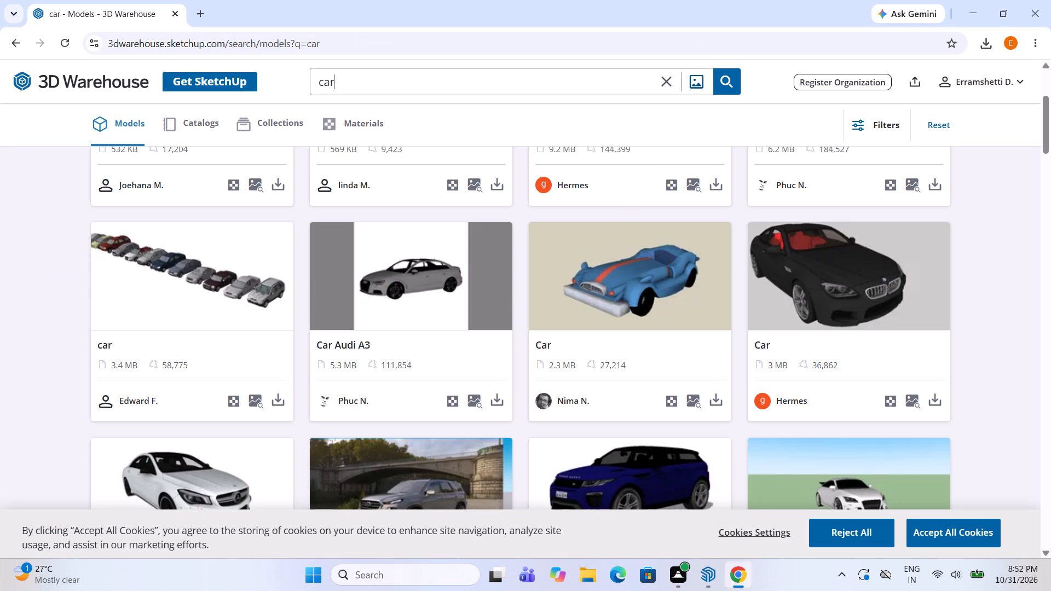
{"action": "left_click", "coordinate": [666, 82]}
{"action": "type", "text": "gate"}
{"action": "key", "text": "Return"}
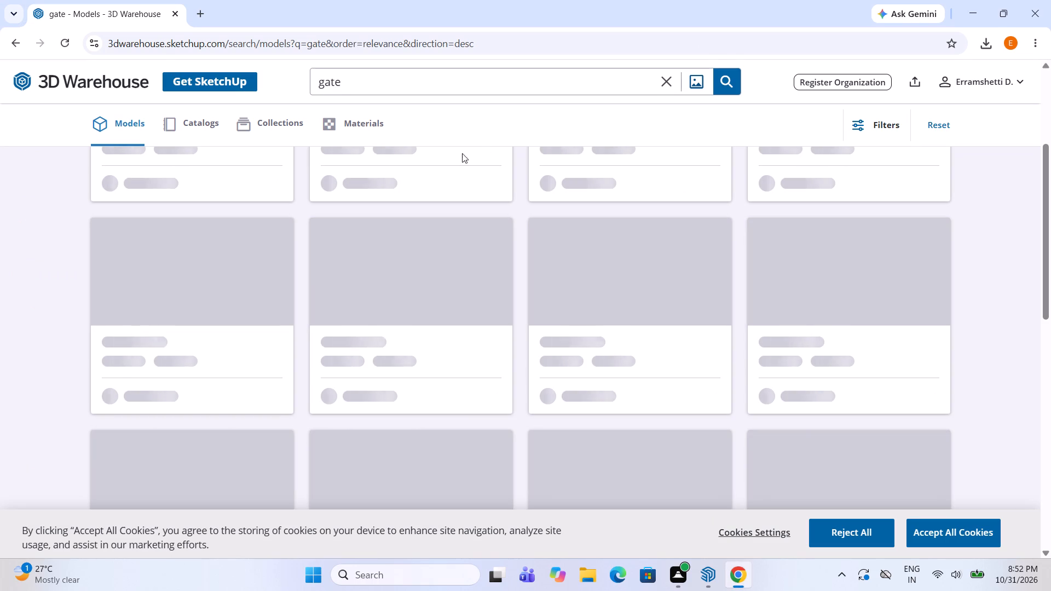
Download the "Modern gate design" model as a SketchUp file and return to the house model.
{"action": "scroll", "coordinate": [482, 286], "scroll_direction": "up", "scroll_amount": 3}
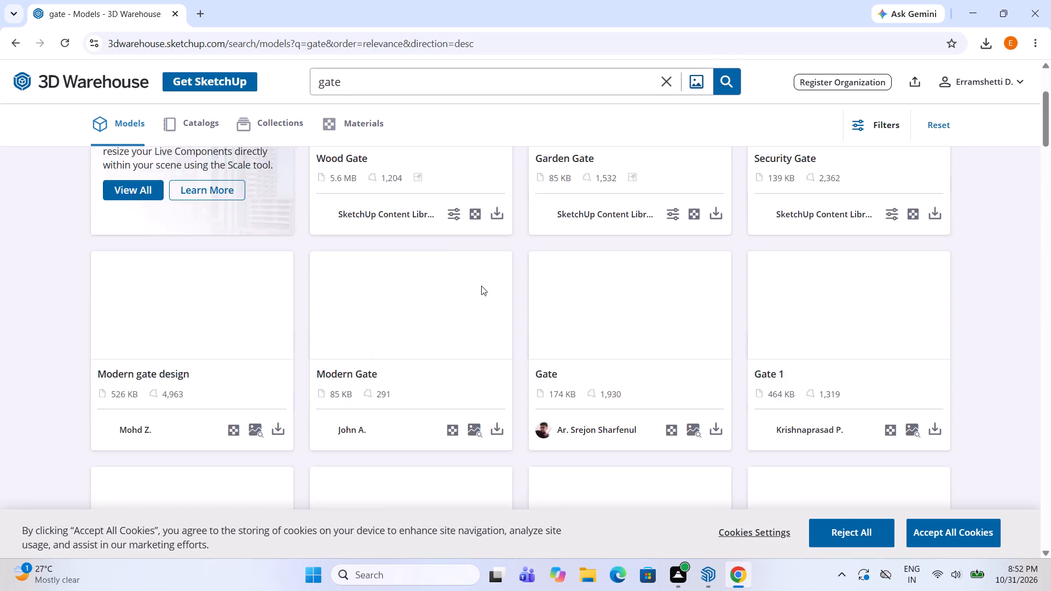
{"action": "scroll", "coordinate": [481, 286], "scroll_direction": "up", "scroll_amount": 2}
{"action": "scroll", "coordinate": [481, 286], "scroll_direction": "down", "scroll_amount": 3}
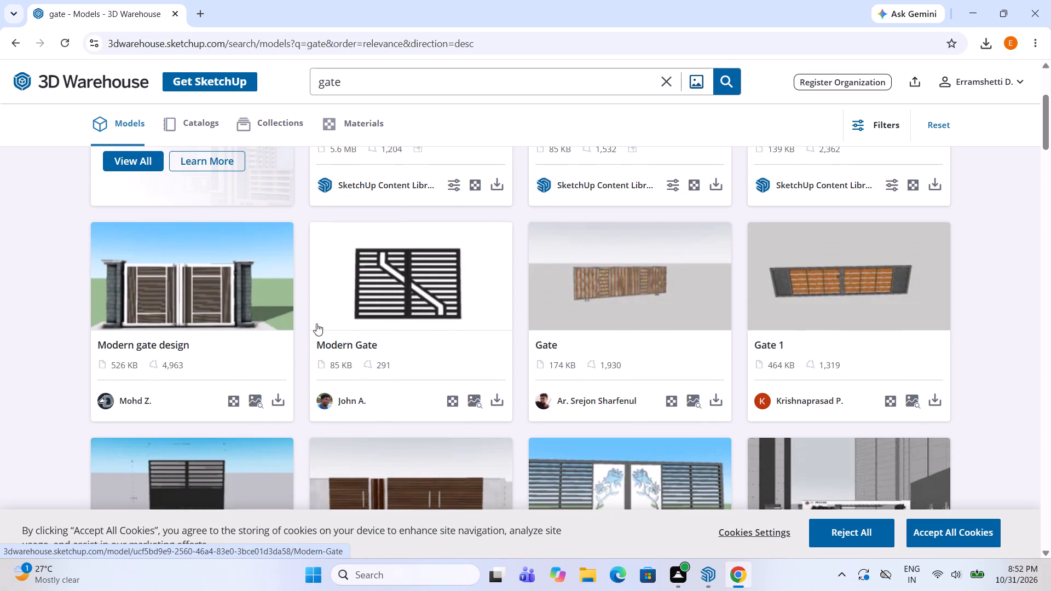
{"action": "left_click", "coordinate": [280, 401]}
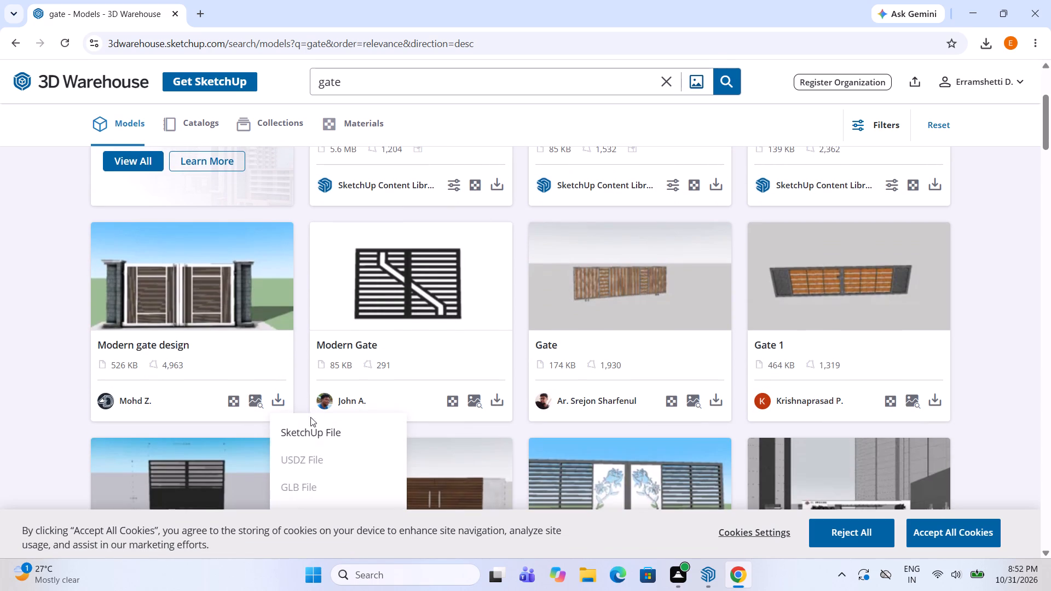
{"action": "left_click", "coordinate": [307, 427]}
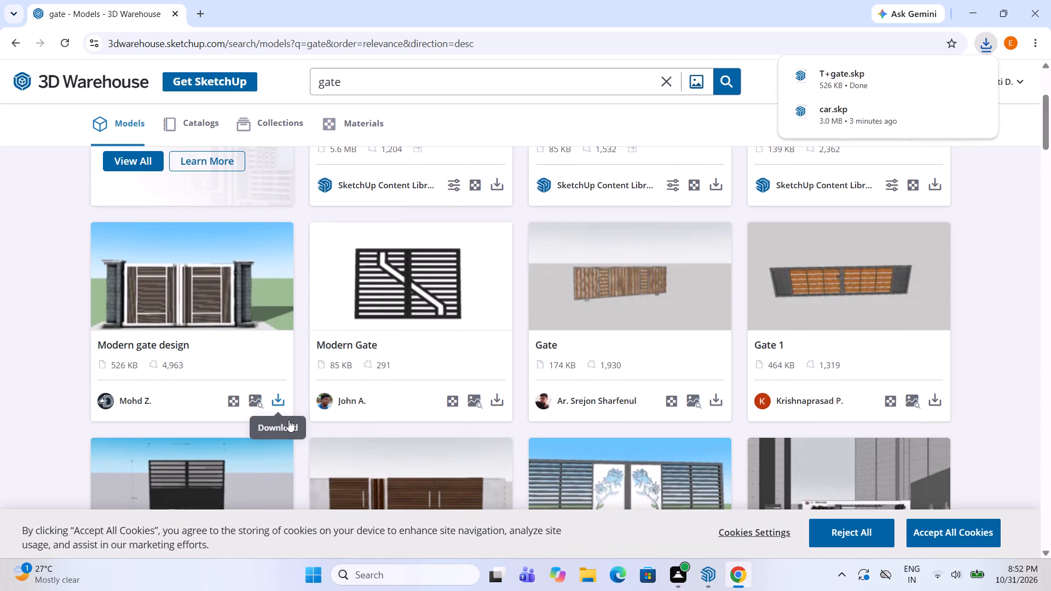
{"action": "left_click", "coordinate": [981, 11]}
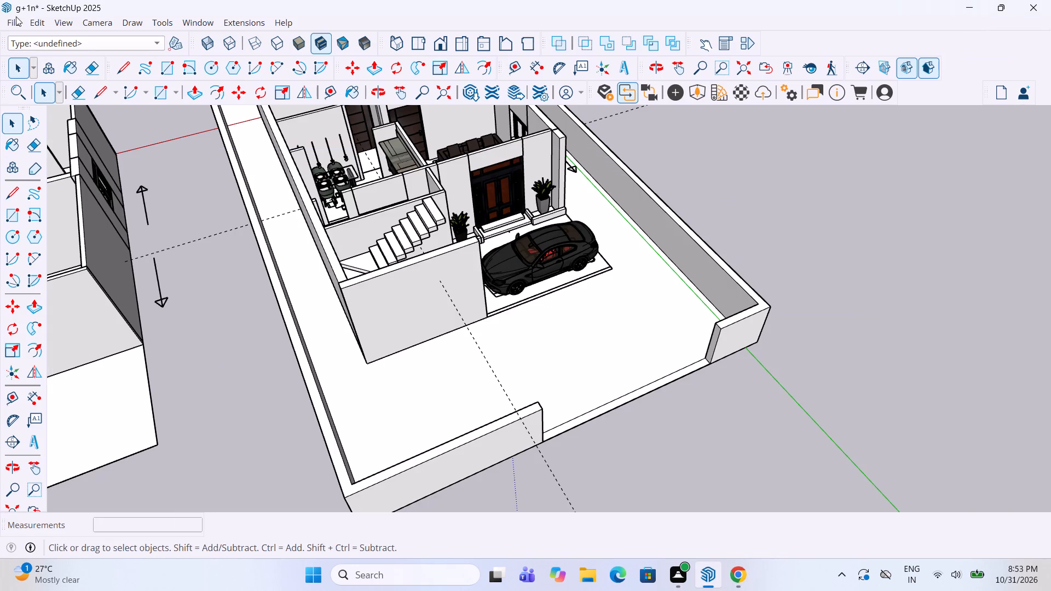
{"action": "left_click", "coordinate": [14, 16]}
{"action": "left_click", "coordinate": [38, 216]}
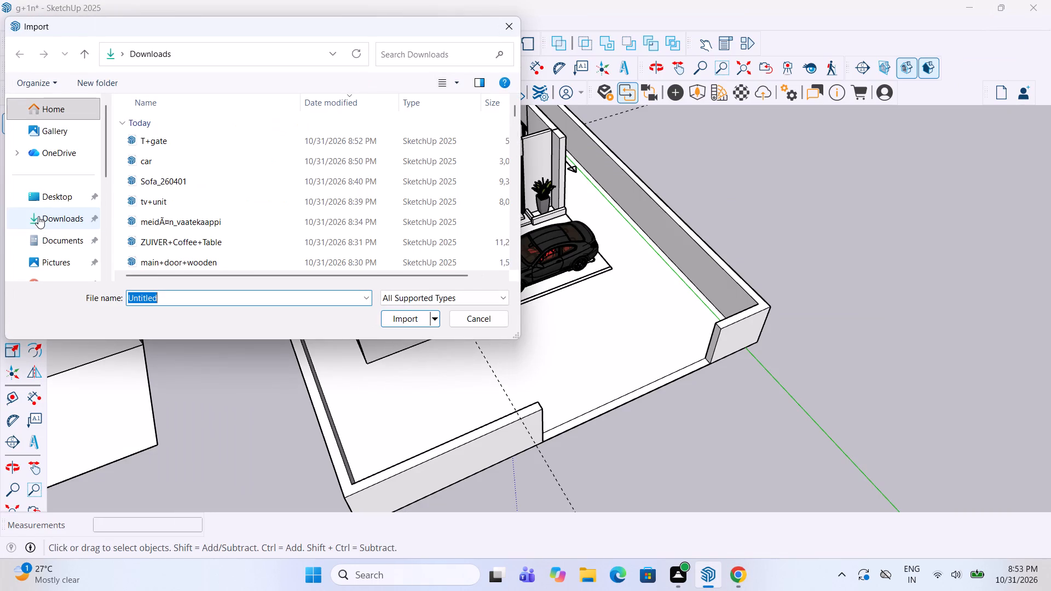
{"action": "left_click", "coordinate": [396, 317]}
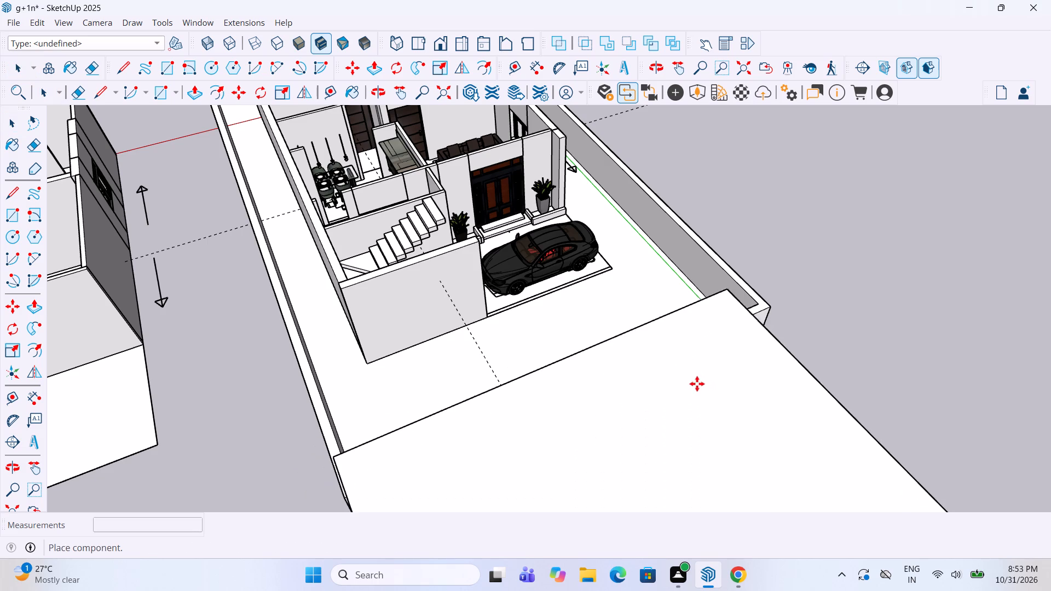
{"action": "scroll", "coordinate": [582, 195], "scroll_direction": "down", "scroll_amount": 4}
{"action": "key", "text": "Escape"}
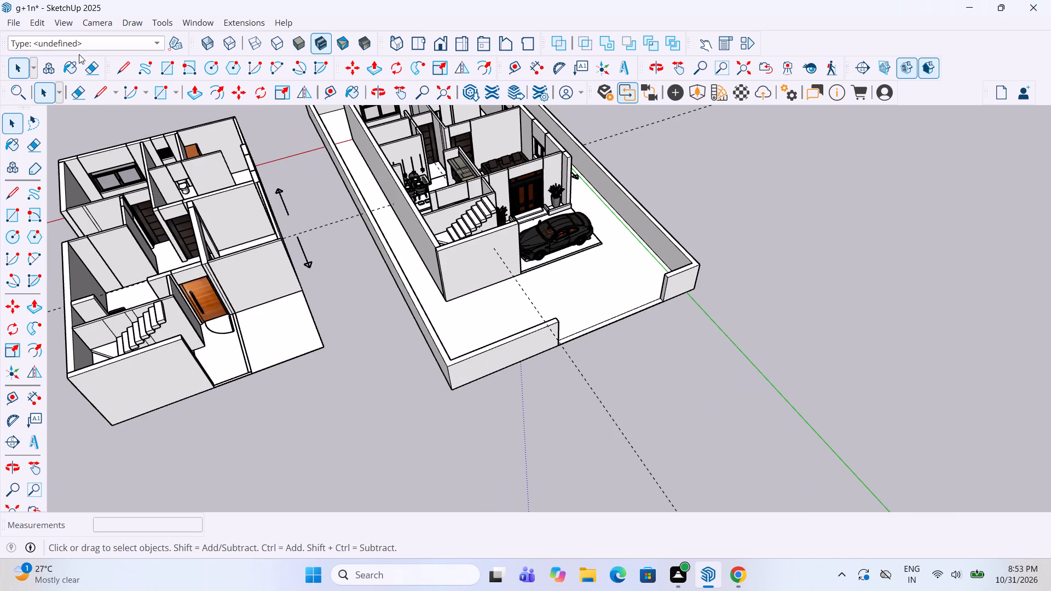
Import the T+gate file from Downloads and place the gate in front of the boundary wall.
{"action": "left_click", "coordinate": [9, 16]}
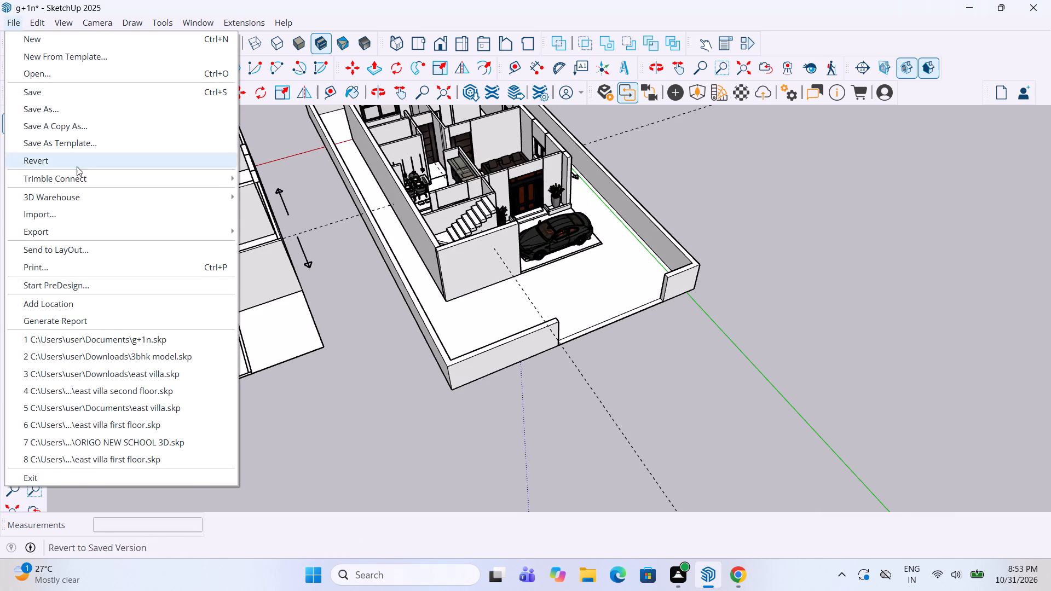
{"action": "left_click", "coordinate": [76, 222]}
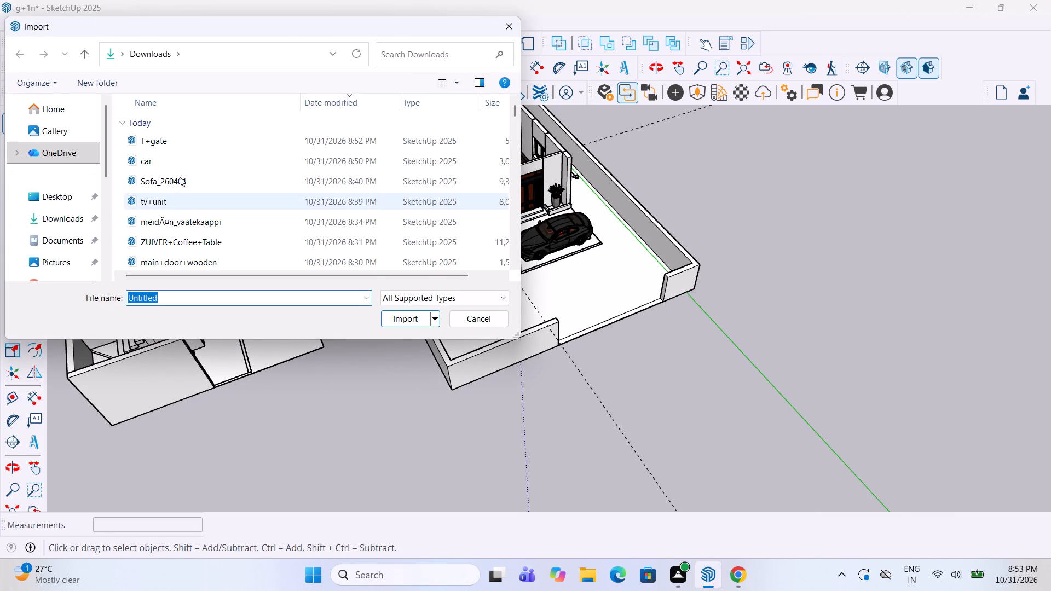
{"action": "left_click", "coordinate": [197, 134]}
{"action": "left_click", "coordinate": [418, 318]}
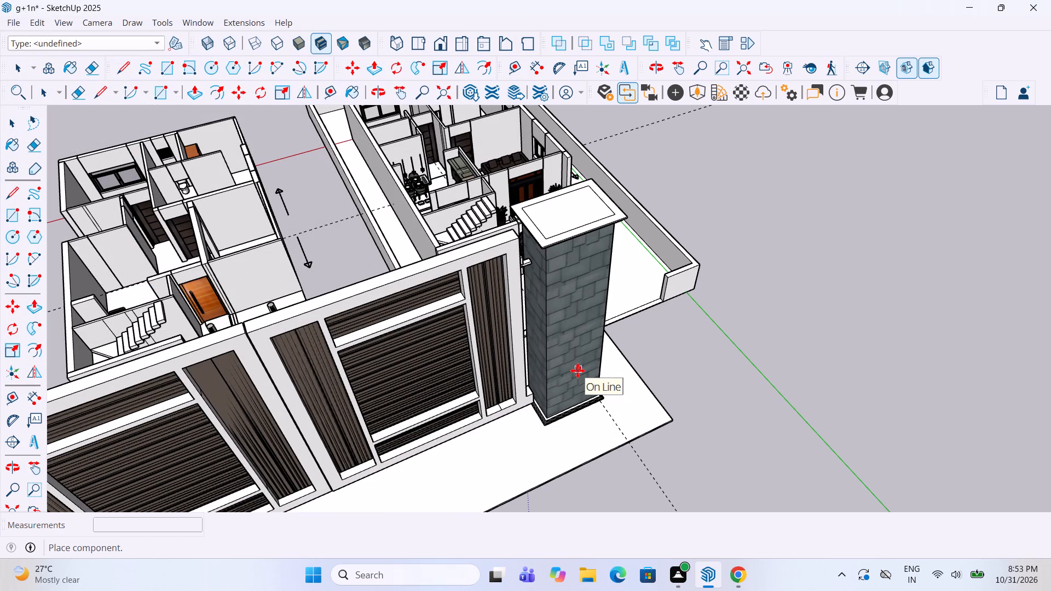
{"action": "scroll", "coordinate": [565, 364], "scroll_direction": "down", "scroll_amount": 8}
{"action": "middle_click_drag", "start_coordinate": [802, 214], "coordinate": [739, 222]}
{"action": "scroll", "coordinate": [600, 298], "scroll_direction": "up", "scroll_amount": 4}
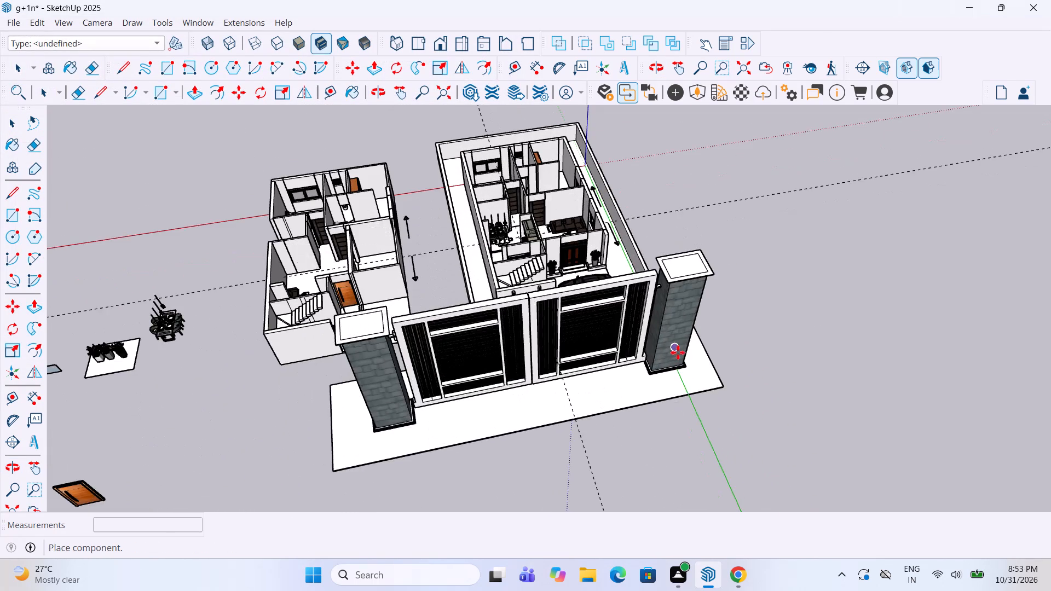
{"action": "scroll", "coordinate": [651, 330], "scroll_direction": "down", "scroll_amount": 1}
{"action": "scroll", "coordinate": [669, 346], "scroll_direction": "up", "scroll_amount": 6}
{"action": "scroll", "coordinate": [637, 264], "scroll_direction": "down", "scroll_amount": 6}
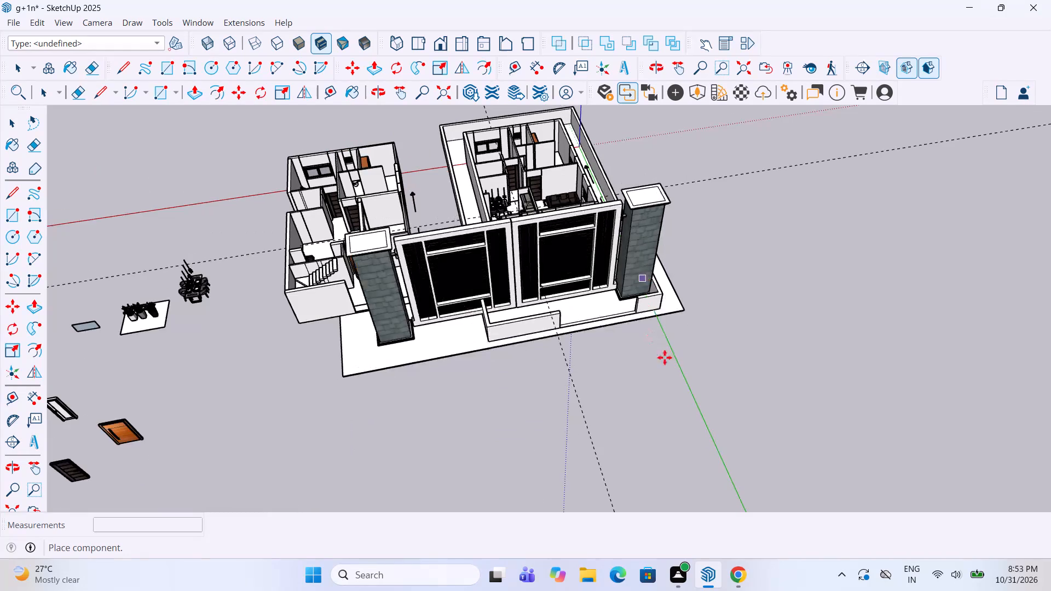
{"action": "left_click", "coordinate": [673, 357]}
Scale the placed gate down uniformly from its corner to a size closer to the wall opening.
{"action": "key", "text": "s"}
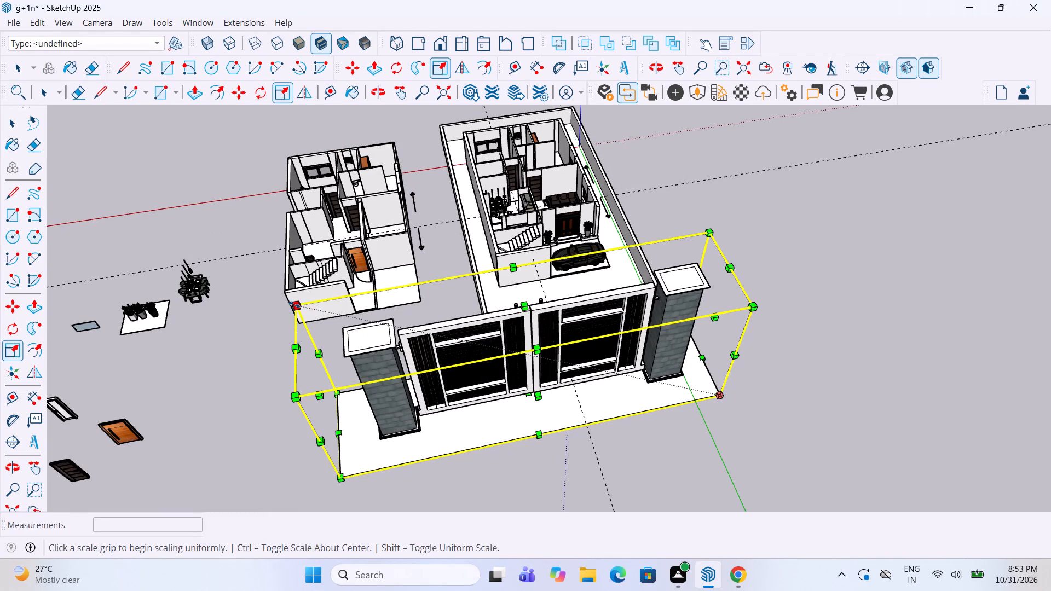
{"action": "left_click_drag", "start_coordinate": [294, 304], "coordinate": [639, 349]}
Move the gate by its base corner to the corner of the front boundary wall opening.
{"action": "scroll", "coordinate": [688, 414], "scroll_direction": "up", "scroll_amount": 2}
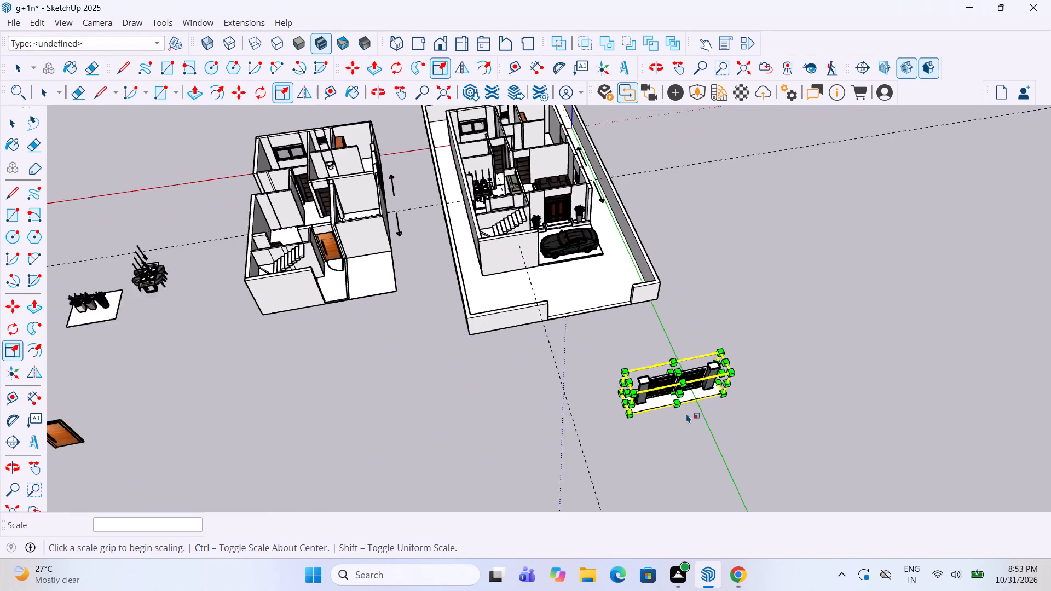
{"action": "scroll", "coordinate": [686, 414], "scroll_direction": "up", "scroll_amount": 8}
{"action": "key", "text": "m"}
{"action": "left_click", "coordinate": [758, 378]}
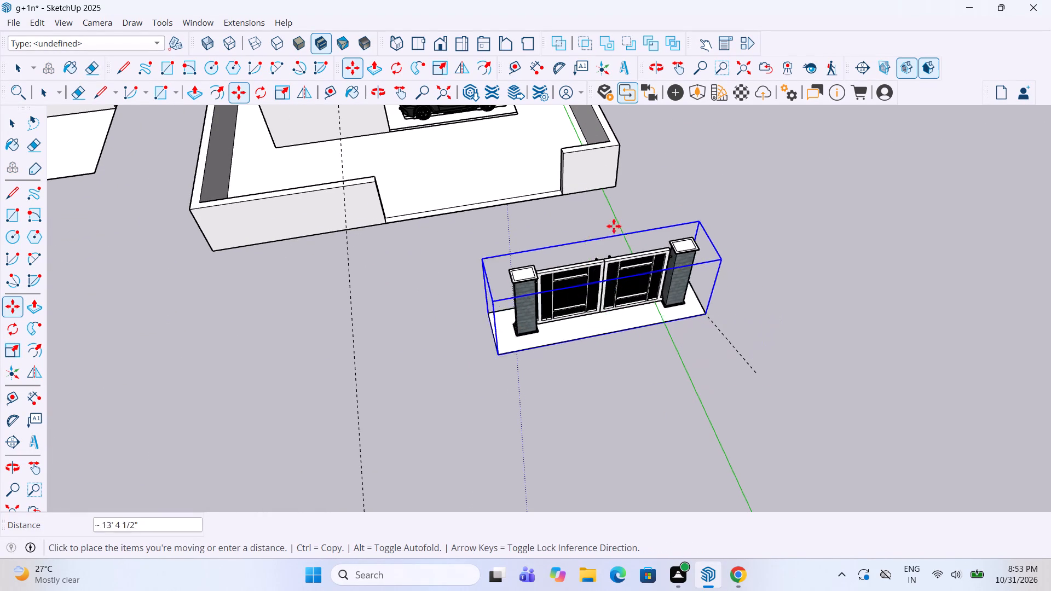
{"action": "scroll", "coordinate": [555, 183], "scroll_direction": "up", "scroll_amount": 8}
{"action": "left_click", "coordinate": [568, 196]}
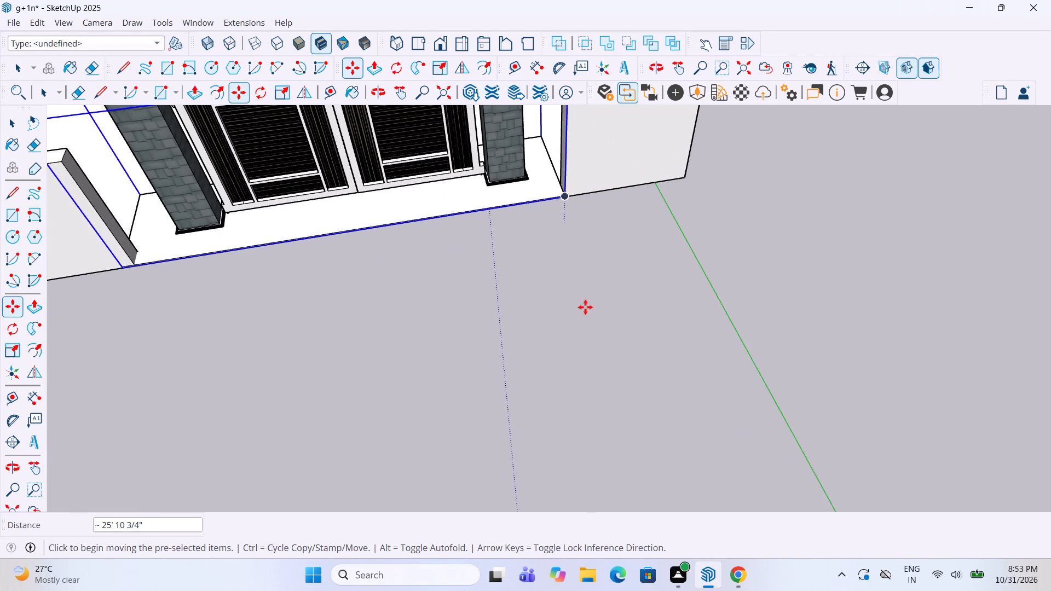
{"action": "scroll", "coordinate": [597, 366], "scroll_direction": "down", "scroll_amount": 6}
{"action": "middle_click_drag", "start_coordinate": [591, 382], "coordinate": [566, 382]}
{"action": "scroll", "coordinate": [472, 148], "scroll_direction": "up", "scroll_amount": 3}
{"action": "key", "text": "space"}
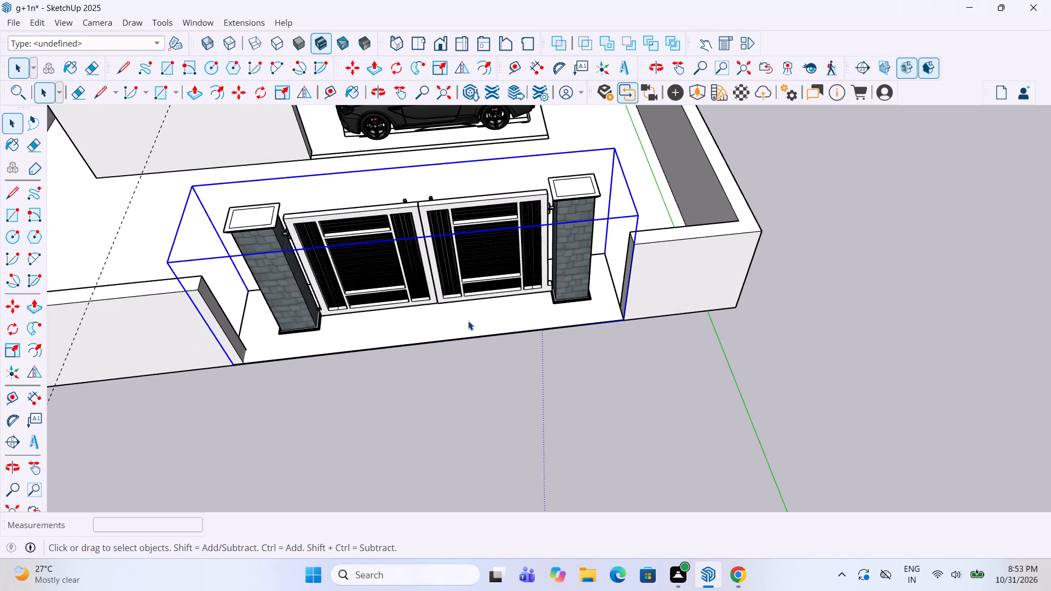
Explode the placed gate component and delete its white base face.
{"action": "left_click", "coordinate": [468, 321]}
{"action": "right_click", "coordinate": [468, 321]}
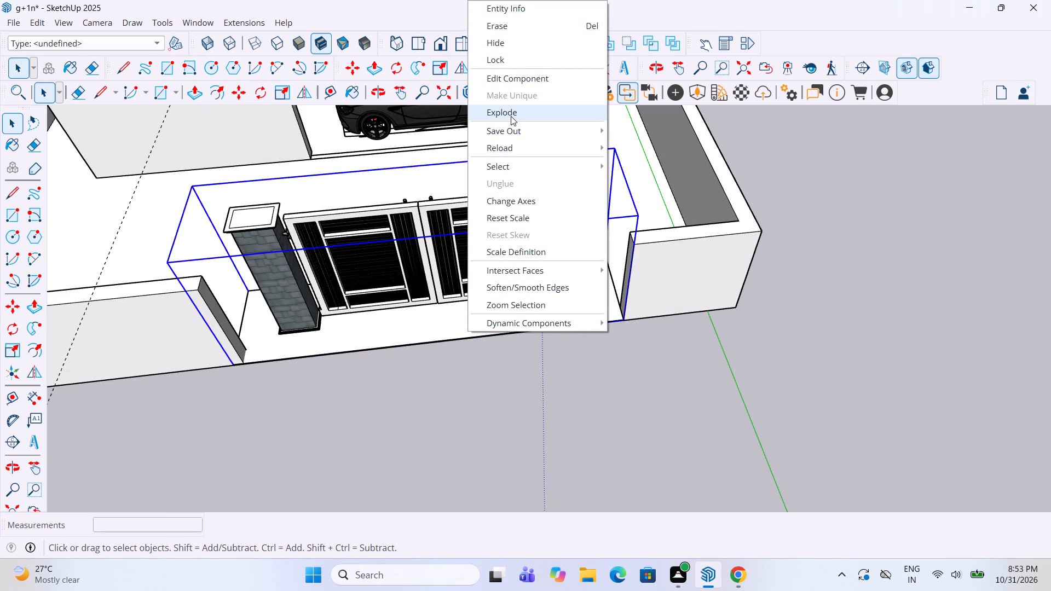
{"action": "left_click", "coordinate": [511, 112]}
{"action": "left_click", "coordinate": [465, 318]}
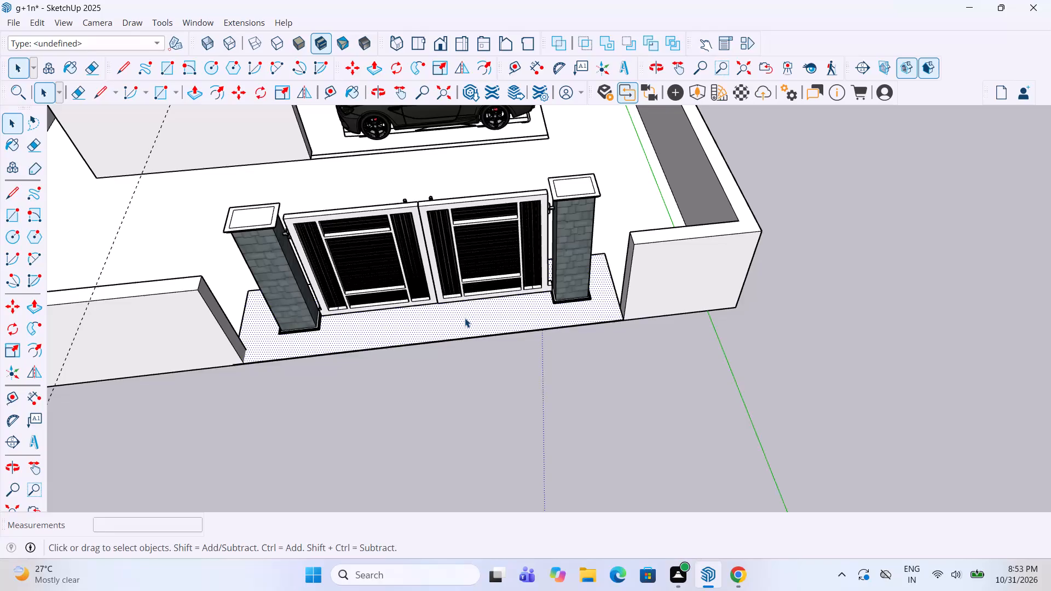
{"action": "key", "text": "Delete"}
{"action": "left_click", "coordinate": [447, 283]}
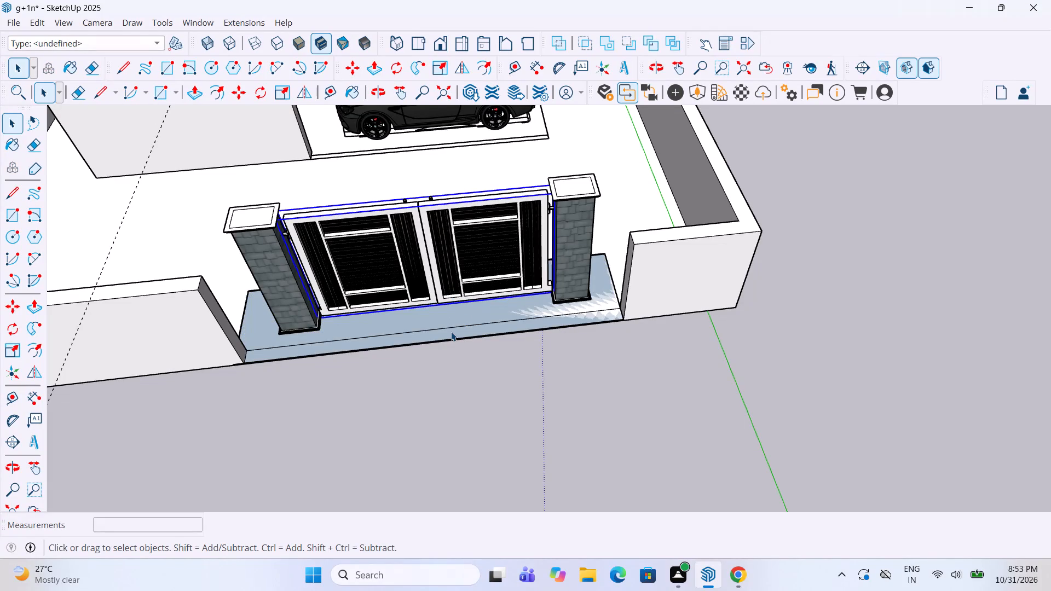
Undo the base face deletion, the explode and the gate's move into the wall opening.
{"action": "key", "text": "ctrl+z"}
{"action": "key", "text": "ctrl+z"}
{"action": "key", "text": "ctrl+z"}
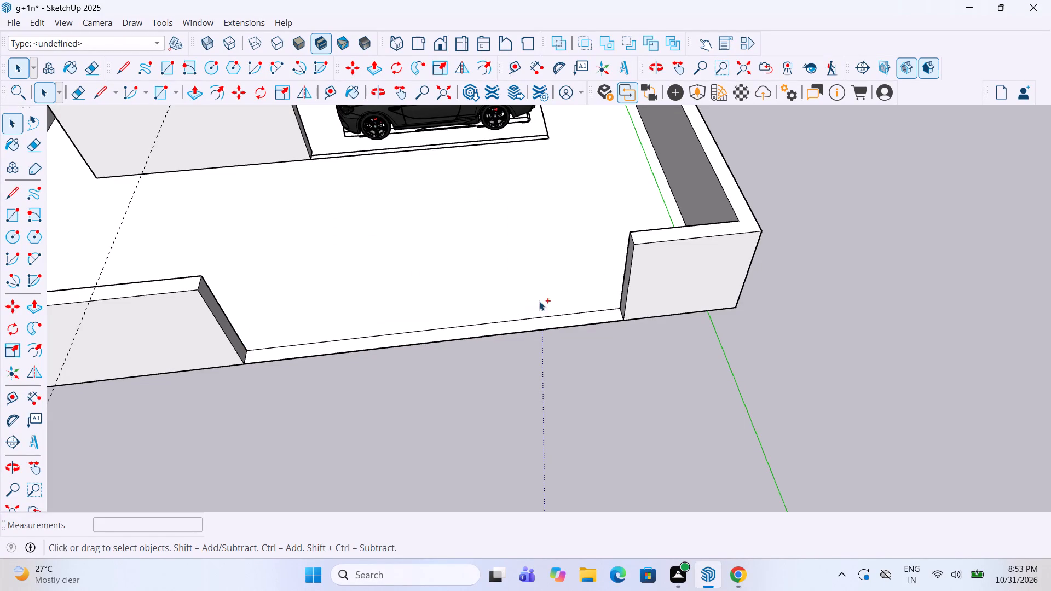
Explode the gate component while it stands in front of the boundary wall.
{"action": "scroll", "coordinate": [552, 283], "scroll_direction": "down", "scroll_amount": 17}
{"action": "scroll", "coordinate": [562, 378], "scroll_direction": "up", "scroll_amount": 8}
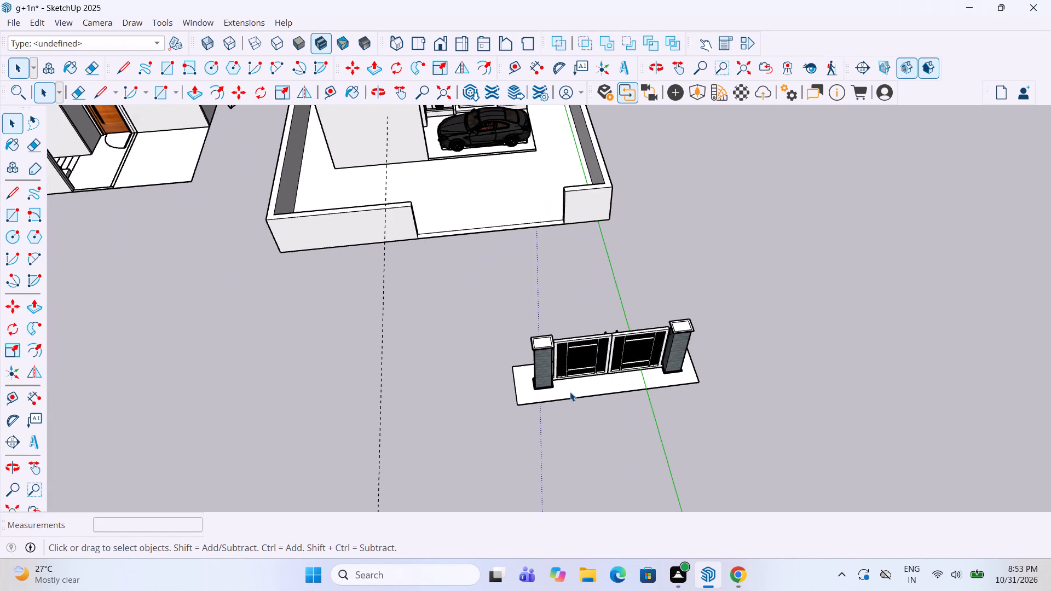
{"action": "left_click", "coordinate": [570, 392]}
{"action": "right_click", "coordinate": [570, 392]}
{"action": "left_click", "coordinate": [619, 173]}
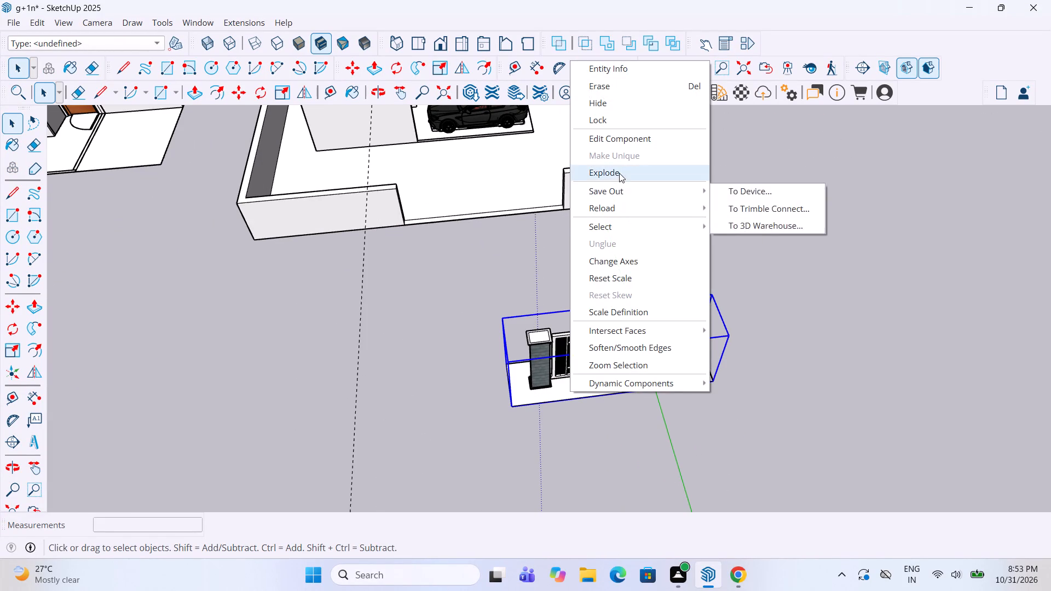
Delete the gate's base slab face and its remaining edges, leaving only the pillars and gate panels.
{"action": "scroll", "coordinate": [581, 340], "scroll_direction": "up", "scroll_amount": 4}
{"action": "left_click", "coordinate": [580, 399]}
{"action": "key", "text": "Delete"}
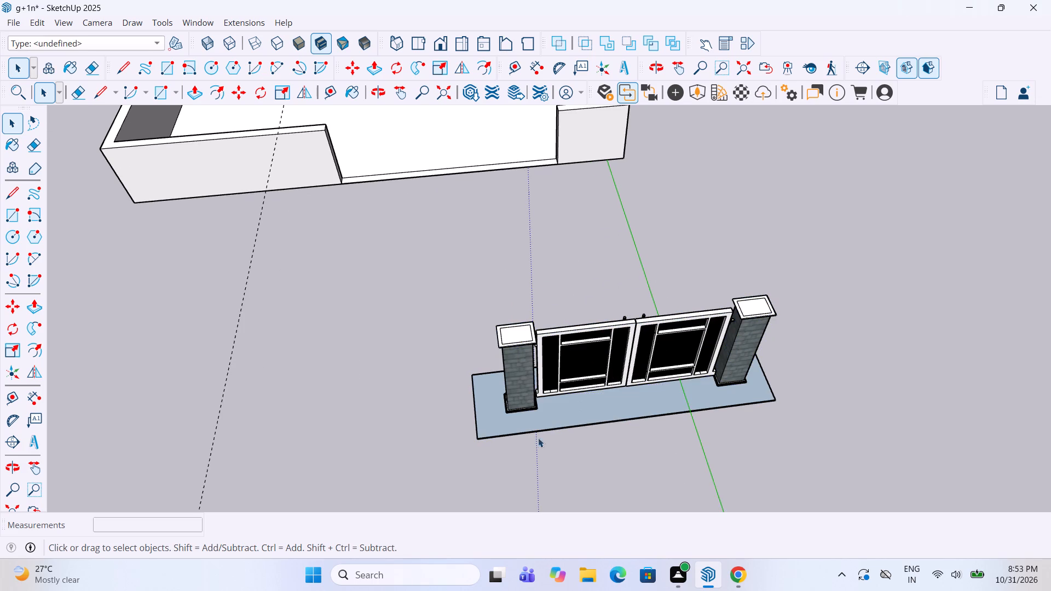
{"action": "left_click_drag", "start_coordinate": [493, 451], "coordinate": [466, 406]}
{"action": "key", "text": "Delete"}
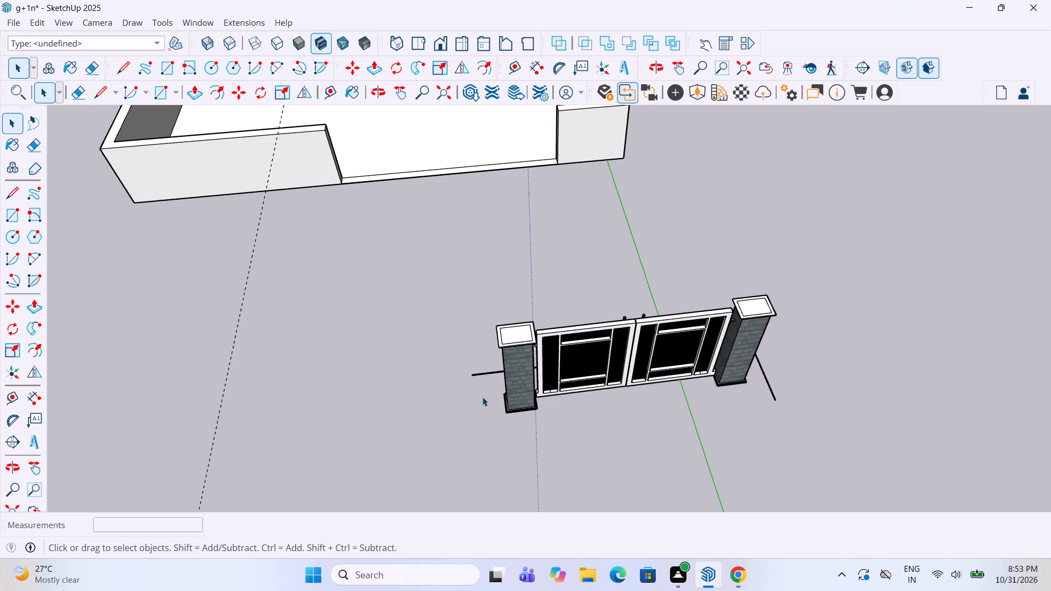
{"action": "left_click_drag", "start_coordinate": [482, 396], "coordinate": [462, 352]}
{"action": "key", "text": "Delete"}
{"action": "left_click_drag", "start_coordinate": [812, 418], "coordinate": [766, 368]}
{"action": "left_click_drag", "start_coordinate": [766, 368], "coordinate": [765, 367]}
{"action": "key", "text": "Delete"}
Select both pillars and the gate panels and make them one group.
{"action": "middle_click_drag", "start_coordinate": [488, 331], "coordinate": [933, 320]}
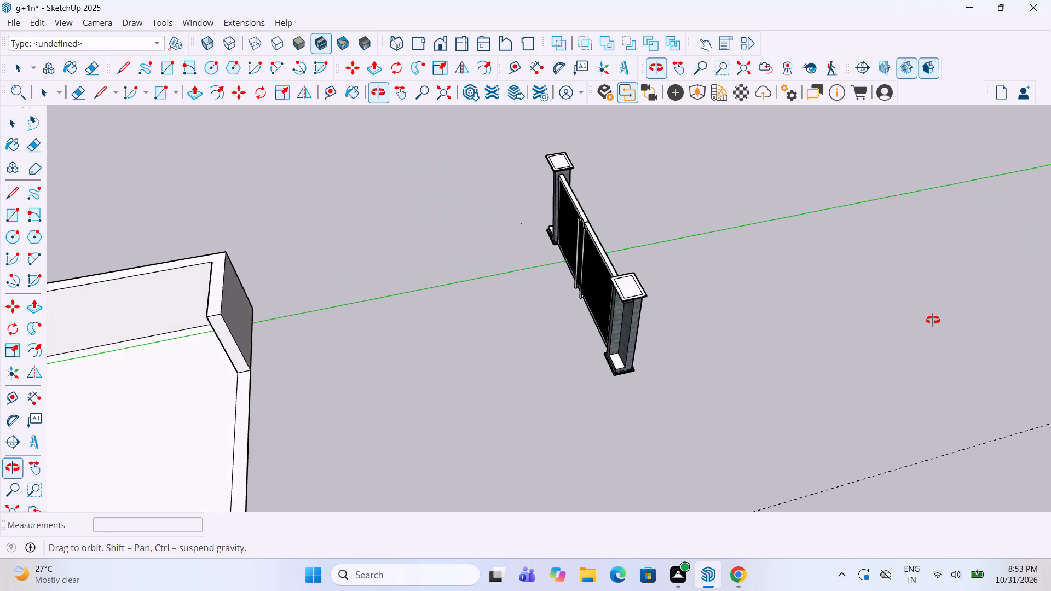
{"action": "middle_click_drag", "start_coordinate": [933, 320], "coordinate": [460, 360]}
{"action": "left_click", "coordinate": [584, 376]}
{"action": "scroll", "coordinate": [483, 389], "scroll_direction": "down", "scroll_amount": 2}
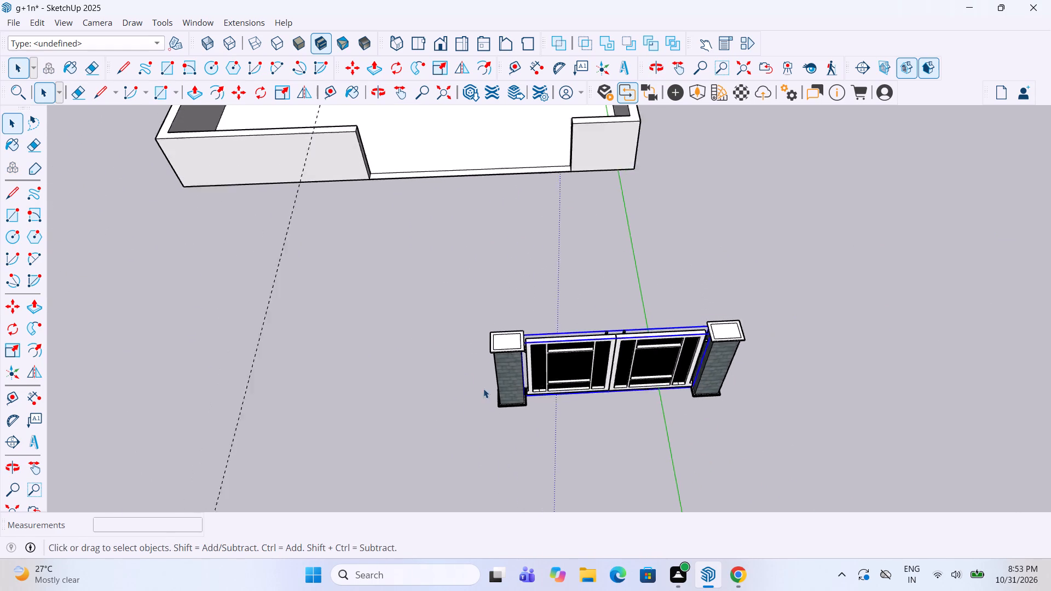
{"action": "scroll", "coordinate": [483, 389], "scroll_direction": "down", "scroll_amount": 2}
{"action": "key", "text": "Escape"}
{"action": "left_click_drag", "start_coordinate": [696, 445], "coordinate": [441, 327]}
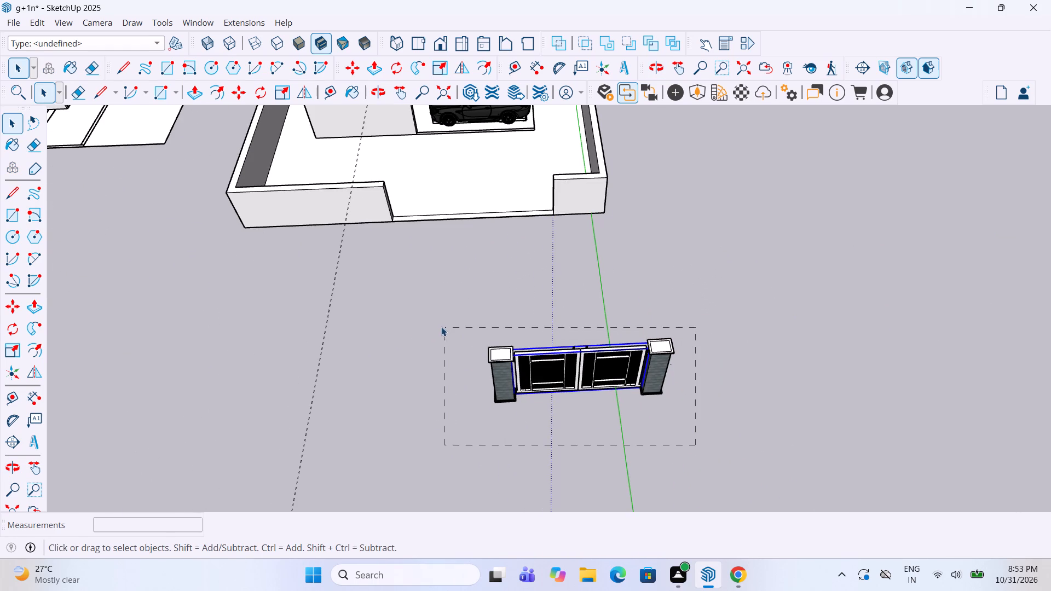
{"action": "left_click_drag", "start_coordinate": [441, 327], "coordinate": [441, 326]}
{"action": "right_click", "coordinate": [541, 375]}
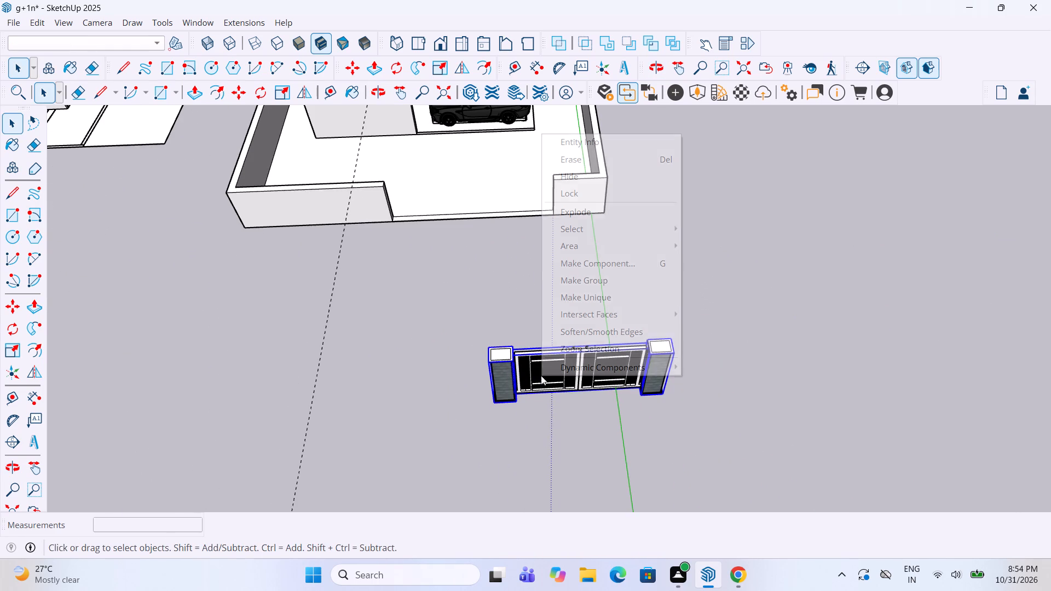
{"action": "left_click", "coordinate": [596, 279]}
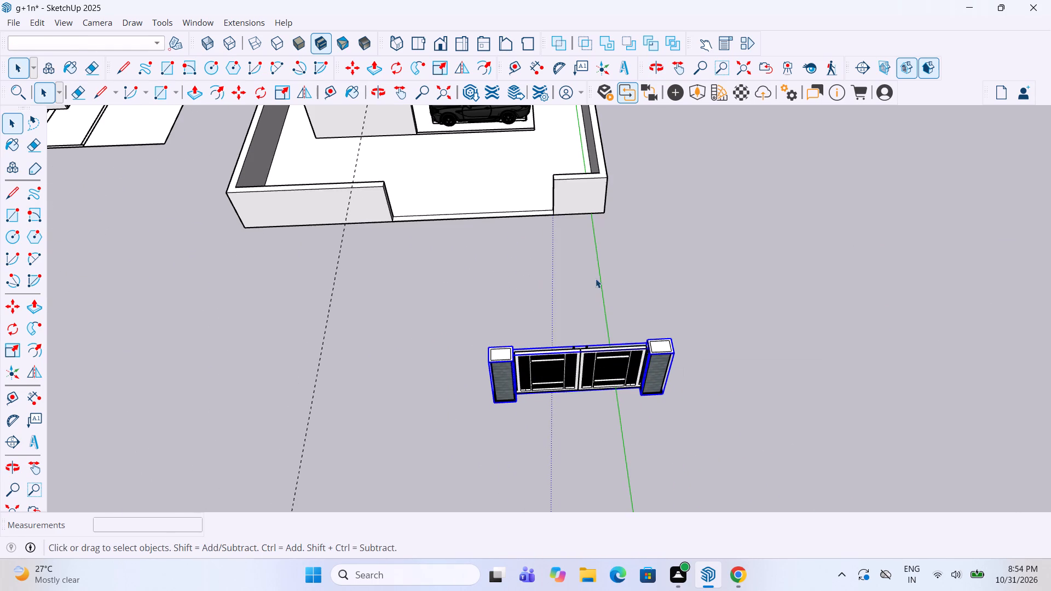
Move the gate group by a pillar's base corner to the corner of the wall opening nearest the green axis.
{"action": "scroll", "coordinate": [606, 402], "scroll_direction": "up", "scroll_amount": 4}
{"action": "key", "text": "m"}
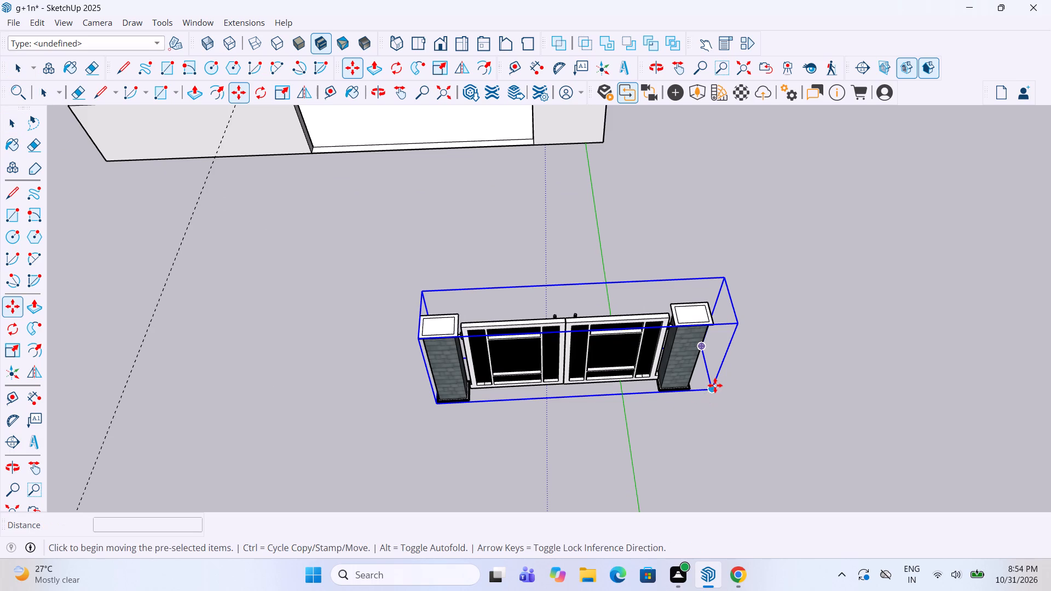
{"action": "scroll", "coordinate": [678, 393], "scroll_direction": "up", "scroll_amount": 4}
{"action": "left_click", "coordinate": [696, 391]}
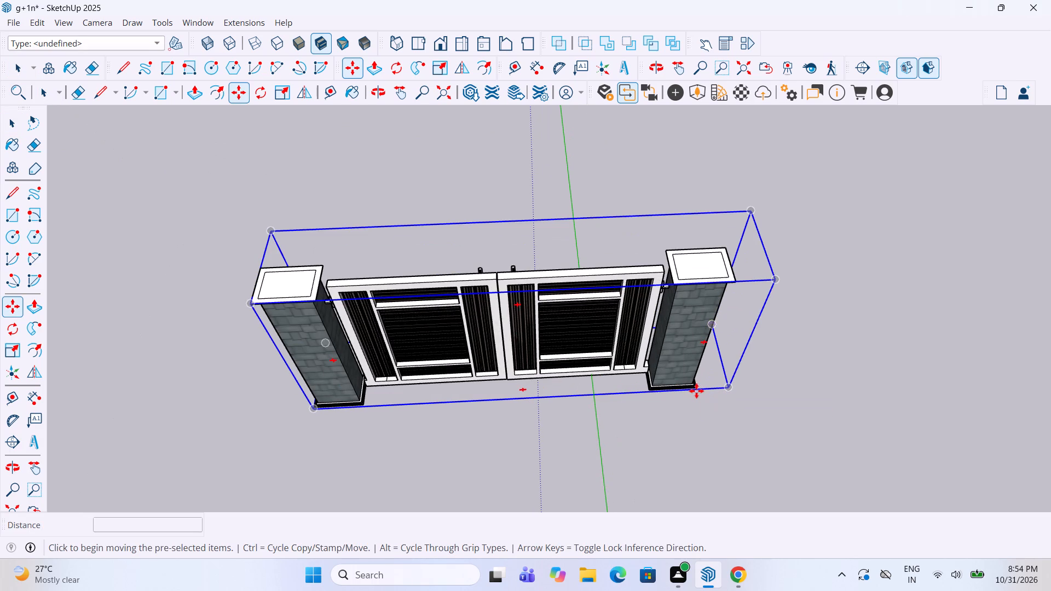
{"action": "scroll", "coordinate": [682, 391], "scroll_direction": "down", "scroll_amount": 6}
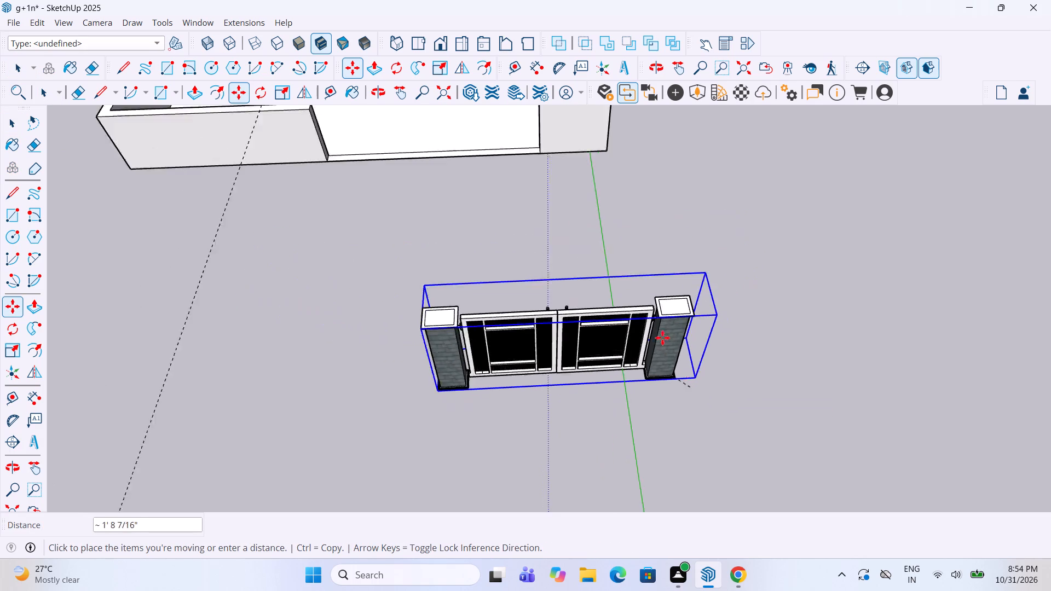
{"action": "scroll", "coordinate": [662, 338], "scroll_direction": "down", "scroll_amount": 2}
{"action": "scroll", "coordinate": [592, 360], "scroll_direction": "down", "scroll_amount": 5}
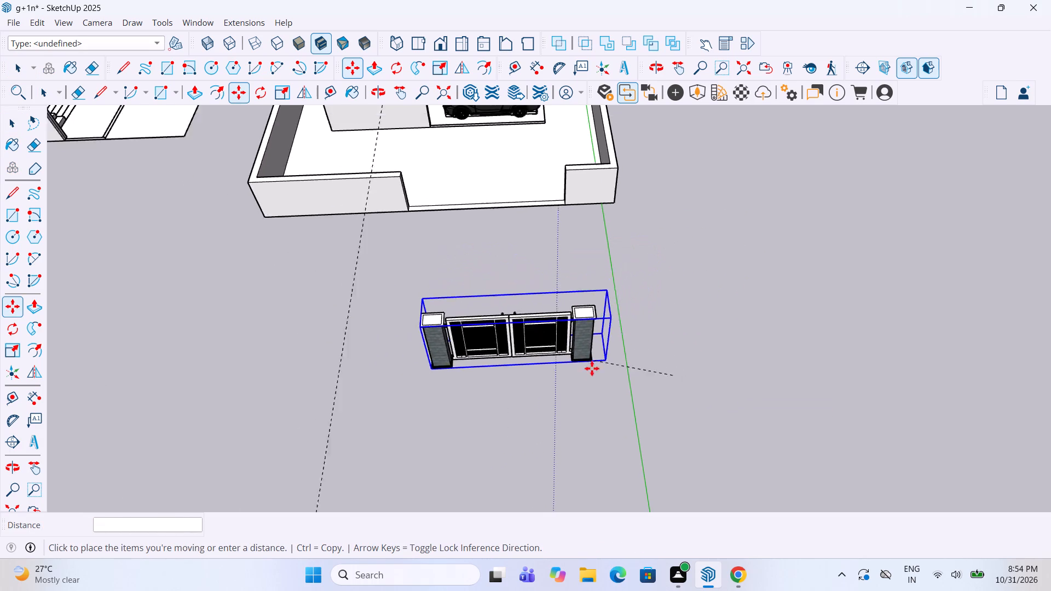
{"action": "scroll", "coordinate": [530, 251], "scroll_direction": "up", "scroll_amount": 3}
{"action": "scroll", "coordinate": [608, 224], "scroll_direction": "up", "scroll_amount": 11}
{"action": "scroll", "coordinate": [566, 273], "scroll_direction": "up", "scroll_amount": 4}
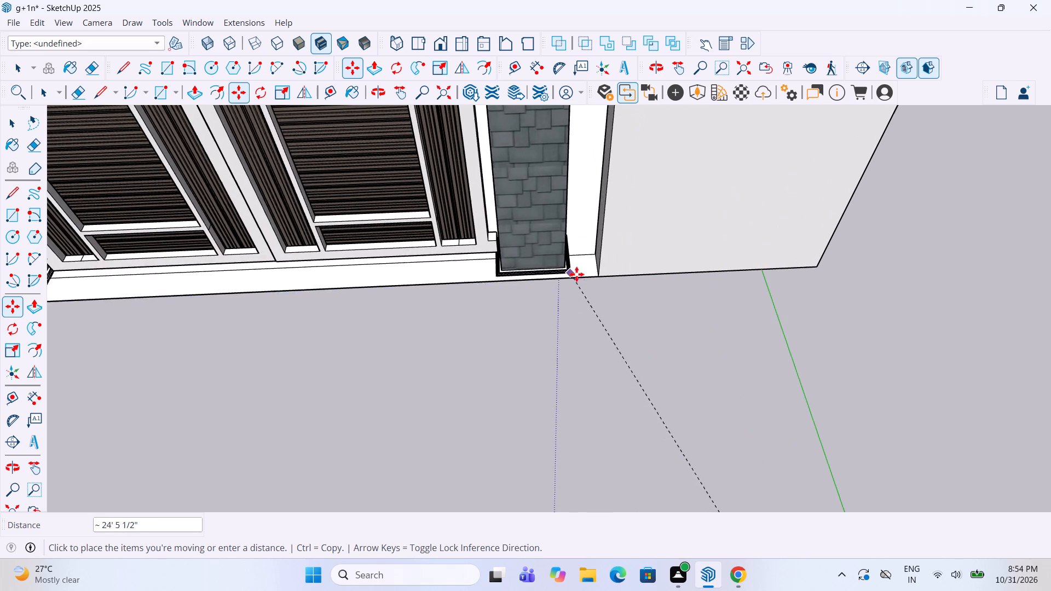
{"action": "left_click", "coordinate": [599, 279]}
Scale the gate group by 1.16 along the red axis so it fills the width of the wall opening.
{"action": "scroll", "coordinate": [632, 343], "scroll_direction": "down", "scroll_amount": 11}
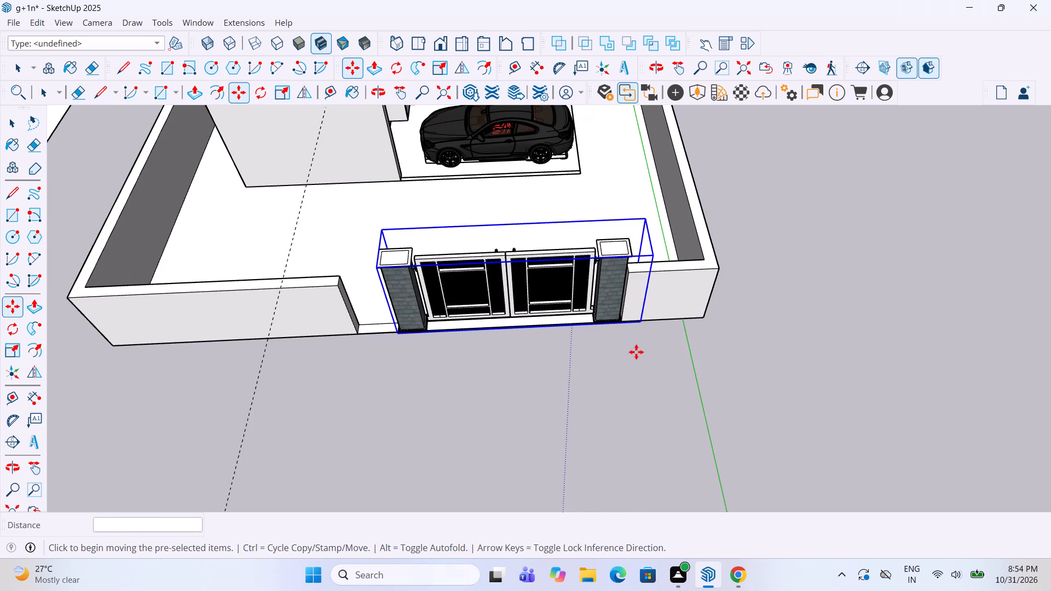
{"action": "scroll", "coordinate": [628, 352], "scroll_direction": "down", "scroll_amount": 6}
{"action": "middle_click_drag", "start_coordinate": [631, 368], "coordinate": [614, 357]}
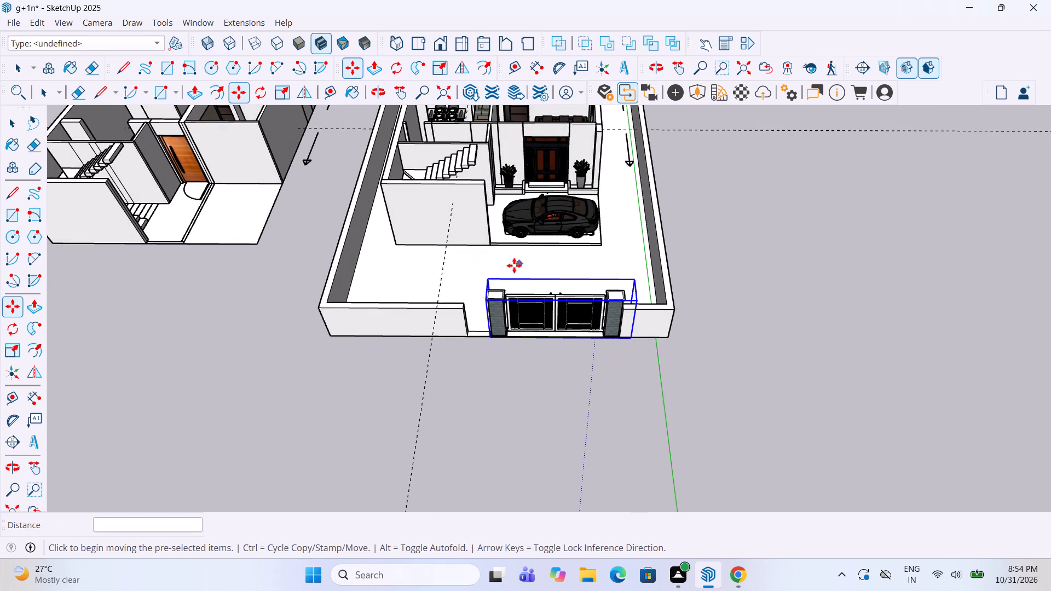
{"action": "scroll", "coordinate": [514, 265], "scroll_direction": "up", "scroll_amount": 9}
{"action": "key", "text": "s"}
{"action": "scroll", "coordinate": [441, 377], "scroll_direction": "up", "scroll_amount": 1}
{"action": "middle_click_drag", "start_coordinate": [444, 378], "coordinate": [503, 365]}
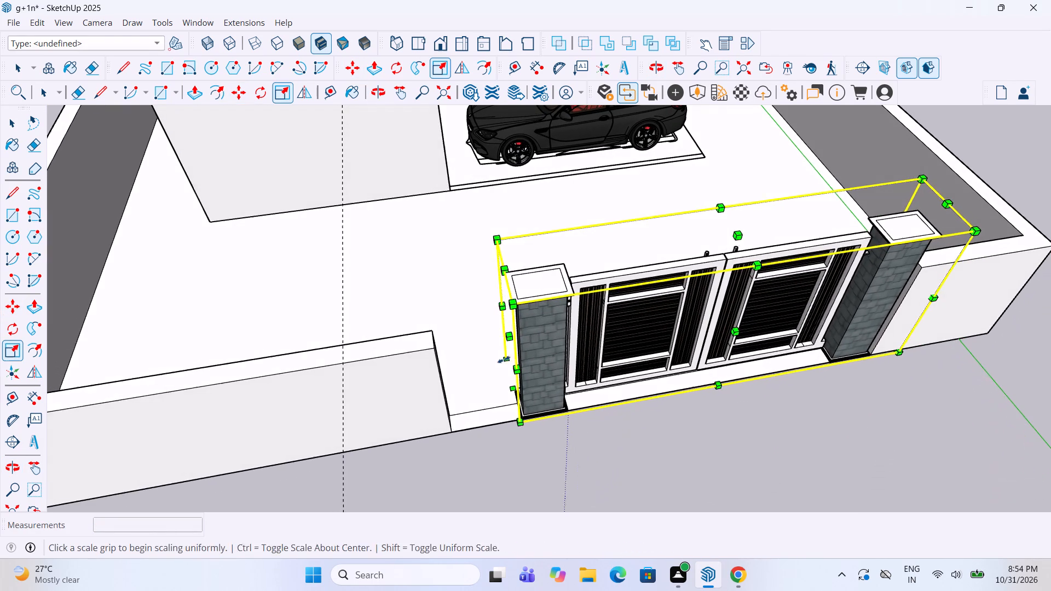
{"action": "left_click_drag", "start_coordinate": [506, 337], "coordinate": [445, 339]}
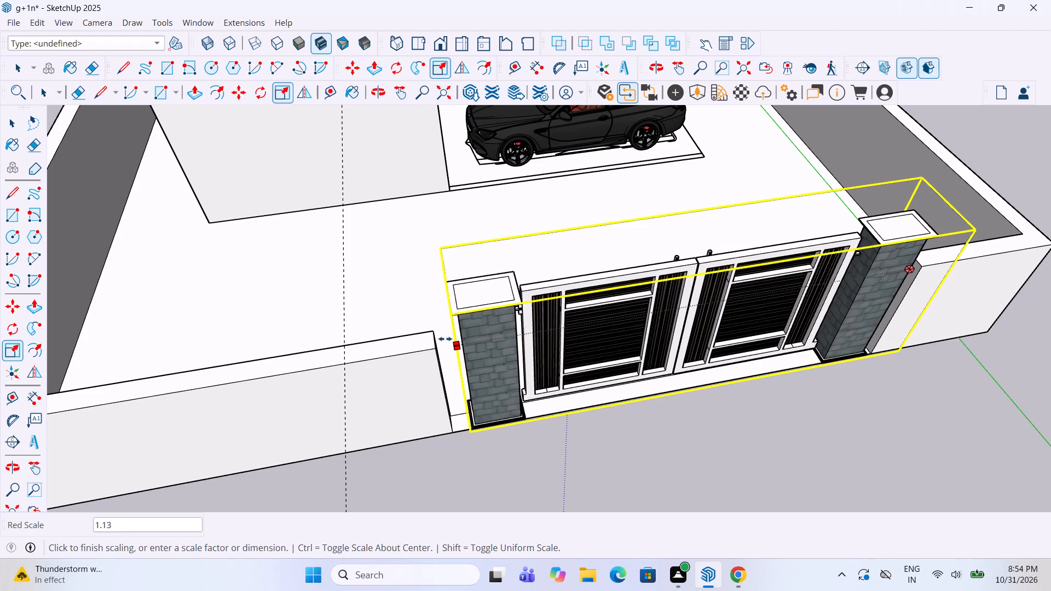
{"action": "left_click_drag", "start_coordinate": [445, 339], "coordinate": [437, 339]}
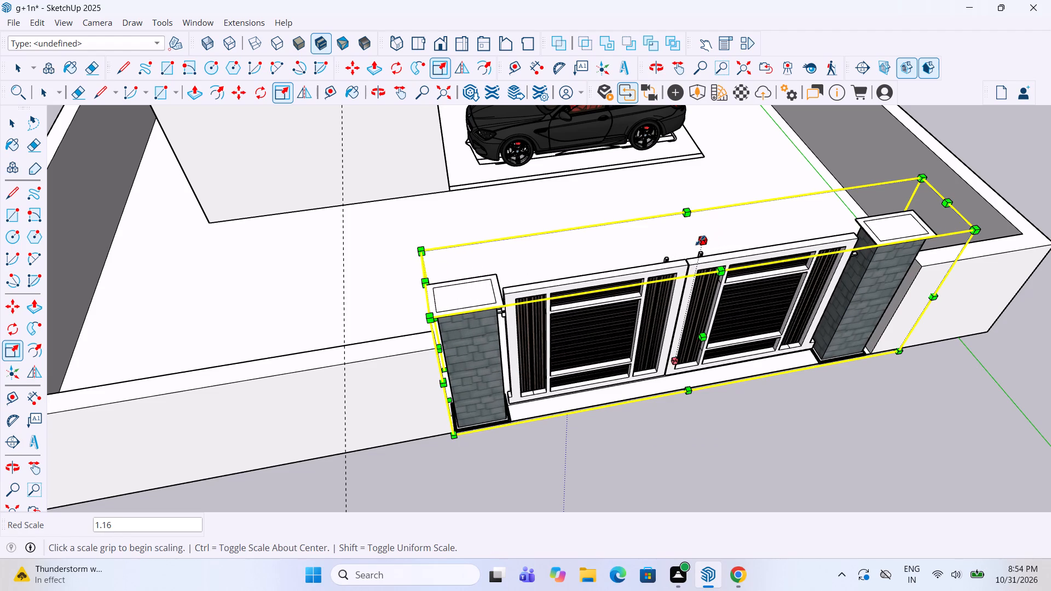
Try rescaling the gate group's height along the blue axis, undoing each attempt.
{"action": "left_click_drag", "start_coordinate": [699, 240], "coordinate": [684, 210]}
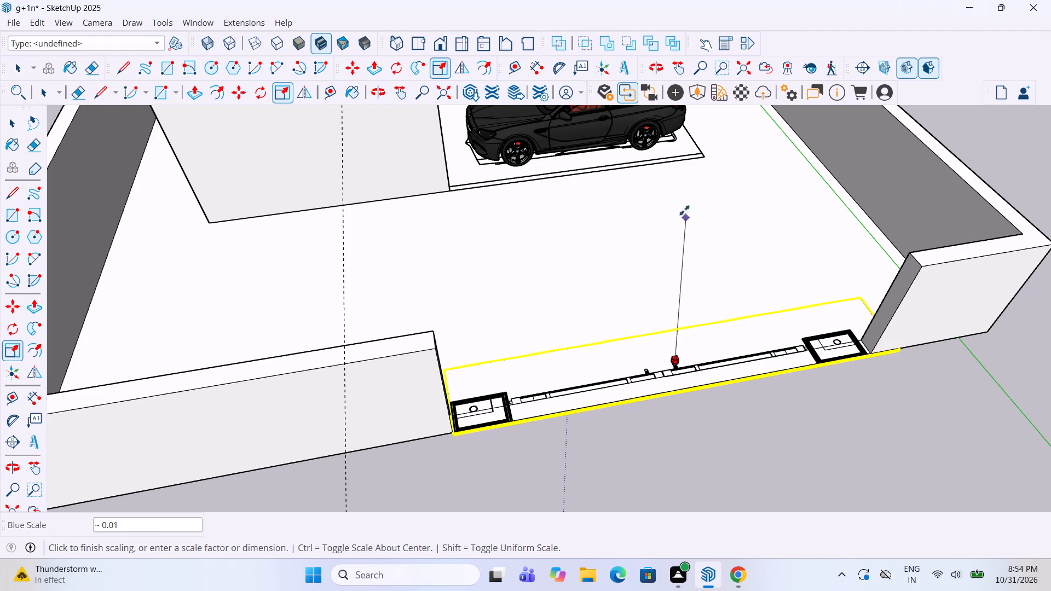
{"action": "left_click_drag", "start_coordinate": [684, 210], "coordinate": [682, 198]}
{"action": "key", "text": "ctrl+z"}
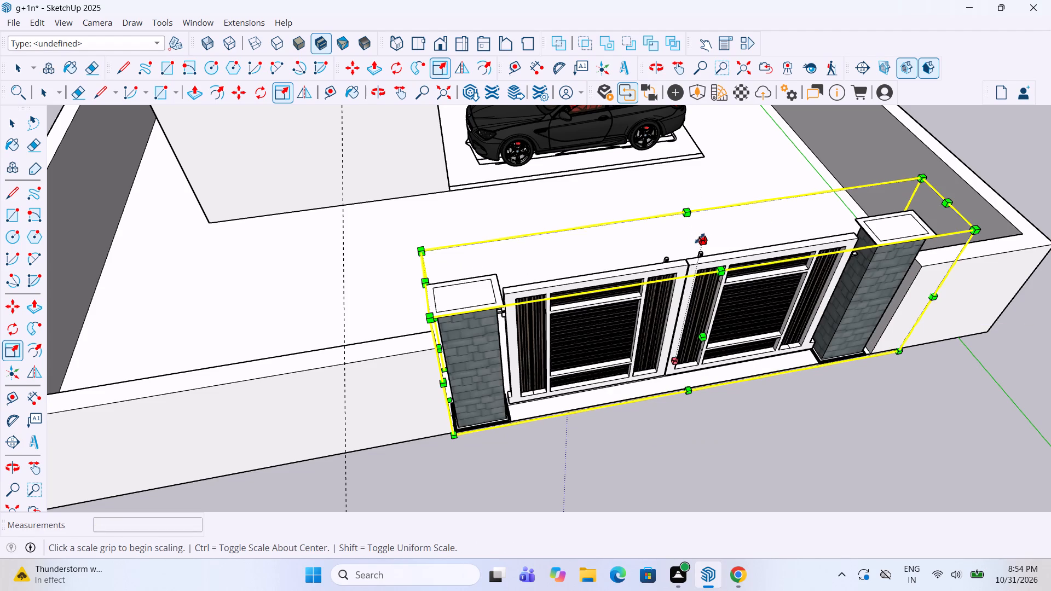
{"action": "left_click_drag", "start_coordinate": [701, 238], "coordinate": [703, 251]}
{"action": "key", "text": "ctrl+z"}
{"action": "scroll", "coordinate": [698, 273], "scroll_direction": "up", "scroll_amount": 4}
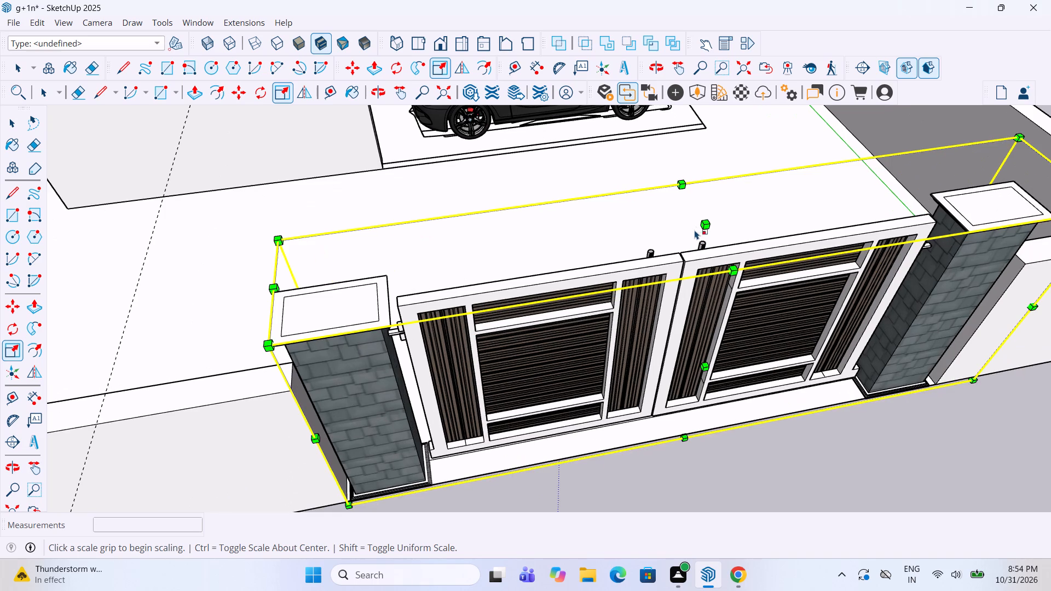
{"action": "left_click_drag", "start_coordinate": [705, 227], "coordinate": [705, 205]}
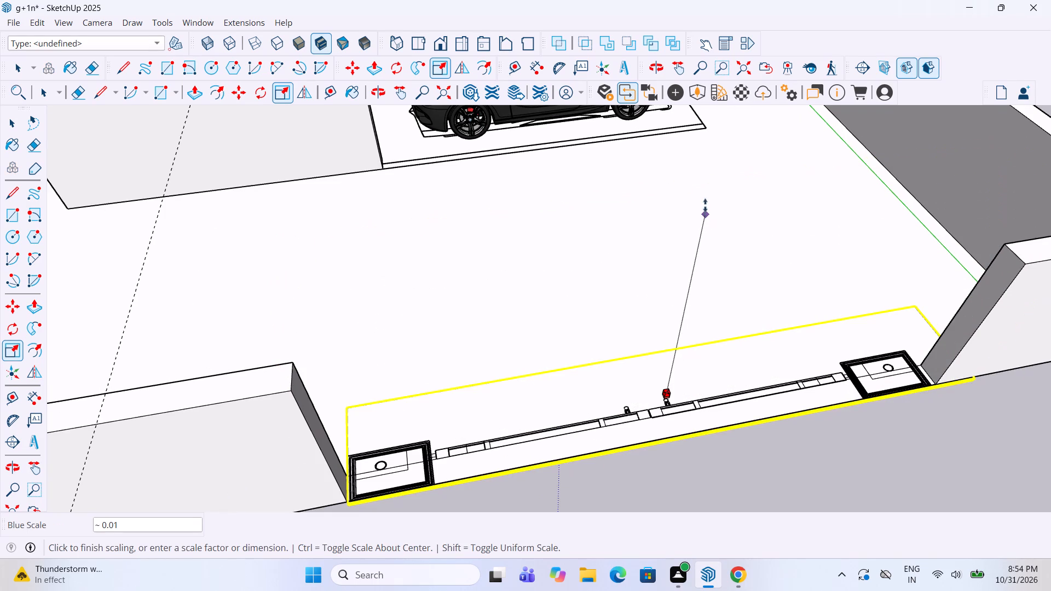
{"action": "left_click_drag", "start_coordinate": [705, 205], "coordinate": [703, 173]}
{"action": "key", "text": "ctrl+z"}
Scale the gate group down uniformly from its upper corner by a factor of about 0.7.
{"action": "scroll", "coordinate": [593, 295], "scroll_direction": "down", "scroll_amount": 5}
{"action": "scroll", "coordinate": [811, 249], "scroll_direction": "up", "scroll_amount": 2}
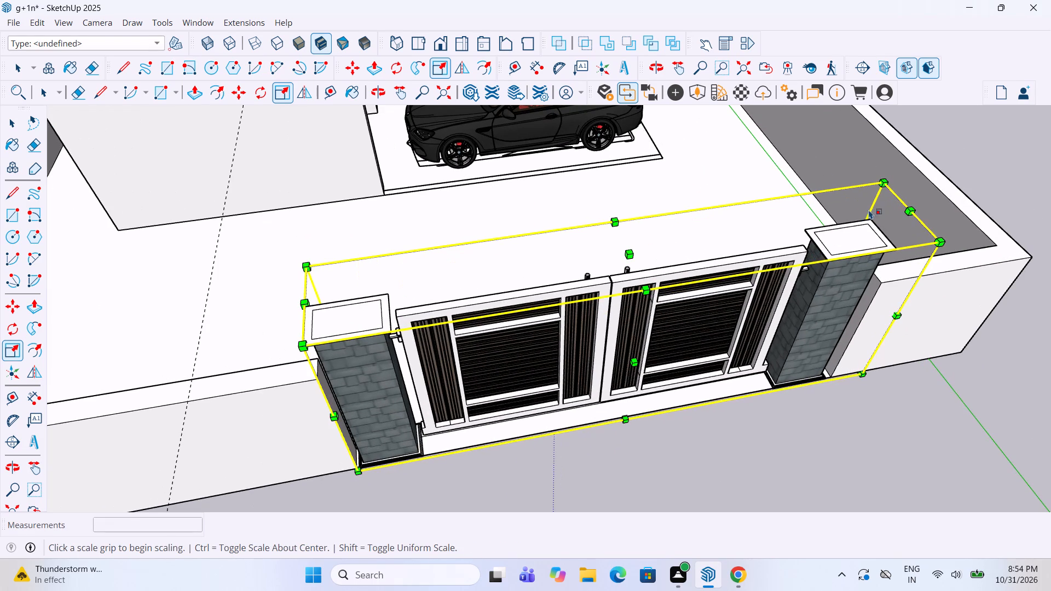
{"action": "left_click_drag", "start_coordinate": [886, 182], "coordinate": [867, 230]}
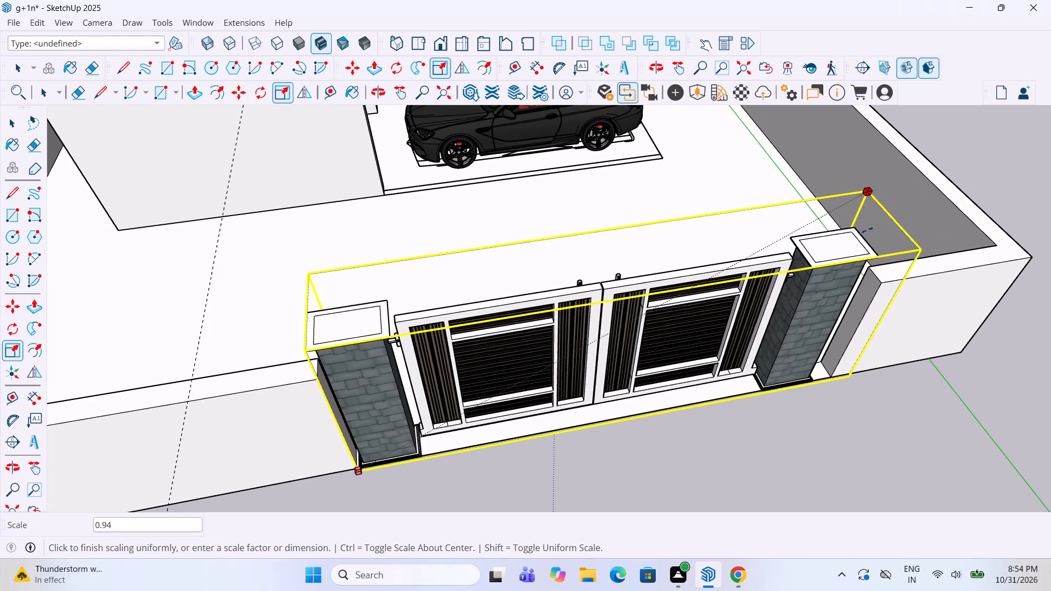
{"action": "left_click_drag", "start_coordinate": [867, 230], "coordinate": [763, 333]}
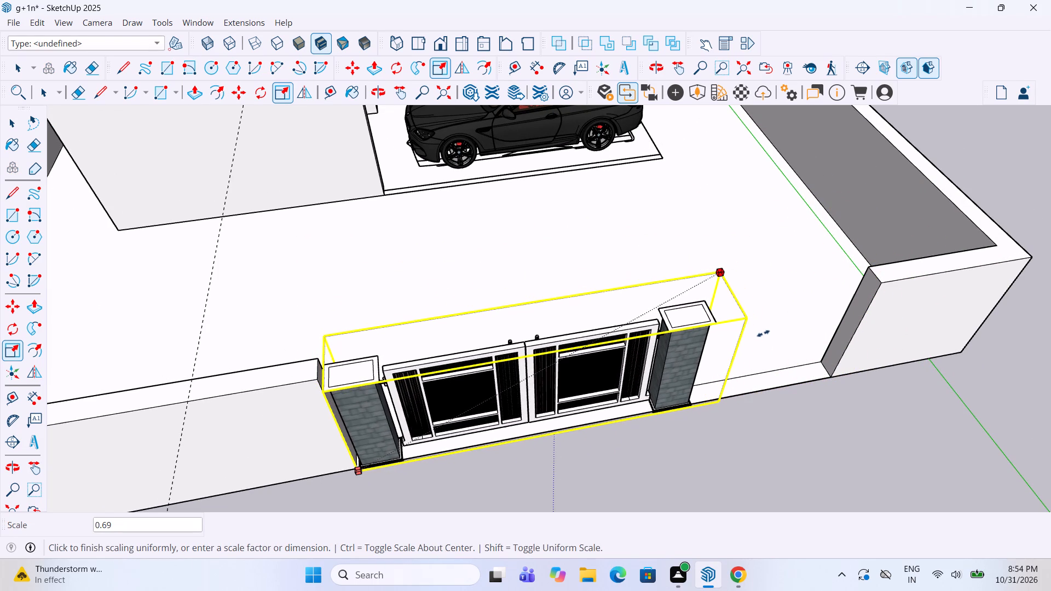
{"action": "left_click_drag", "start_coordinate": [763, 333], "coordinate": [767, 329]}
Scale the gate group by about 1.32 along the red axis to widen it across the wall opening.
{"action": "middle_click_drag", "start_coordinate": [713, 369], "coordinate": [592, 340]}
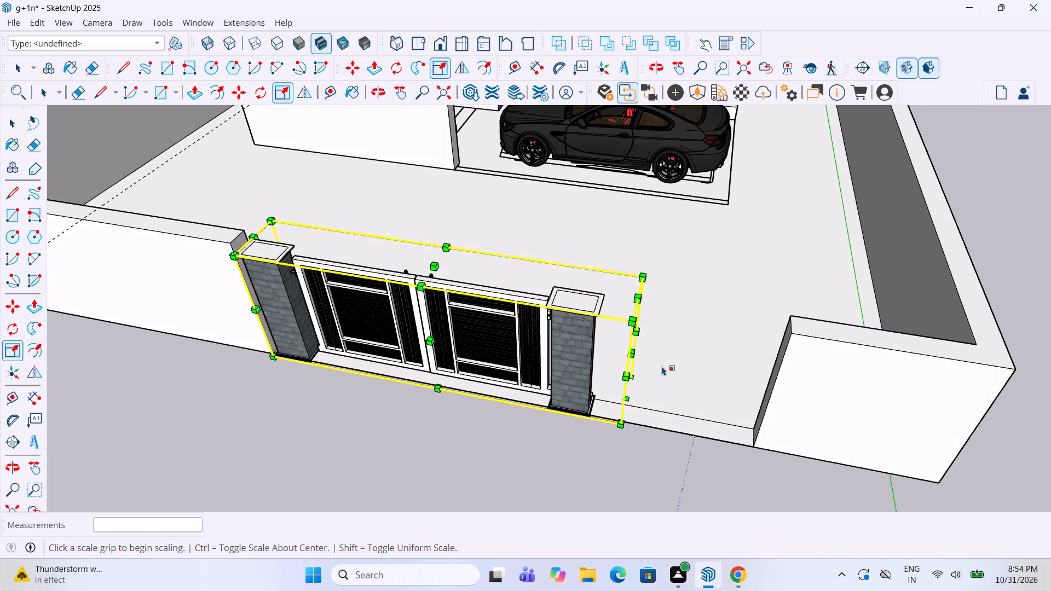
{"action": "left_click_drag", "start_coordinate": [633, 352], "coordinate": [753, 387]}
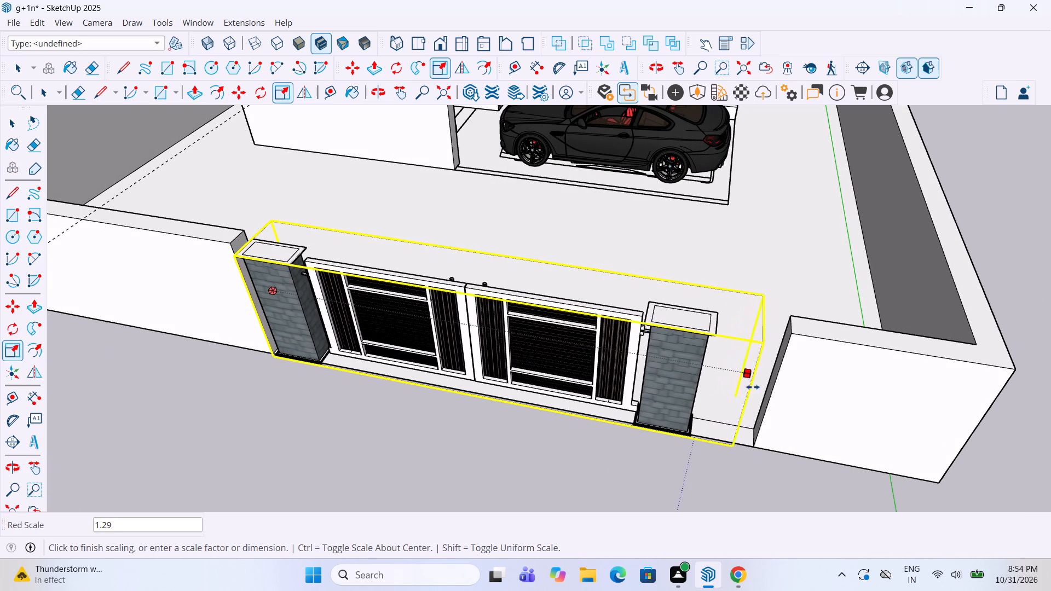
{"action": "left_click_drag", "start_coordinate": [753, 387], "coordinate": [766, 378]}
{"action": "left_click_drag", "start_coordinate": [765, 376], "coordinate": [769, 376]}
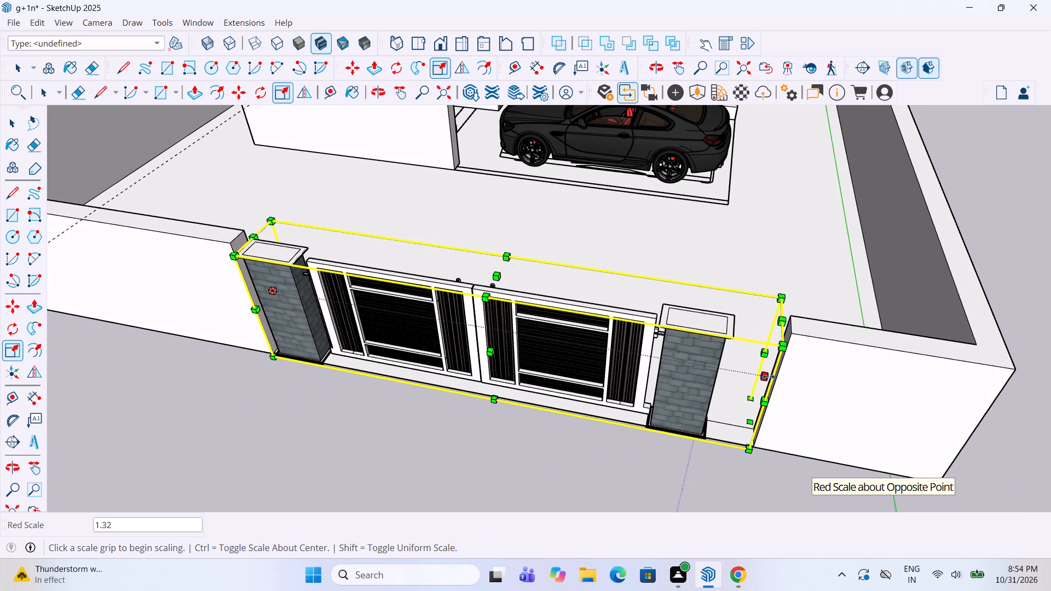
{"action": "left_click_drag", "start_coordinate": [769, 376], "coordinate": [774, 376]}
Inside the boundary wall group, push/pull the opening's end face on the green-axis side until it meets the adjacent gate pillar.
{"action": "middle_click_drag", "start_coordinate": [753, 376], "coordinate": [655, 368]}
{"action": "scroll", "coordinate": [661, 379], "scroll_direction": "down", "scroll_amount": 2}
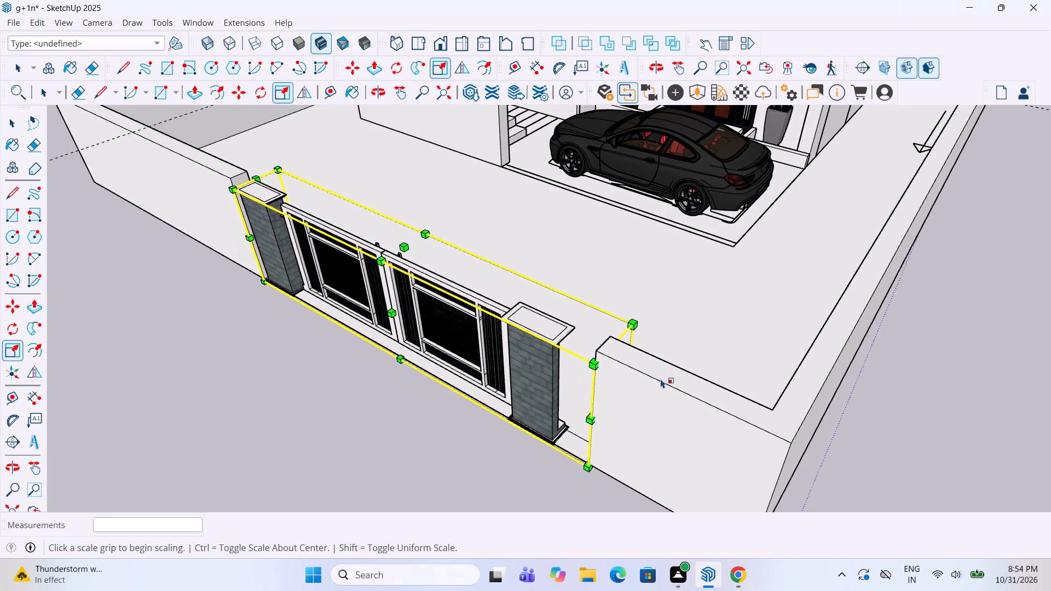
{"action": "scroll", "coordinate": [661, 379], "scroll_direction": "down", "scroll_amount": 1}
{"action": "key", "text": "space"}
{"action": "left_click", "coordinate": [677, 326]}
{"action": "scroll", "coordinate": [393, 370], "scroll_direction": "down", "scroll_amount": 1}
{"action": "middle_click_drag", "start_coordinate": [398, 370], "coordinate": [535, 366]}
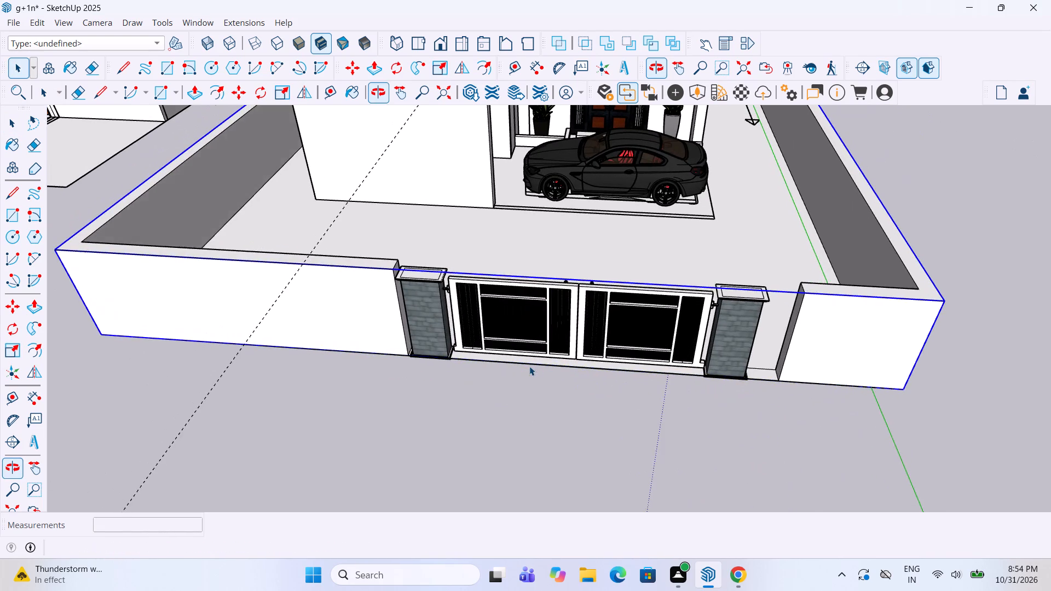
{"action": "scroll", "coordinate": [498, 368], "scroll_direction": "down", "scroll_amount": 3}
{"action": "left_click", "coordinate": [913, 268]}
{"action": "scroll", "coordinate": [792, 342], "scroll_direction": "up", "scroll_amount": 3}
{"action": "double_click", "coordinate": [711, 342]}
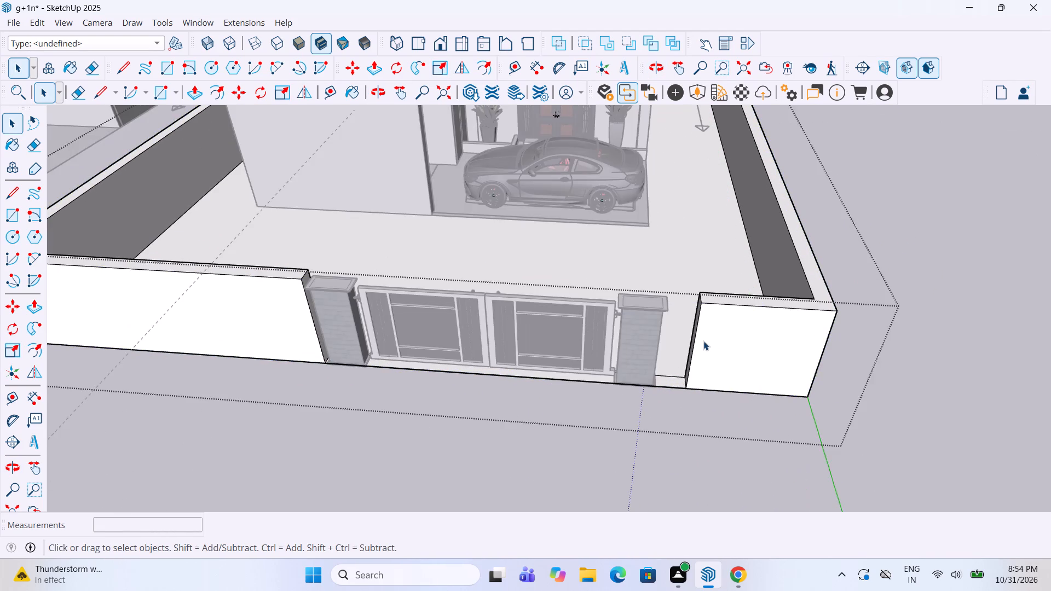
{"action": "scroll", "coordinate": [701, 339], "scroll_direction": "up", "scroll_amount": 2}
{"action": "middle_click_drag", "start_coordinate": [701, 339], "coordinate": [775, 337]}
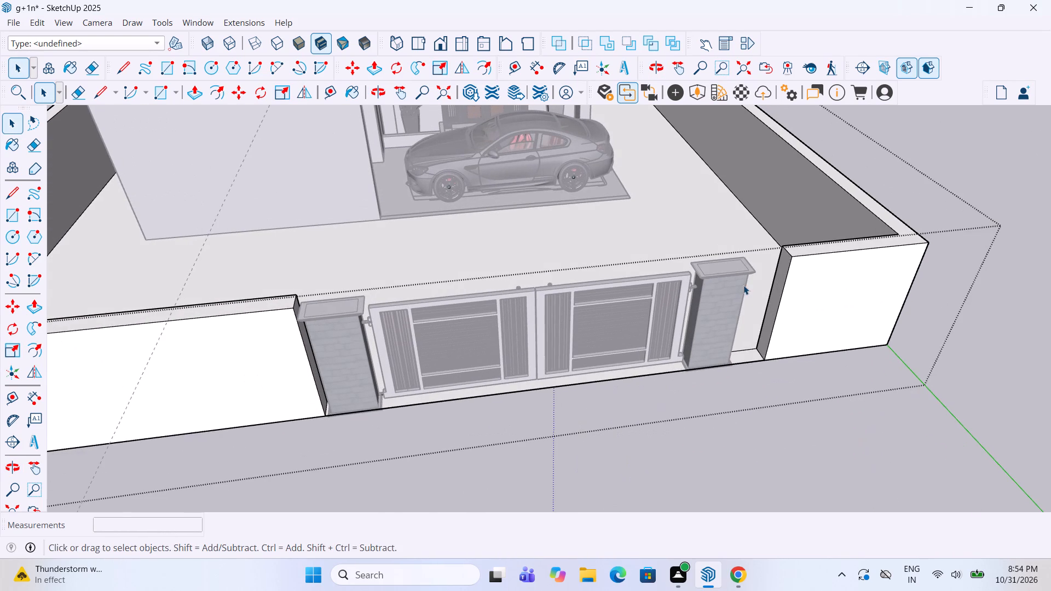
{"action": "scroll", "coordinate": [741, 287], "scroll_direction": "up", "scroll_amount": 3}
{"action": "key", "text": "p"}
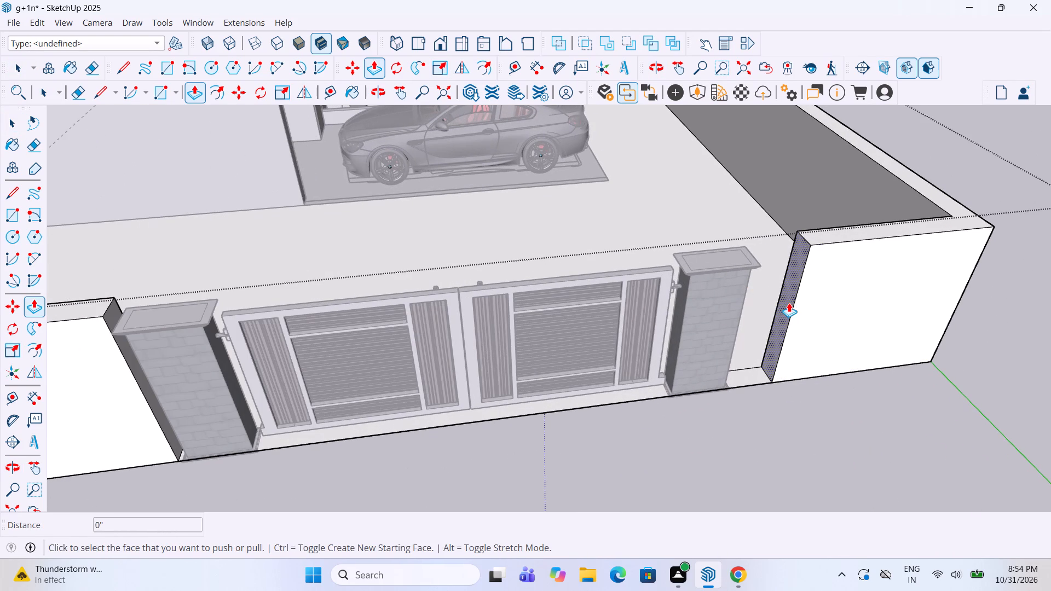
{"action": "left_click", "coordinate": [789, 303]}
{"action": "left_click_drag", "start_coordinate": [779, 293], "coordinate": [746, 283]}
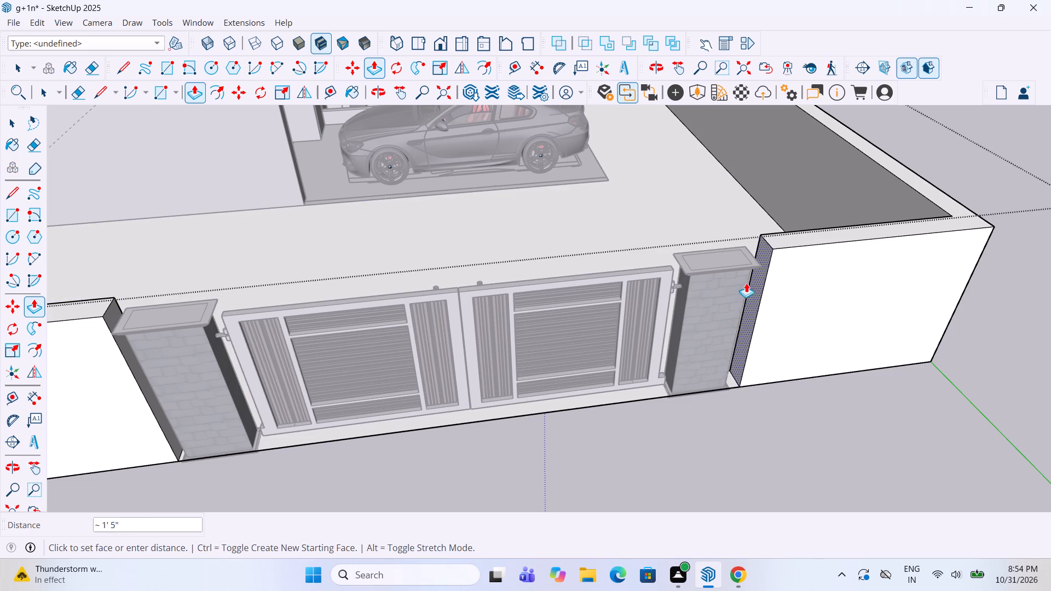
{"action": "left_click_drag", "start_coordinate": [746, 283], "coordinate": [758, 257]}
{"action": "key", "text": "space"}
{"action": "left_click", "coordinate": [743, 434]}
{"action": "scroll", "coordinate": [660, 407], "scroll_direction": "down", "scroll_amount": 3}
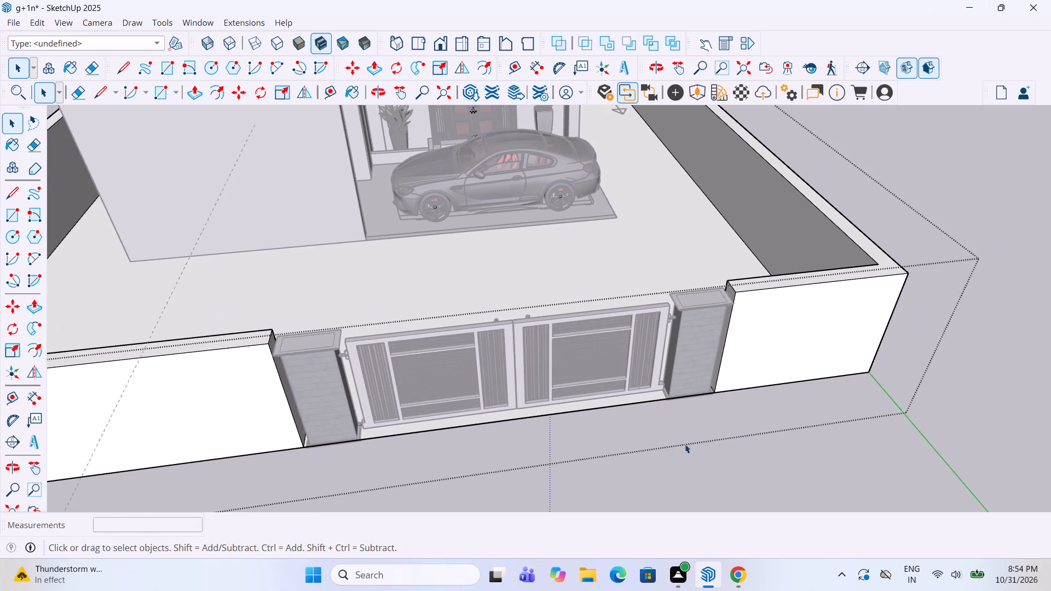
{"action": "left_click", "coordinate": [695, 455]}
Examine the fitted gate, the boundary wall and the front of the house with the parked car.
{"action": "middle_click_drag", "start_coordinate": [713, 427], "coordinate": [660, 400]}
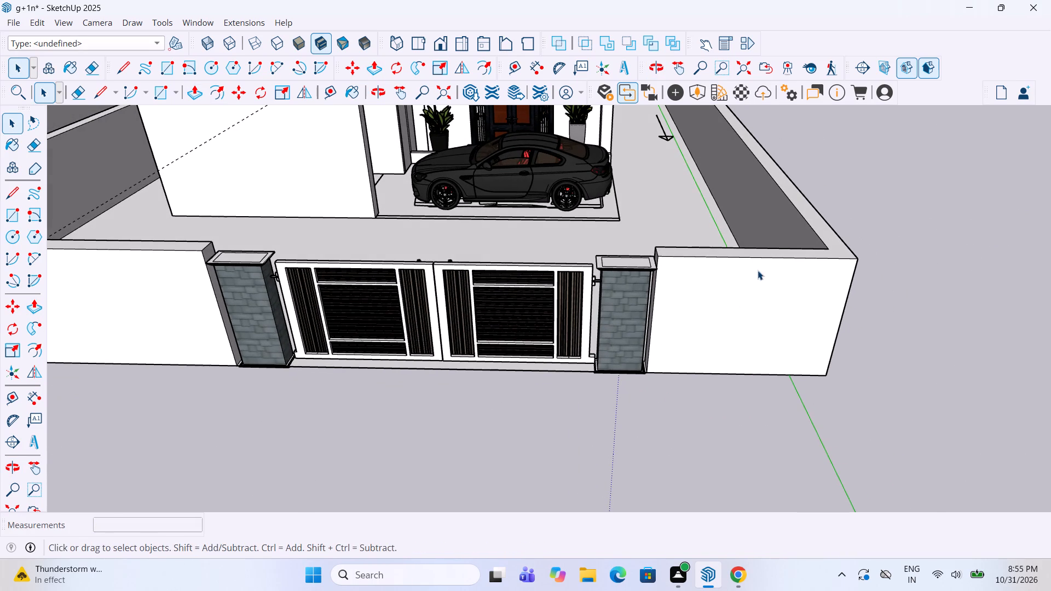
{"action": "scroll", "coordinate": [740, 279], "scroll_direction": "down", "scroll_amount": 7}
{"action": "scroll", "coordinate": [580, 274], "scroll_direction": "up", "scroll_amount": 3}
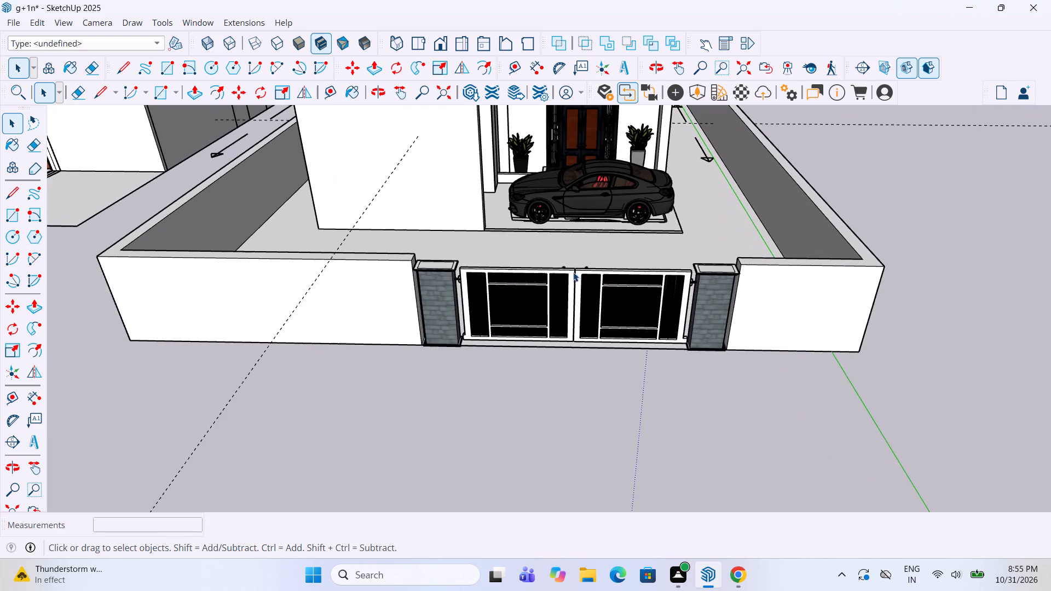
{"action": "scroll", "coordinate": [562, 291], "scroll_direction": "down", "scroll_amount": 4}
{"action": "middle_click_drag", "start_coordinate": [623, 313], "coordinate": [604, 313]}
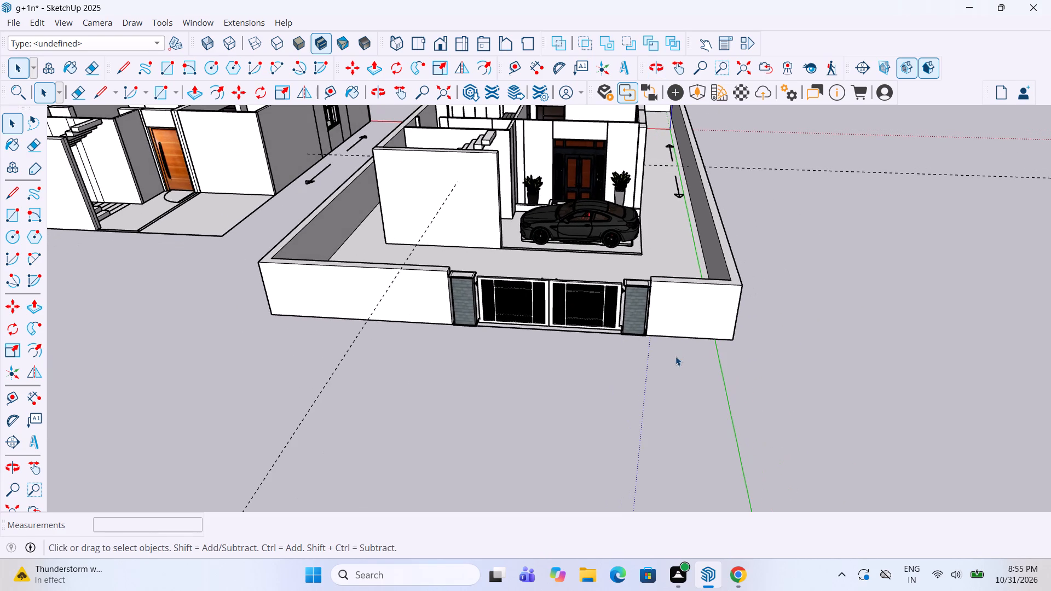
{"action": "scroll", "coordinate": [675, 361], "scroll_direction": "down", "scroll_amount": 5}
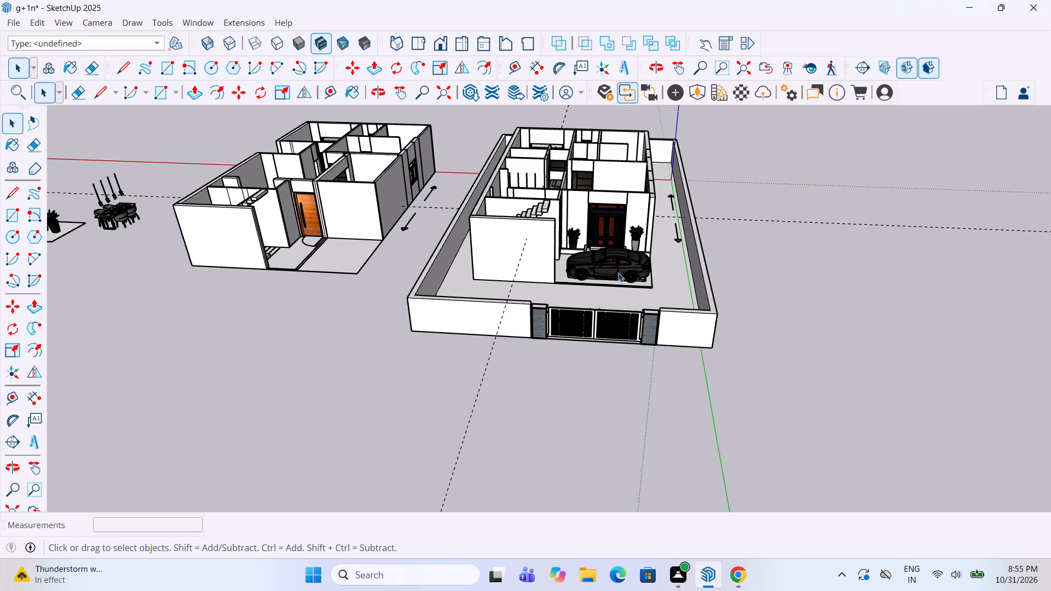
{"action": "scroll", "coordinate": [622, 279], "scroll_direction": "up", "scroll_amount": 5}
{"action": "middle_click_drag", "start_coordinate": [625, 274], "coordinate": [657, 338]}
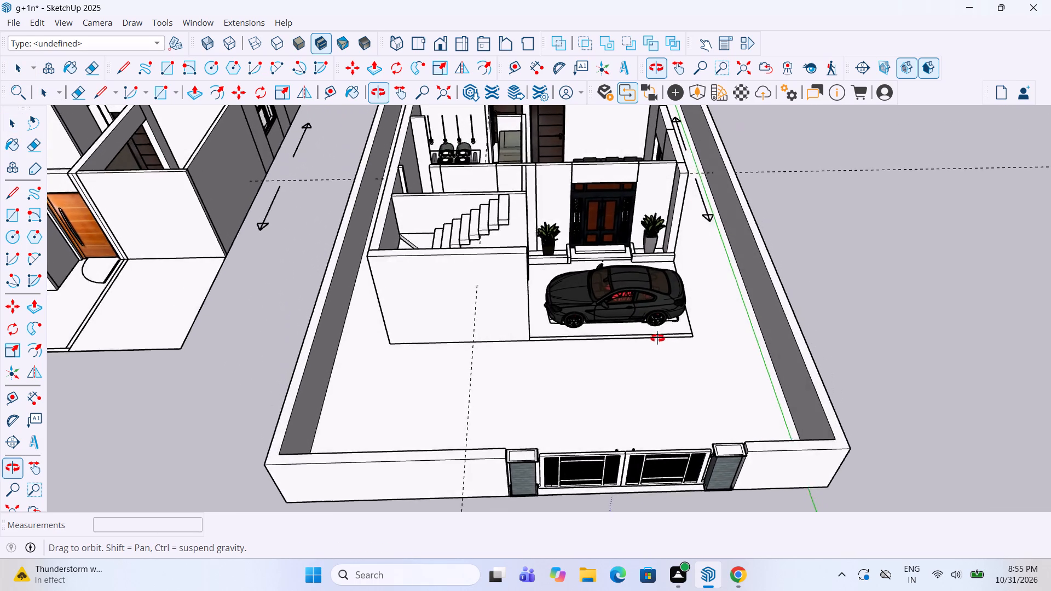
{"action": "middle_click_drag", "start_coordinate": [657, 338], "coordinate": [637, 340]}
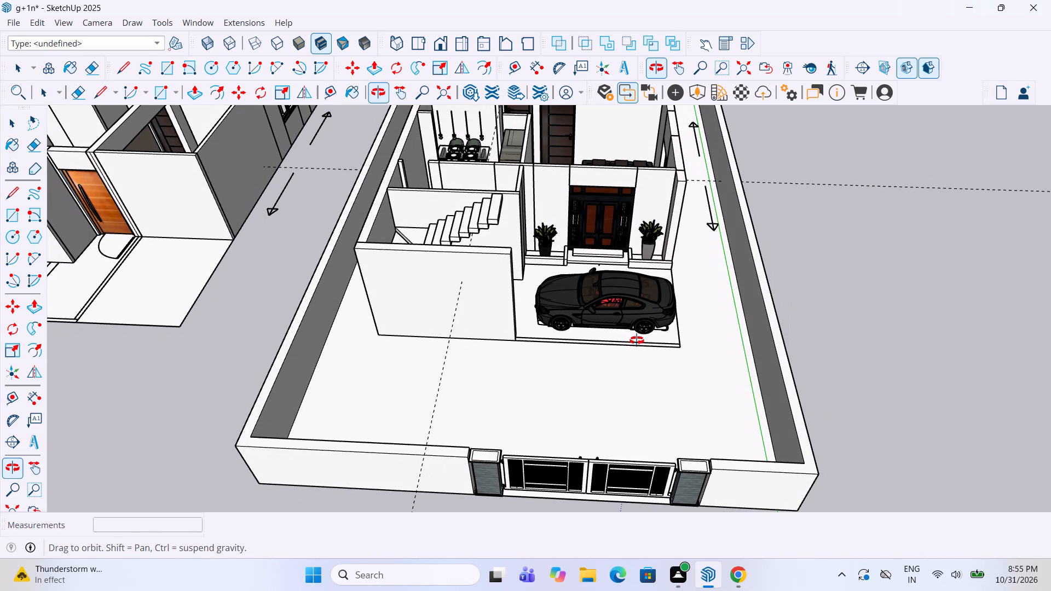
{"action": "middle_click_drag", "start_coordinate": [637, 340], "coordinate": [633, 337]}
{"action": "scroll", "coordinate": [634, 304], "scroll_direction": "up", "scroll_amount": 4}
{"action": "scroll", "coordinate": [603, 362], "scroll_direction": "down", "scroll_amount": 5}
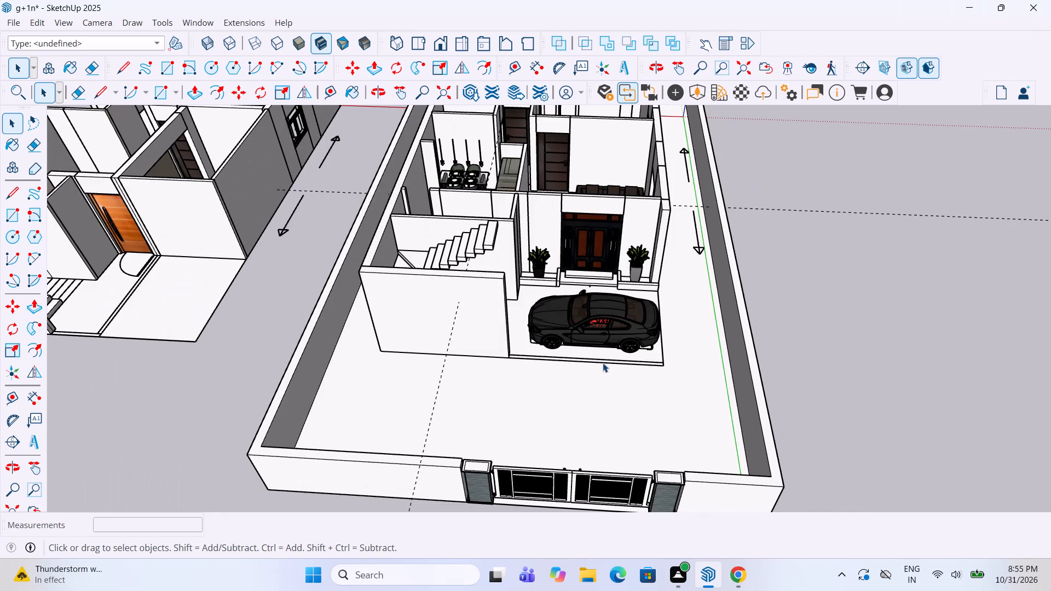
{"action": "middle_click_drag", "start_coordinate": [662, 291], "coordinate": [650, 296]}
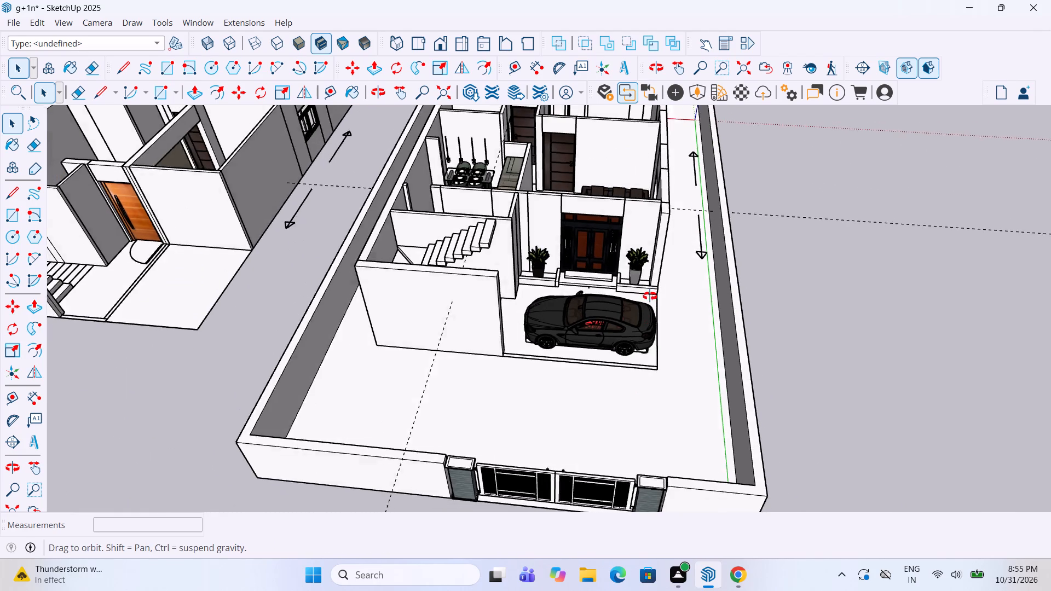
{"action": "middle_click_drag", "start_coordinate": [650, 296], "coordinate": [648, 349]}
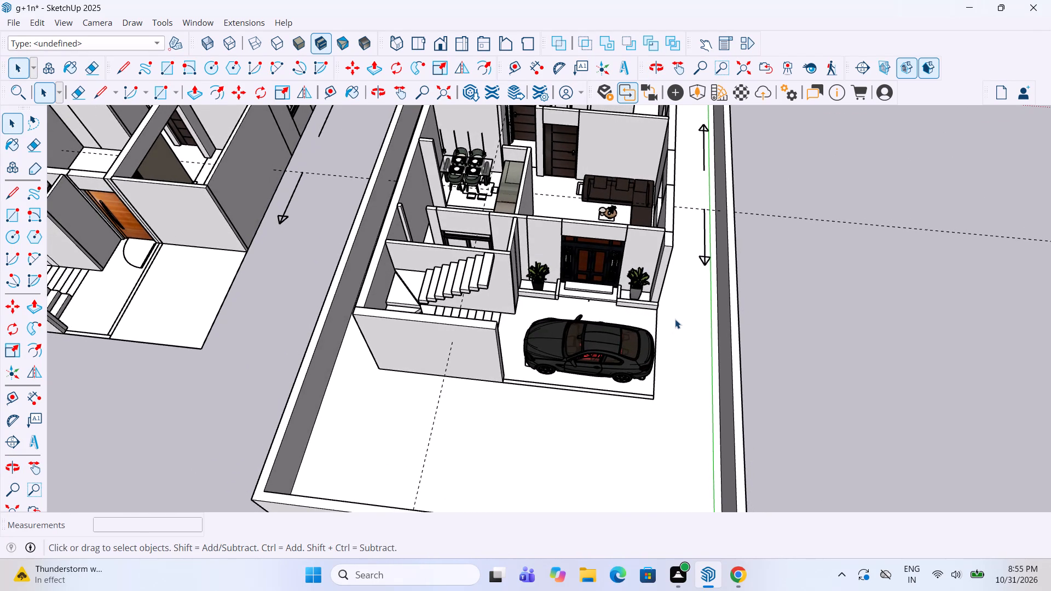
Explode the spare component that contains the three potted plants, the white base and the blue-grey panel.
{"action": "scroll", "coordinate": [675, 315], "scroll_direction": "down", "scroll_amount": 12}
{"action": "scroll", "coordinate": [576, 321], "scroll_direction": "down", "scroll_amount": 5}
{"action": "scroll", "coordinate": [310, 381], "scroll_direction": "up", "scroll_amount": 7}
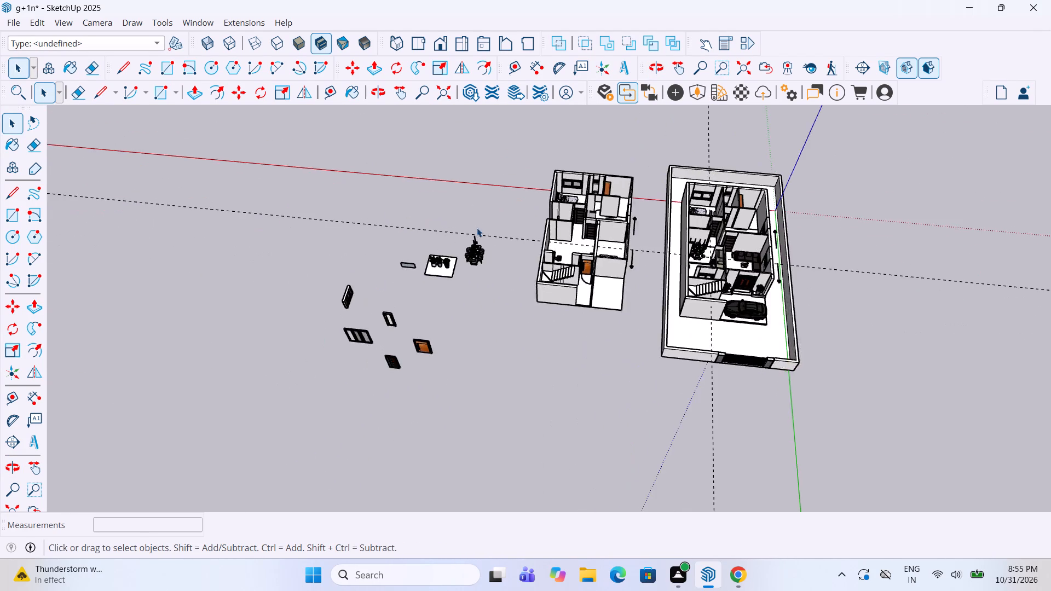
{"action": "scroll", "coordinate": [477, 228], "scroll_direction": "up", "scroll_amount": 3}
{"action": "scroll", "coordinate": [373, 288], "scroll_direction": "up", "scroll_amount": 16}
{"action": "middle_click_drag", "start_coordinate": [371, 298], "coordinate": [405, 218]}
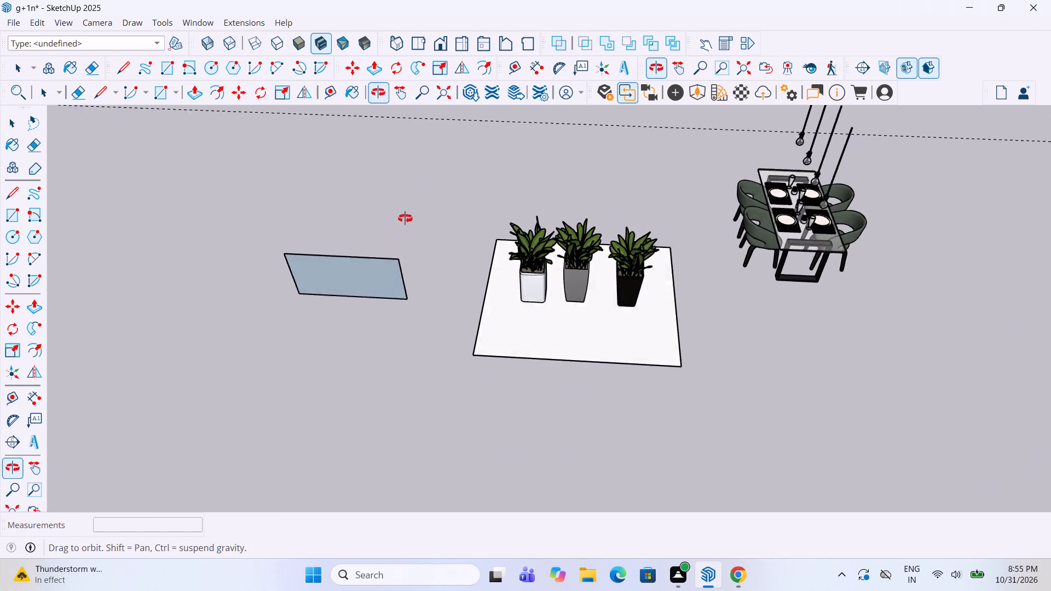
{"action": "middle_click_drag", "start_coordinate": [405, 218], "coordinate": [412, 212]}
{"action": "left_click", "coordinate": [354, 285]}
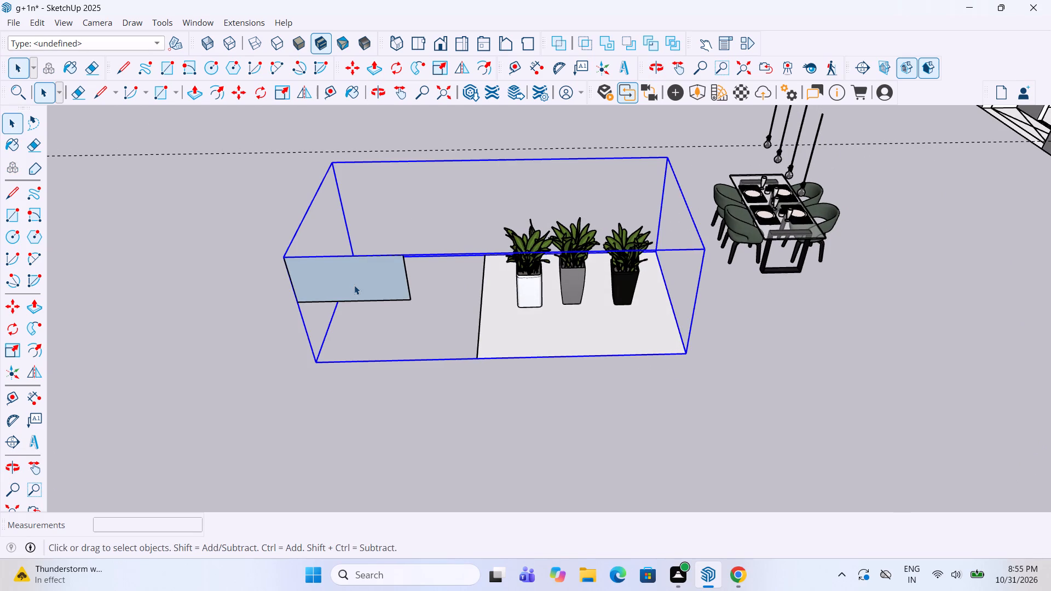
{"action": "right_click", "coordinate": [610, 308]}
{"action": "left_click", "coordinate": [665, 116]}
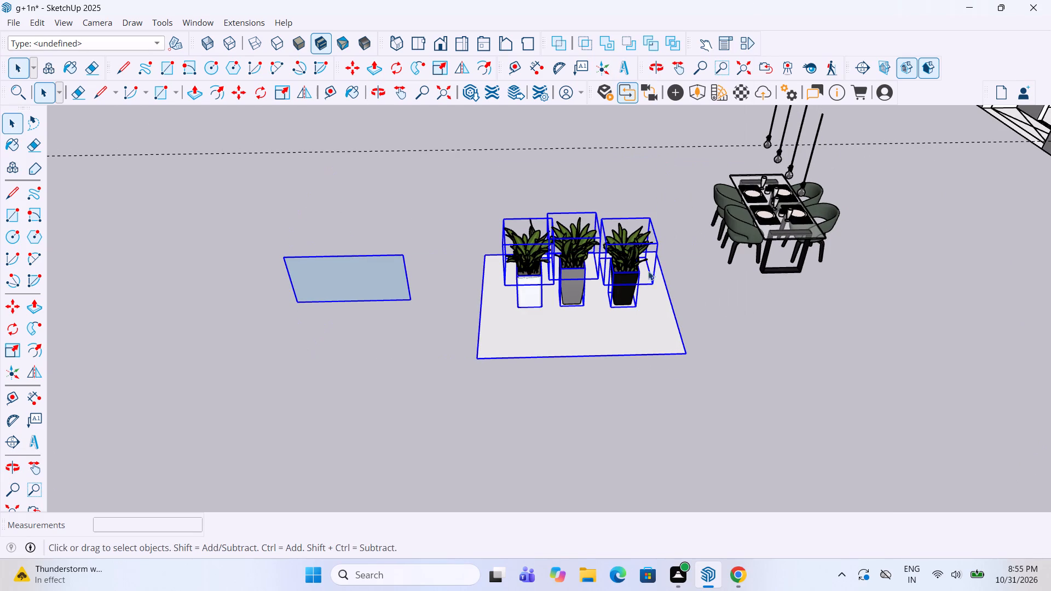
Make the black pot and its plant one group.
{"action": "scroll", "coordinate": [625, 291], "scroll_direction": "up", "scroll_amount": 3}
{"action": "left_click", "coordinate": [625, 291]}
{"action": "left_click", "coordinate": [626, 250], "text": "ctrl"}
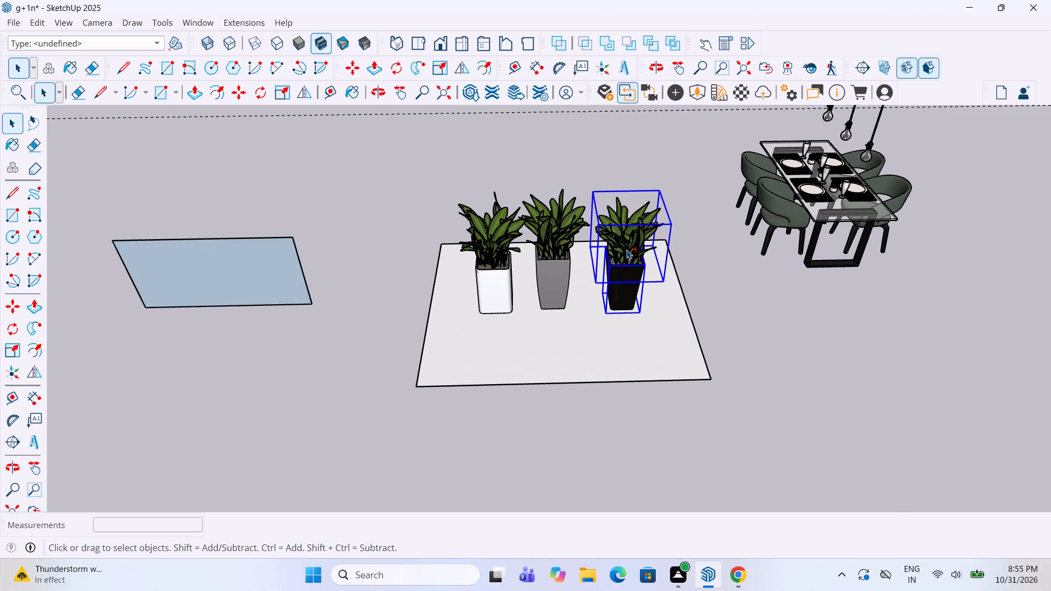
{"action": "right_click", "coordinate": [626, 250]}
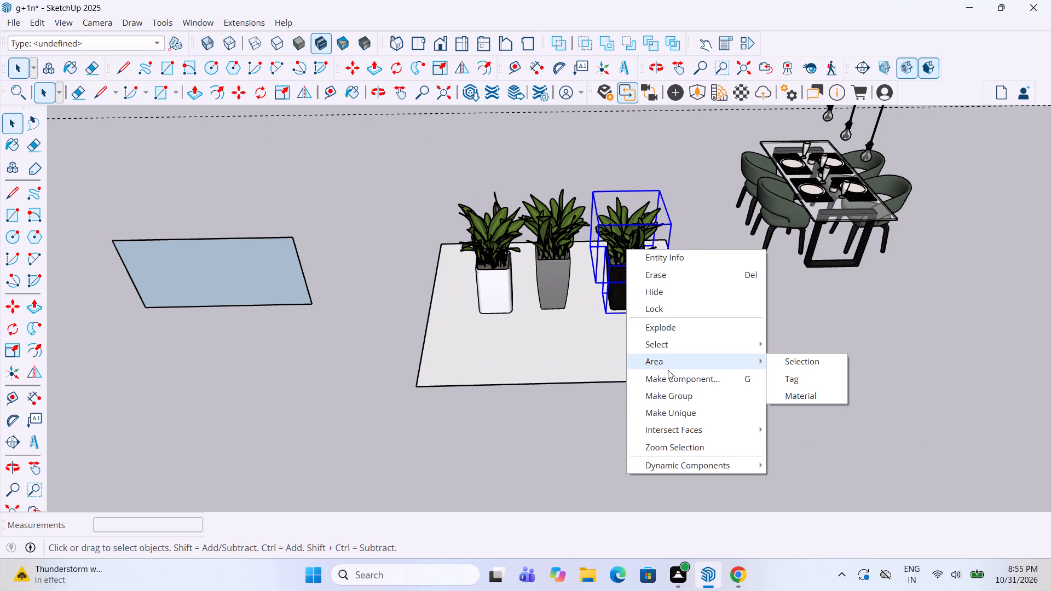
{"action": "left_click", "coordinate": [673, 397]}
Make the grey pot and its plant one group.
{"action": "left_click", "coordinate": [575, 308]}
{"action": "left_click", "coordinate": [558, 279]}
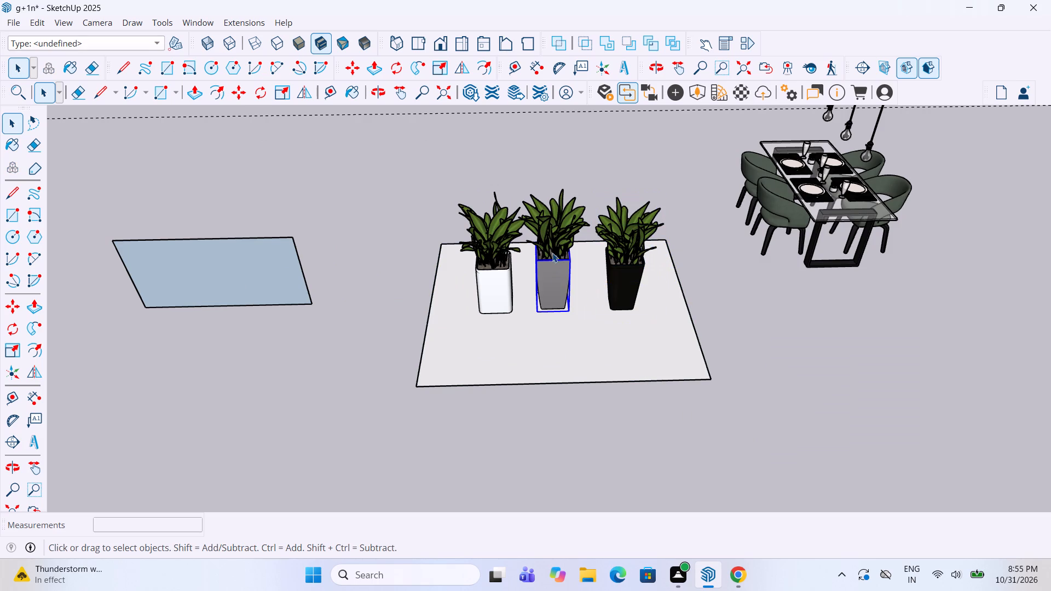
{"action": "left_click", "coordinate": [552, 240]}
{"action": "left_click", "coordinate": [552, 277], "text": "ctrl"}
{"action": "right_click", "coordinate": [553, 277], "text": "ctrl"}
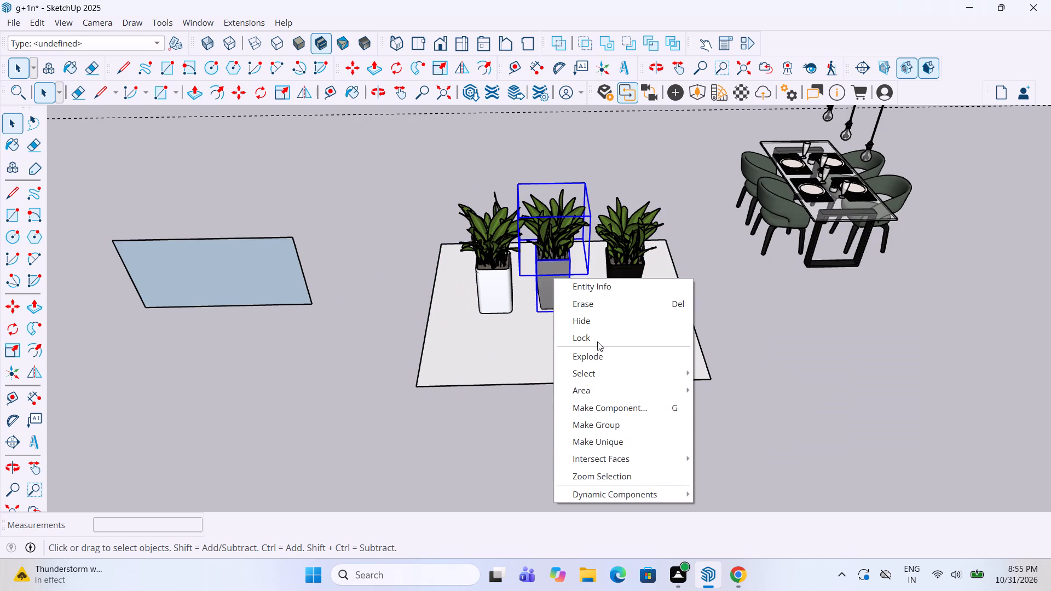
{"action": "left_click", "coordinate": [607, 422]}
Make the white pot and its plant one group.
{"action": "left_click", "coordinate": [500, 251]}
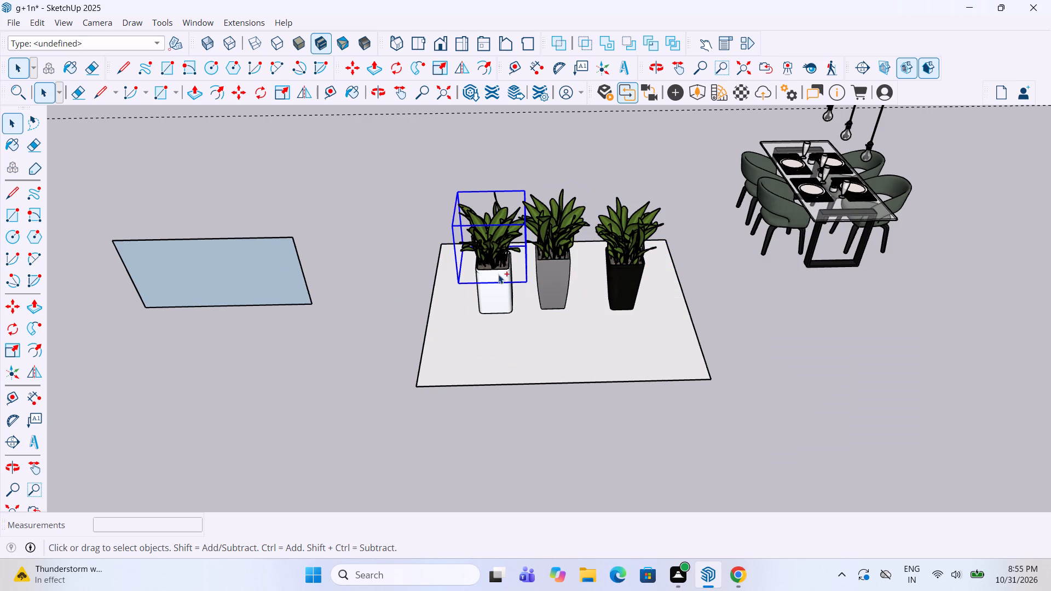
{"action": "left_click", "coordinate": [500, 280], "text": "ctrl"}
{"action": "right_click", "coordinate": [500, 280], "text": "ctrl"}
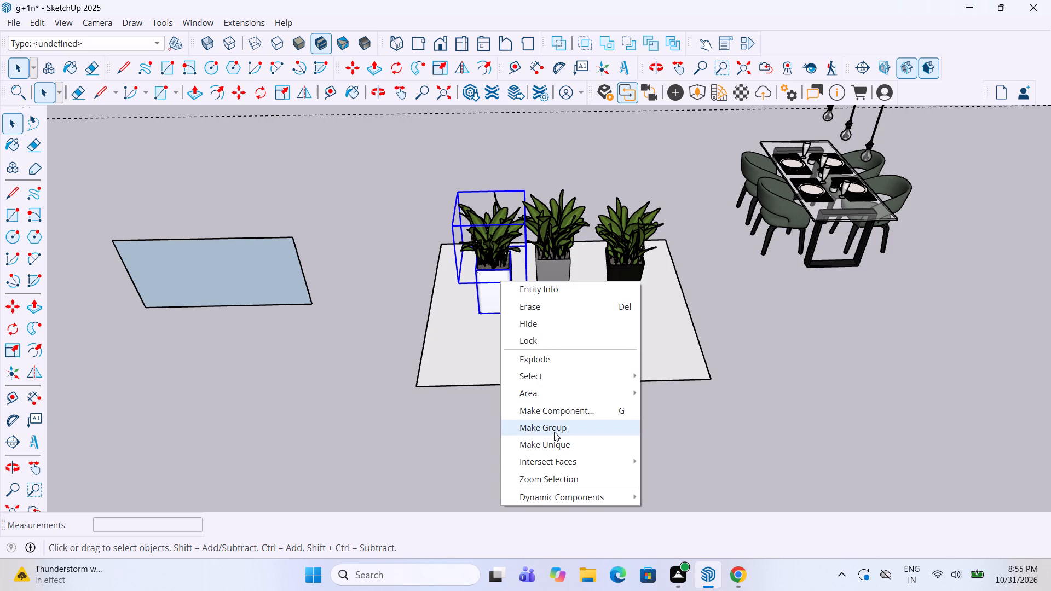
{"action": "left_click", "coordinate": [554, 432]}
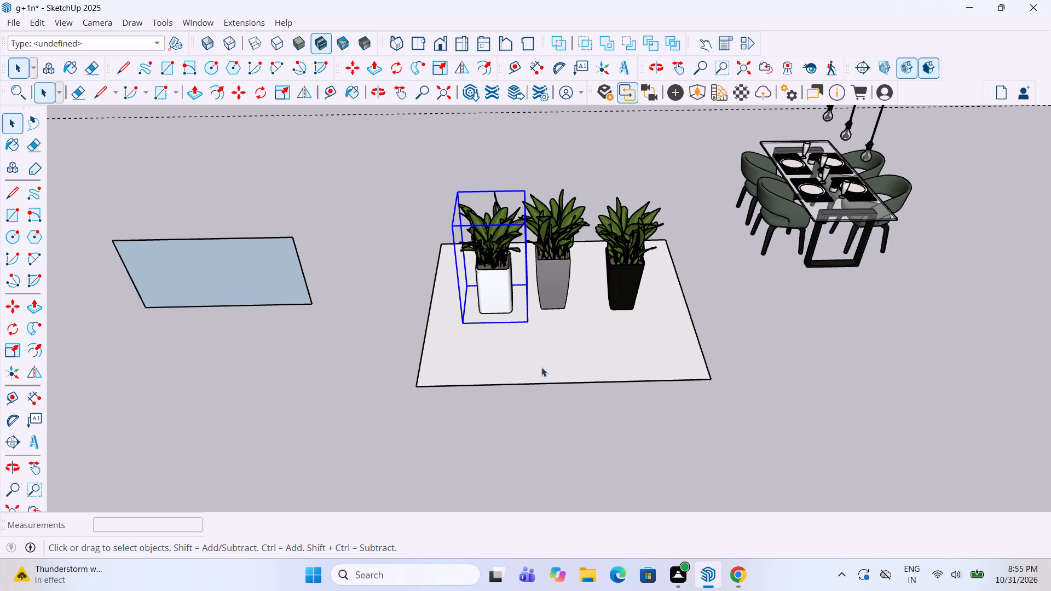
Move the white potted plant about 53' 6" onto the separate upper-floor model's open terrace, beside the wooden door.
{"action": "key", "text": "m"}
{"action": "left_click", "coordinate": [527, 321]}
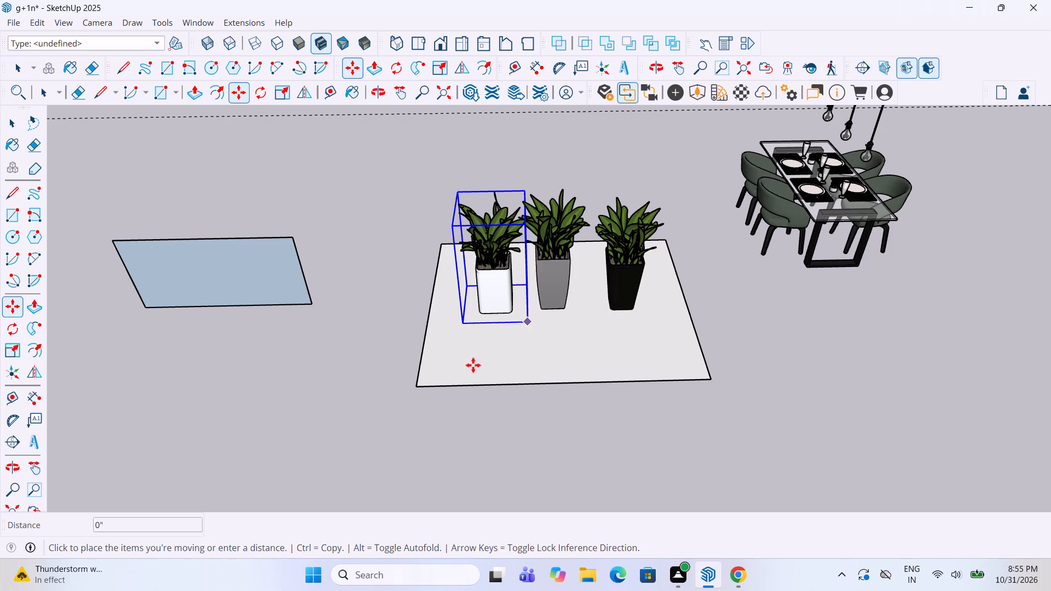
{"action": "scroll", "coordinate": [378, 401], "scroll_direction": "down", "scroll_amount": 11}
{"action": "scroll", "coordinate": [494, 328], "scroll_direction": "down", "scroll_amount": 12}
{"action": "middle_click_drag", "start_coordinate": [880, 247], "coordinate": [879, 259]}
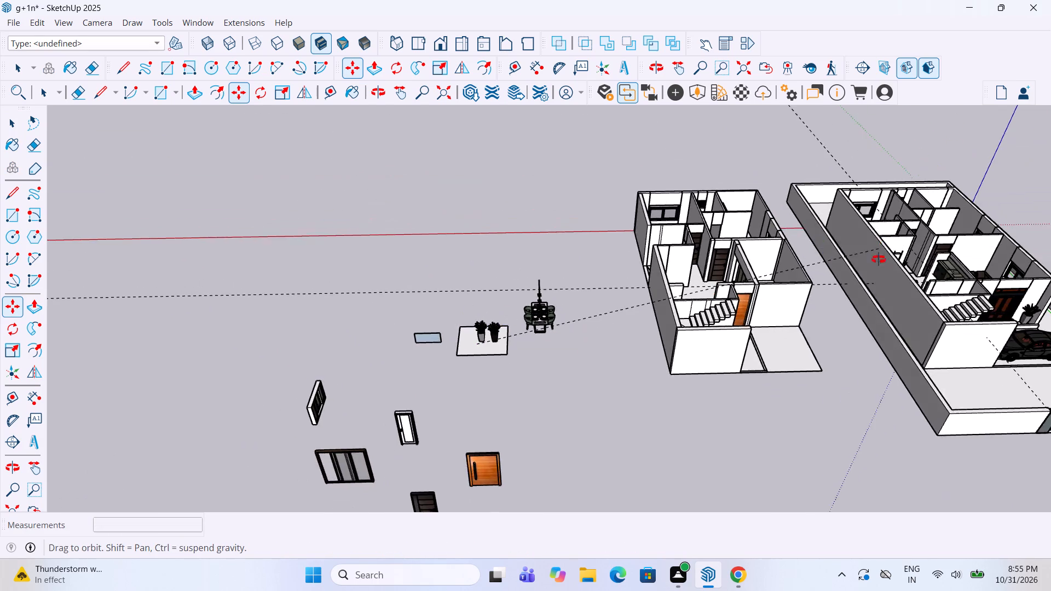
{"action": "middle_click_drag", "start_coordinate": [879, 259], "coordinate": [790, 309]}
{"action": "scroll", "coordinate": [771, 401], "scroll_direction": "up", "scroll_amount": 12}
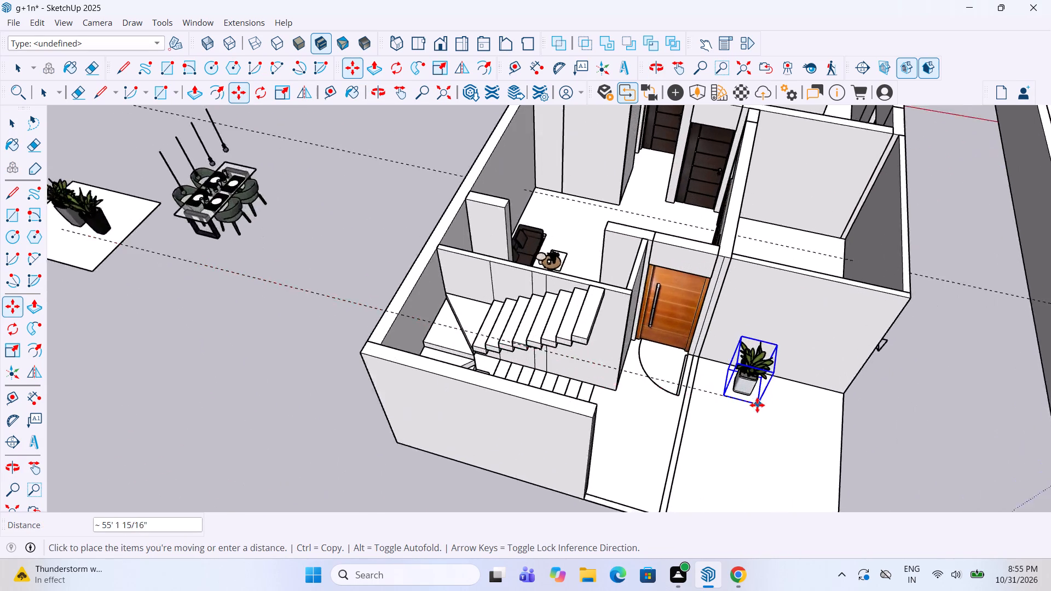
{"action": "scroll", "coordinate": [757, 405], "scroll_direction": "up", "scroll_amount": 6}
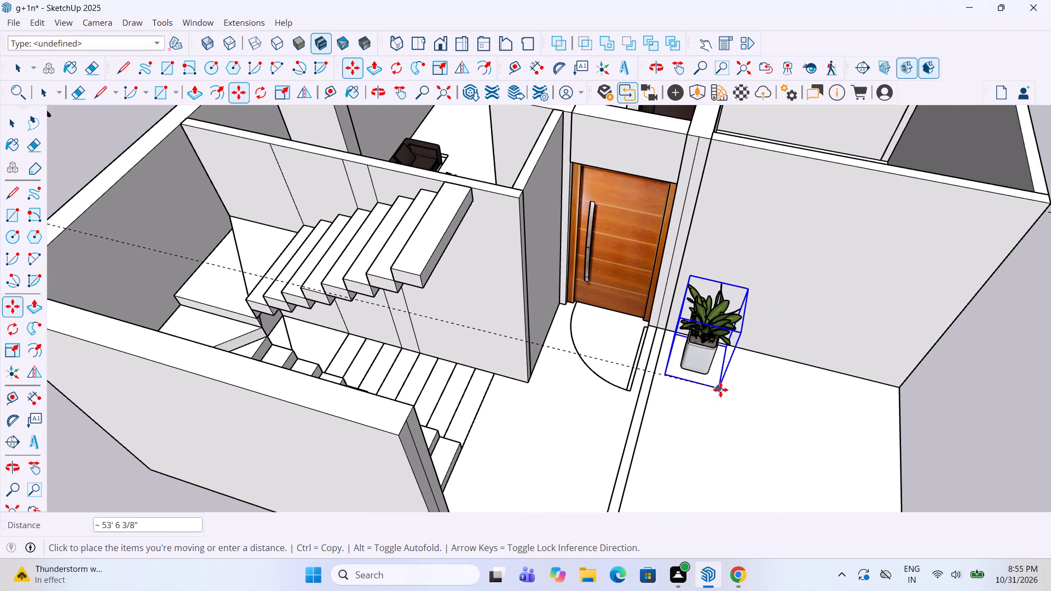
{"action": "left_click", "coordinate": [720, 390]}
Copy the white potted plant twice along the terrace wall for a row of three, with the first copy about 3' 1" away.
{"action": "key", "text": "m"}
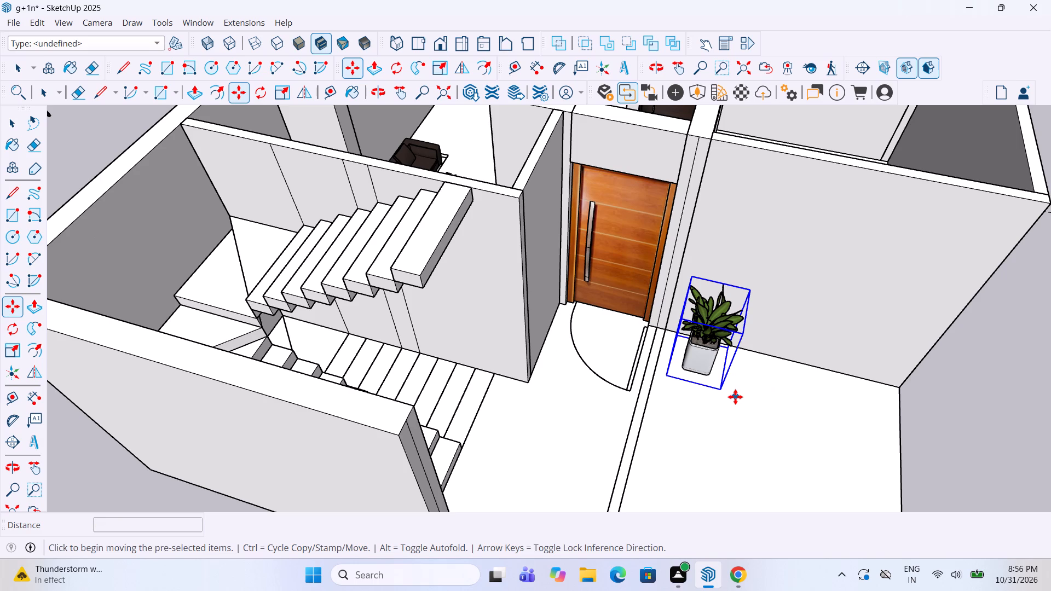
{"action": "left_click", "coordinate": [727, 389]}
{"action": "double_click", "coordinate": [800, 408]}
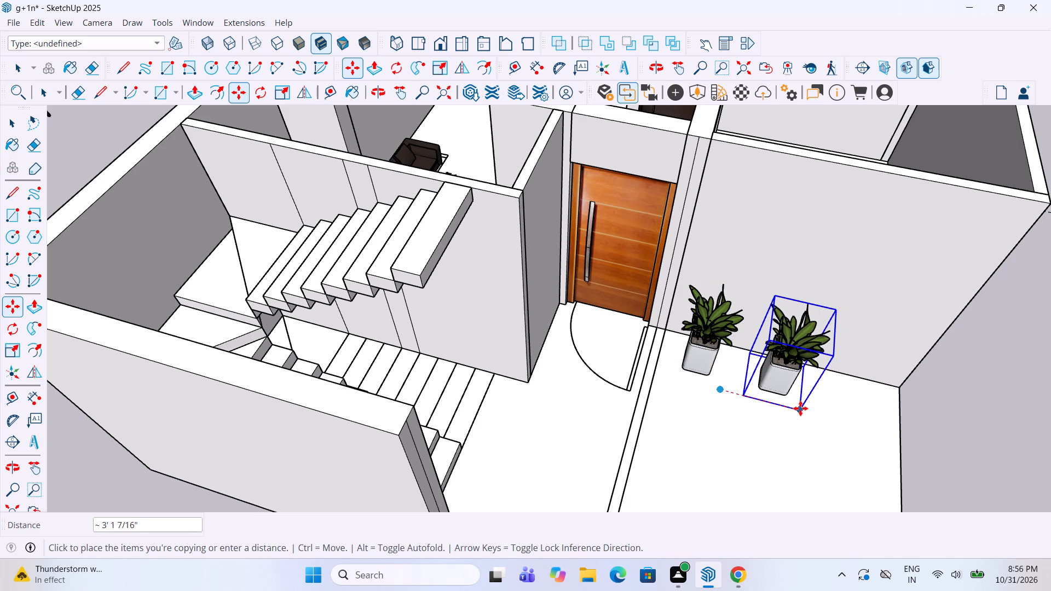
{"action": "key", "text": "m"}
{"action": "left_click", "coordinate": [795, 410]}
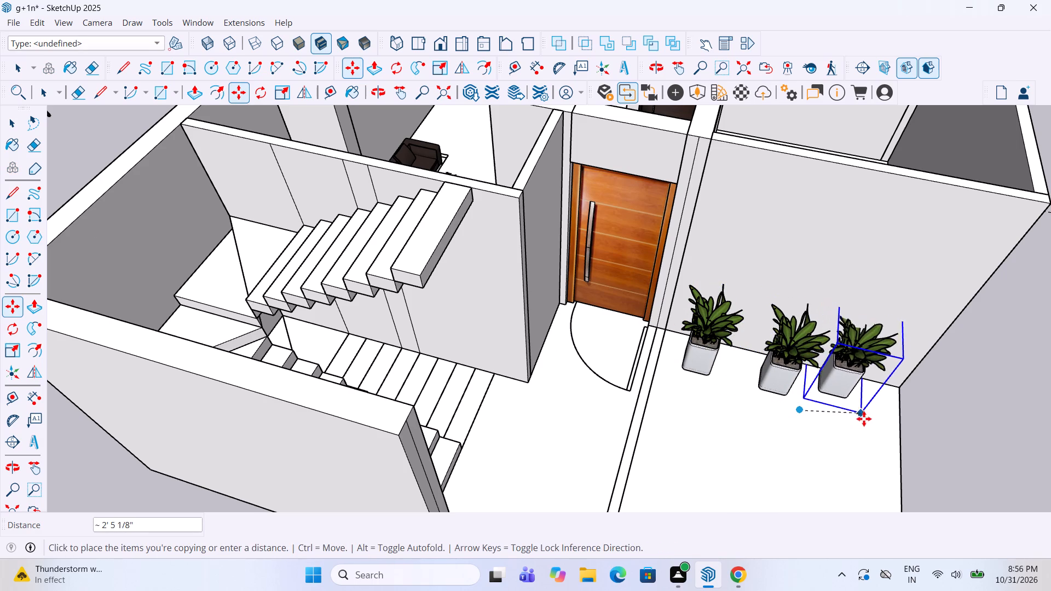
{"action": "left_click", "coordinate": [876, 428]}
{"action": "scroll", "coordinate": [818, 326], "scroll_direction": "down", "scroll_amount": 6}
{"action": "key", "text": "space"}
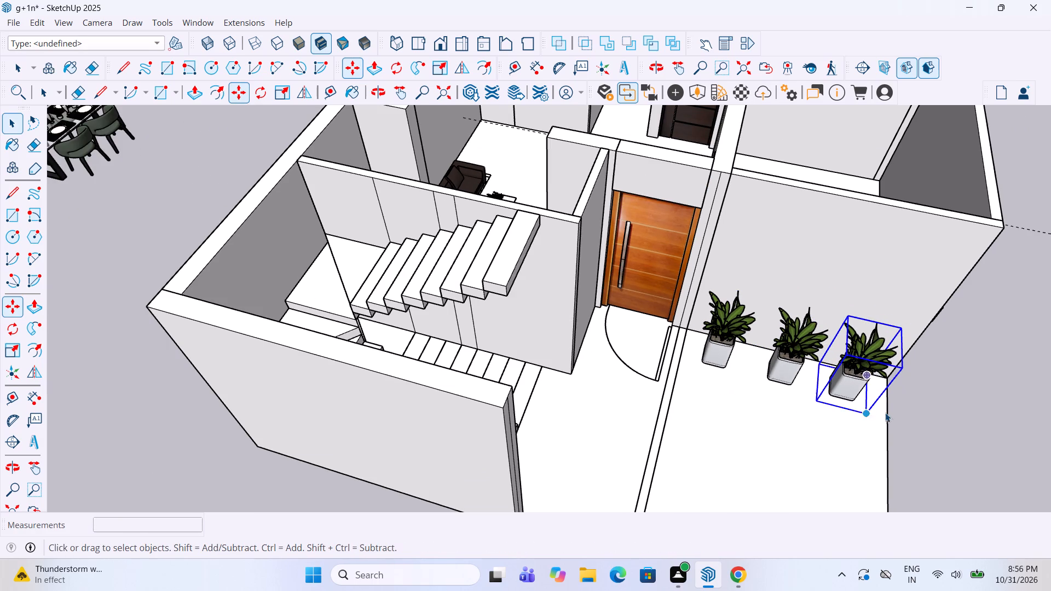
{"action": "left_click", "coordinate": [896, 405]}
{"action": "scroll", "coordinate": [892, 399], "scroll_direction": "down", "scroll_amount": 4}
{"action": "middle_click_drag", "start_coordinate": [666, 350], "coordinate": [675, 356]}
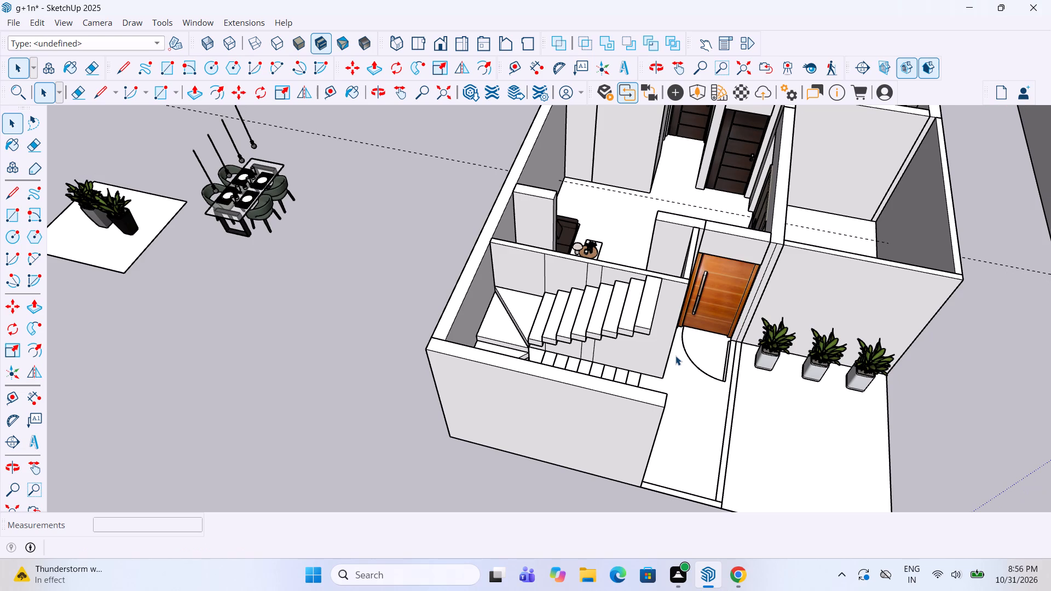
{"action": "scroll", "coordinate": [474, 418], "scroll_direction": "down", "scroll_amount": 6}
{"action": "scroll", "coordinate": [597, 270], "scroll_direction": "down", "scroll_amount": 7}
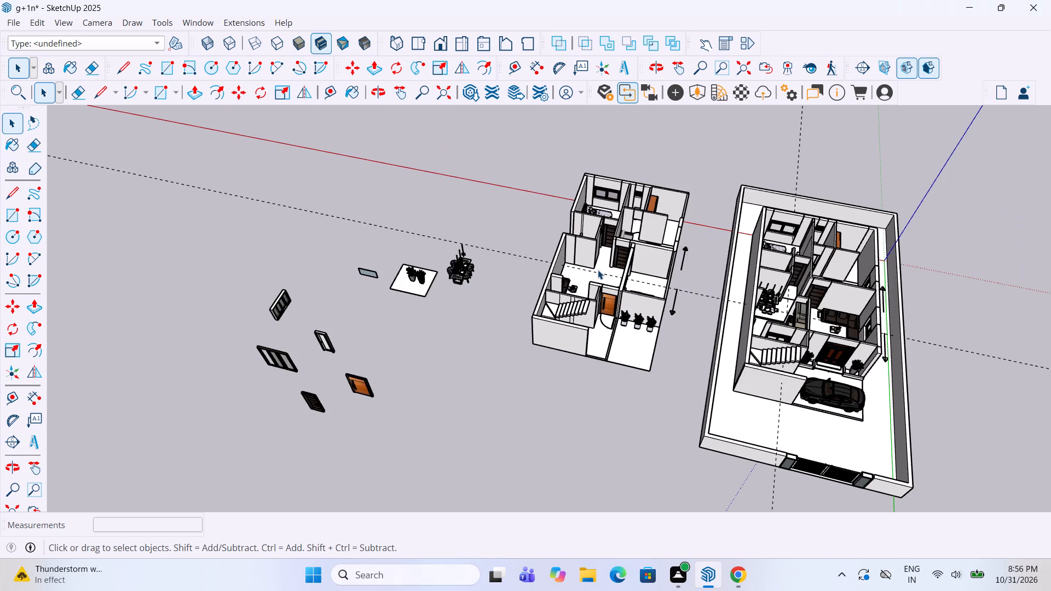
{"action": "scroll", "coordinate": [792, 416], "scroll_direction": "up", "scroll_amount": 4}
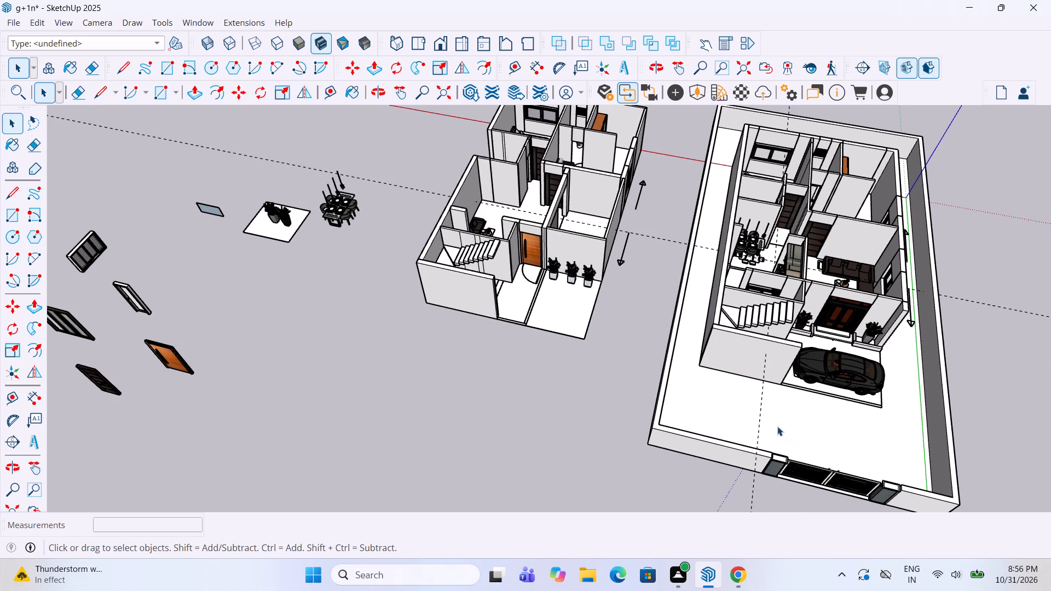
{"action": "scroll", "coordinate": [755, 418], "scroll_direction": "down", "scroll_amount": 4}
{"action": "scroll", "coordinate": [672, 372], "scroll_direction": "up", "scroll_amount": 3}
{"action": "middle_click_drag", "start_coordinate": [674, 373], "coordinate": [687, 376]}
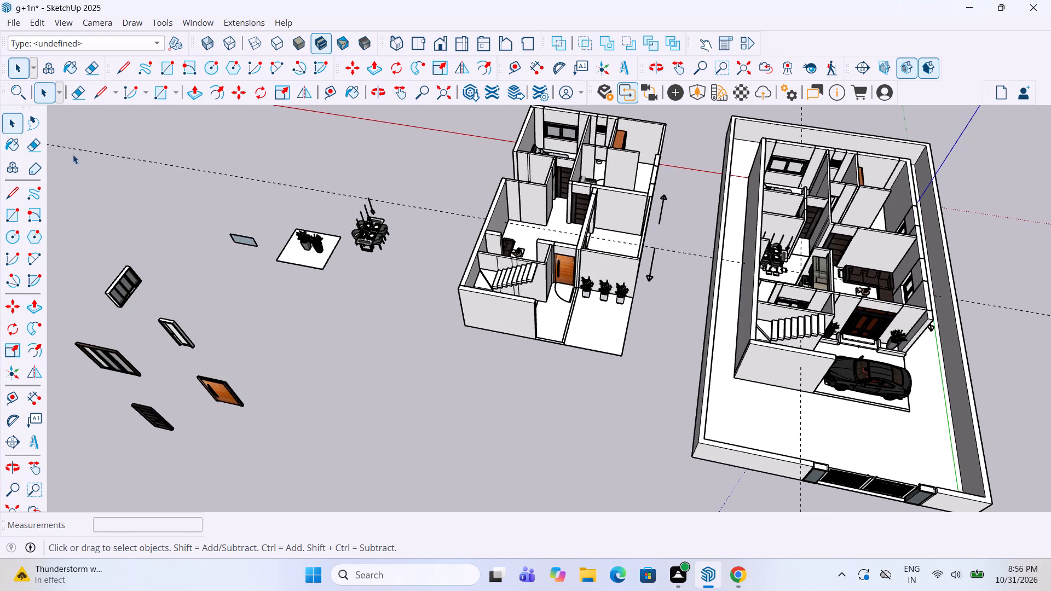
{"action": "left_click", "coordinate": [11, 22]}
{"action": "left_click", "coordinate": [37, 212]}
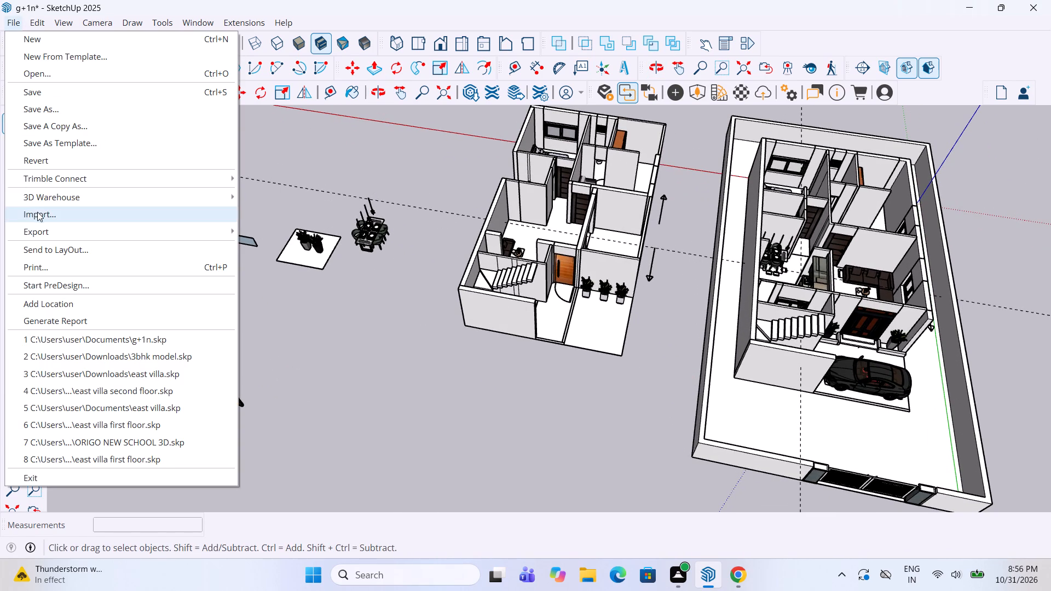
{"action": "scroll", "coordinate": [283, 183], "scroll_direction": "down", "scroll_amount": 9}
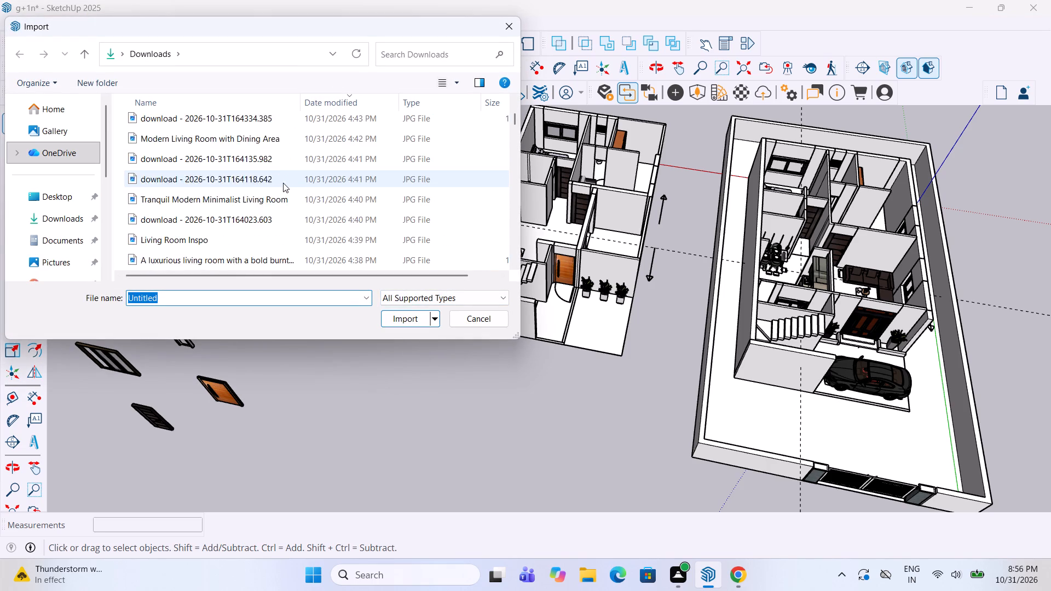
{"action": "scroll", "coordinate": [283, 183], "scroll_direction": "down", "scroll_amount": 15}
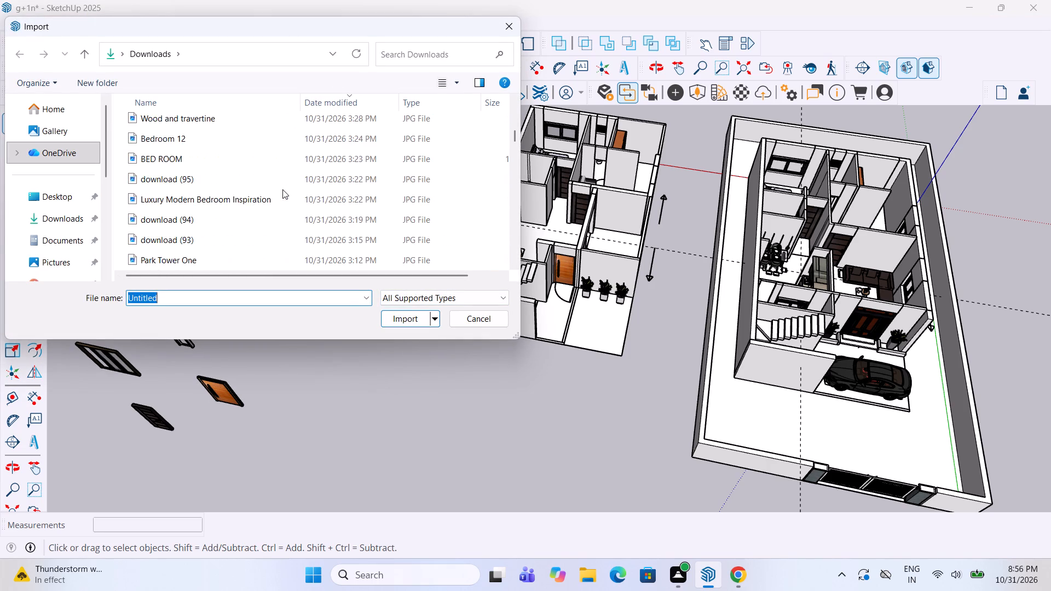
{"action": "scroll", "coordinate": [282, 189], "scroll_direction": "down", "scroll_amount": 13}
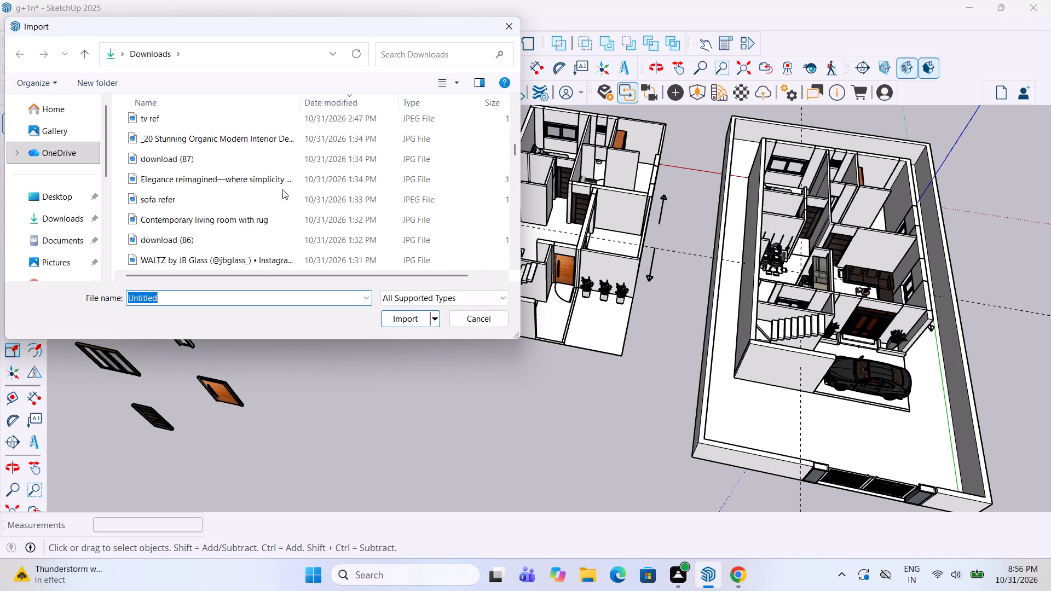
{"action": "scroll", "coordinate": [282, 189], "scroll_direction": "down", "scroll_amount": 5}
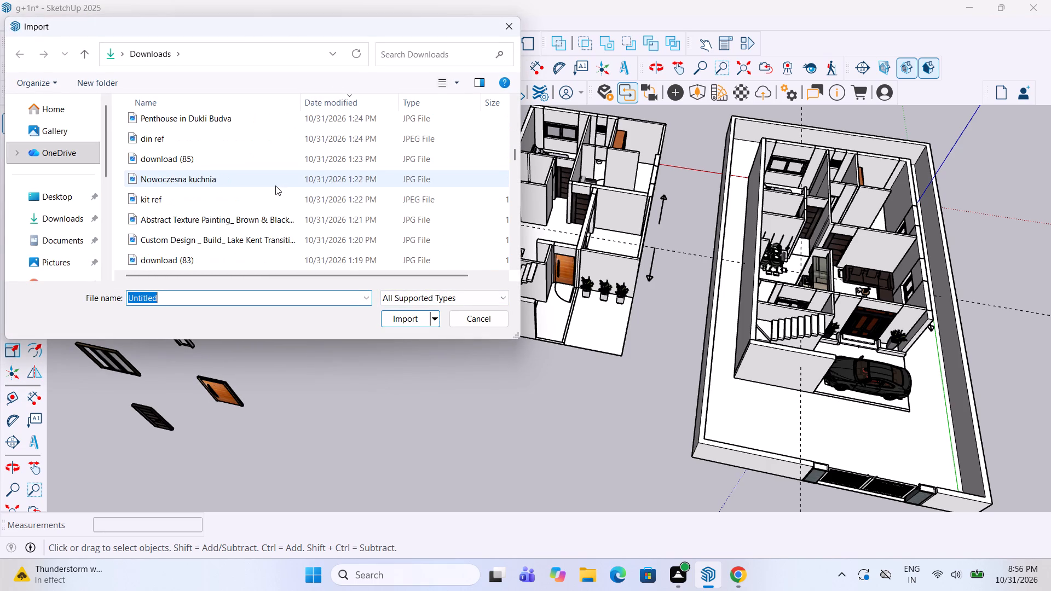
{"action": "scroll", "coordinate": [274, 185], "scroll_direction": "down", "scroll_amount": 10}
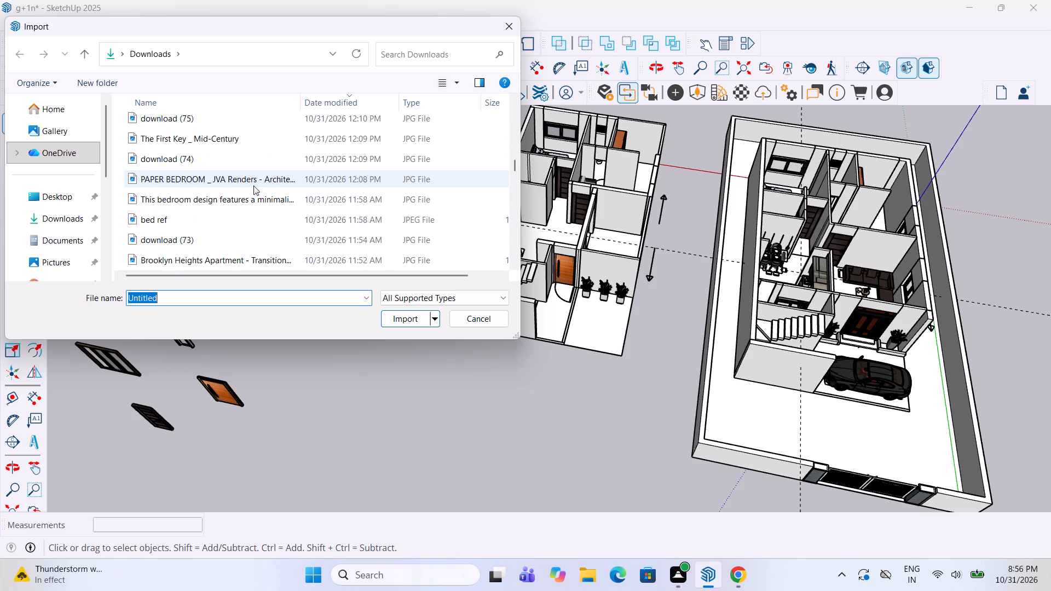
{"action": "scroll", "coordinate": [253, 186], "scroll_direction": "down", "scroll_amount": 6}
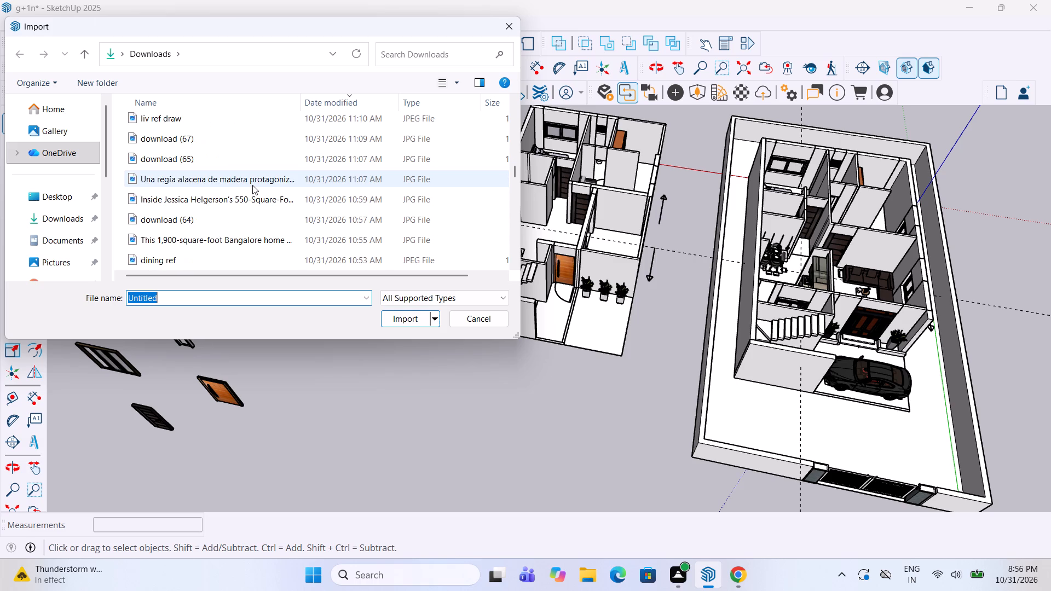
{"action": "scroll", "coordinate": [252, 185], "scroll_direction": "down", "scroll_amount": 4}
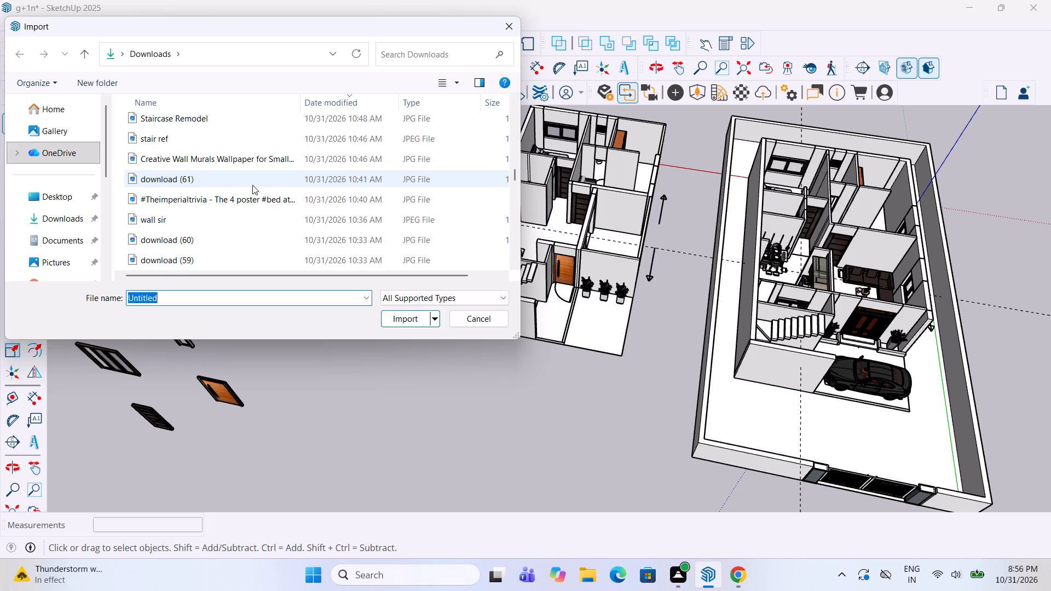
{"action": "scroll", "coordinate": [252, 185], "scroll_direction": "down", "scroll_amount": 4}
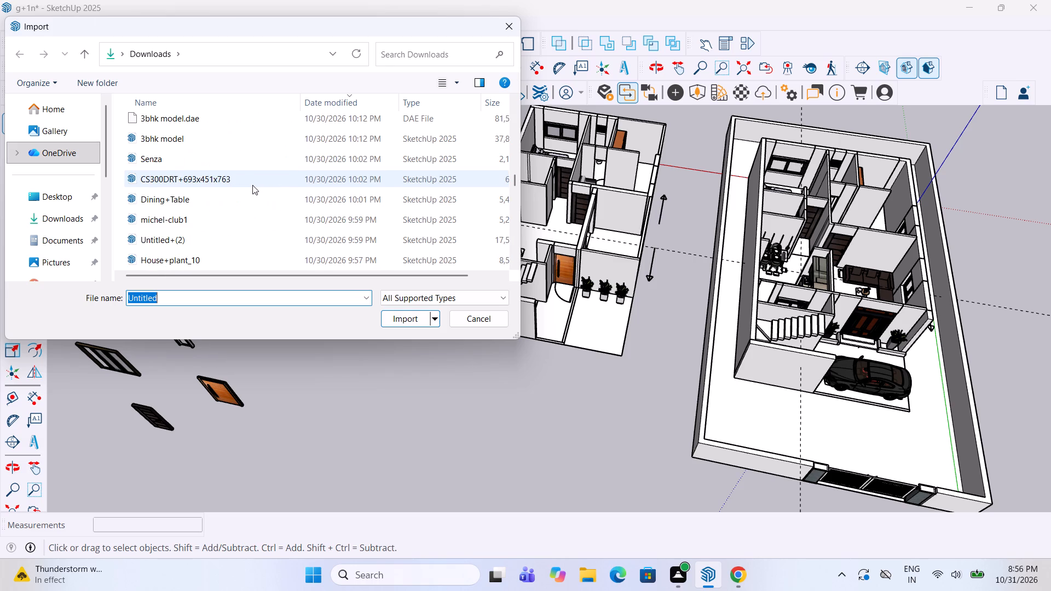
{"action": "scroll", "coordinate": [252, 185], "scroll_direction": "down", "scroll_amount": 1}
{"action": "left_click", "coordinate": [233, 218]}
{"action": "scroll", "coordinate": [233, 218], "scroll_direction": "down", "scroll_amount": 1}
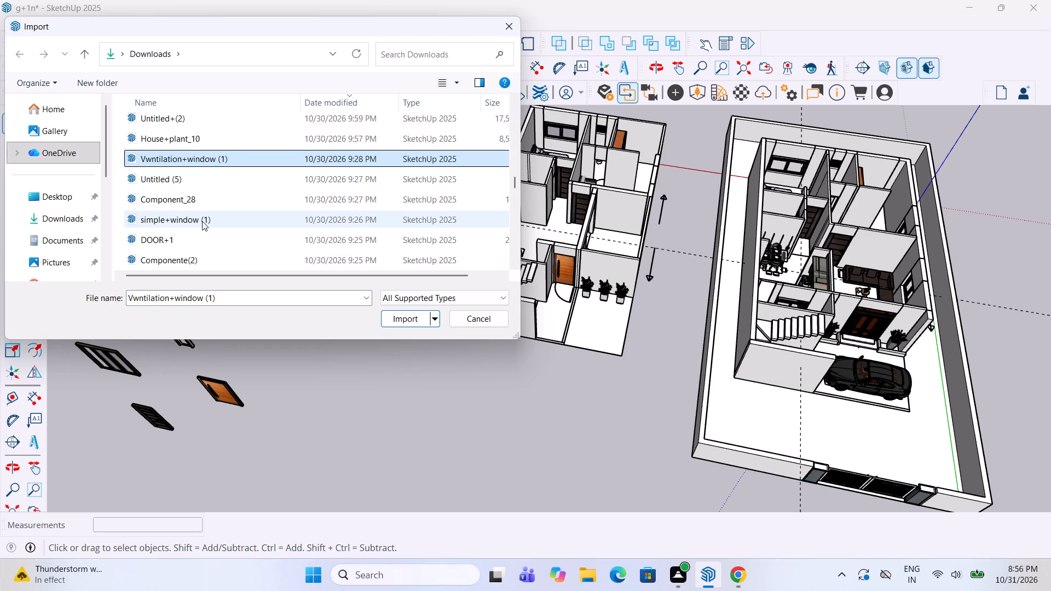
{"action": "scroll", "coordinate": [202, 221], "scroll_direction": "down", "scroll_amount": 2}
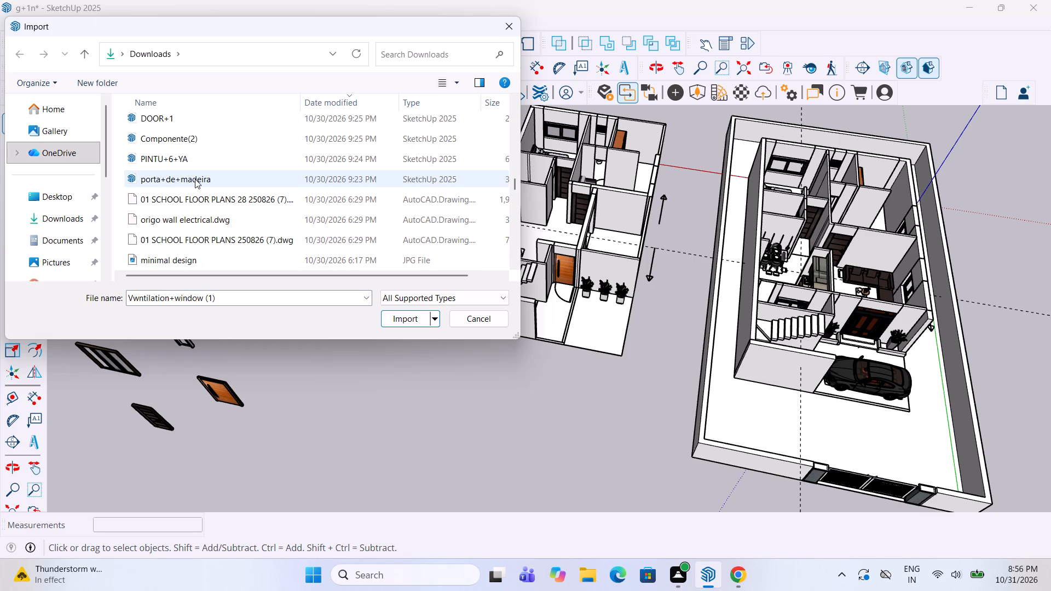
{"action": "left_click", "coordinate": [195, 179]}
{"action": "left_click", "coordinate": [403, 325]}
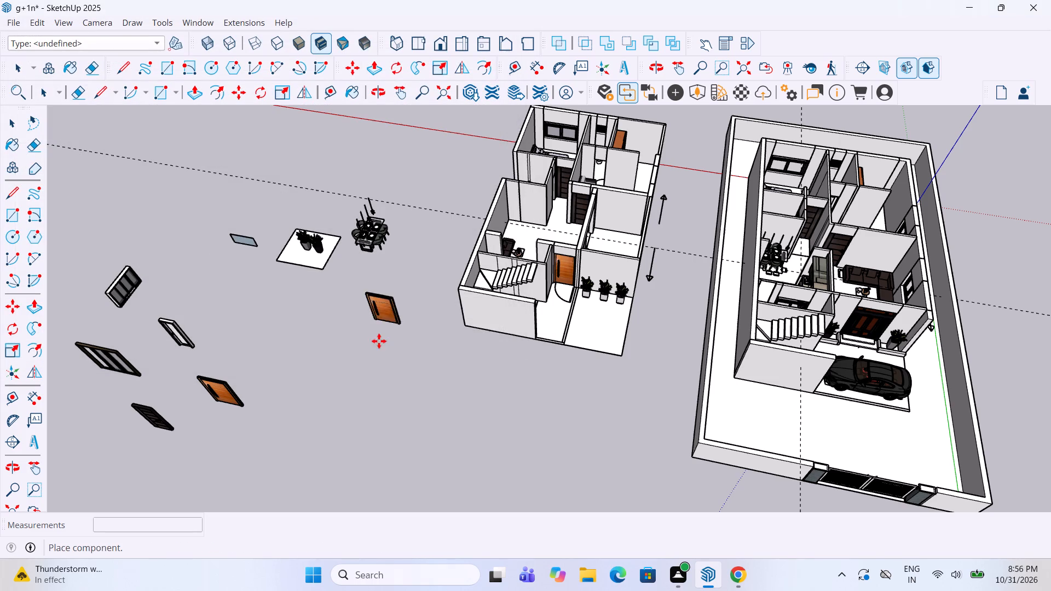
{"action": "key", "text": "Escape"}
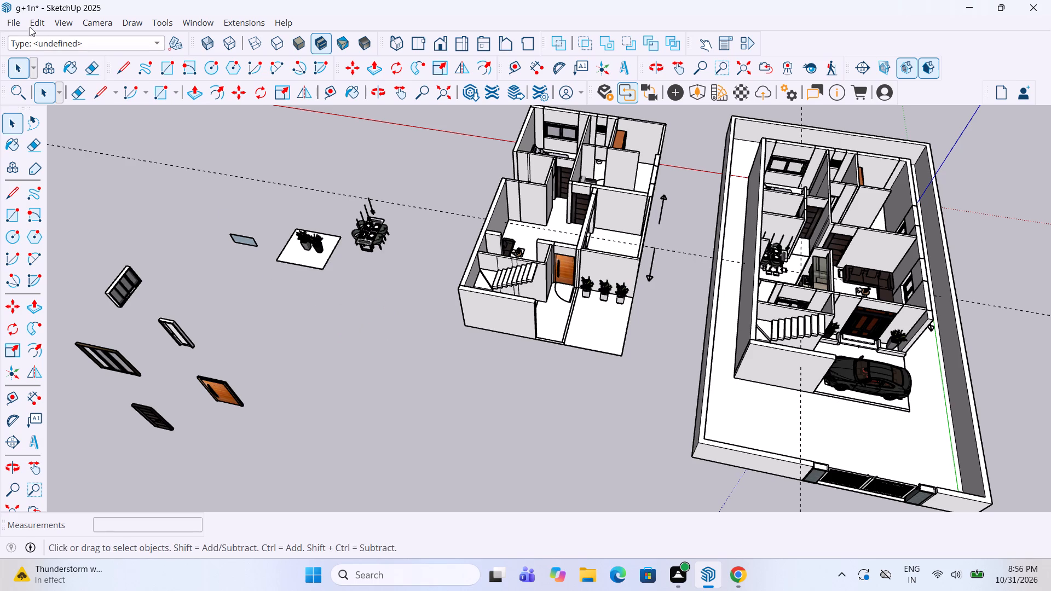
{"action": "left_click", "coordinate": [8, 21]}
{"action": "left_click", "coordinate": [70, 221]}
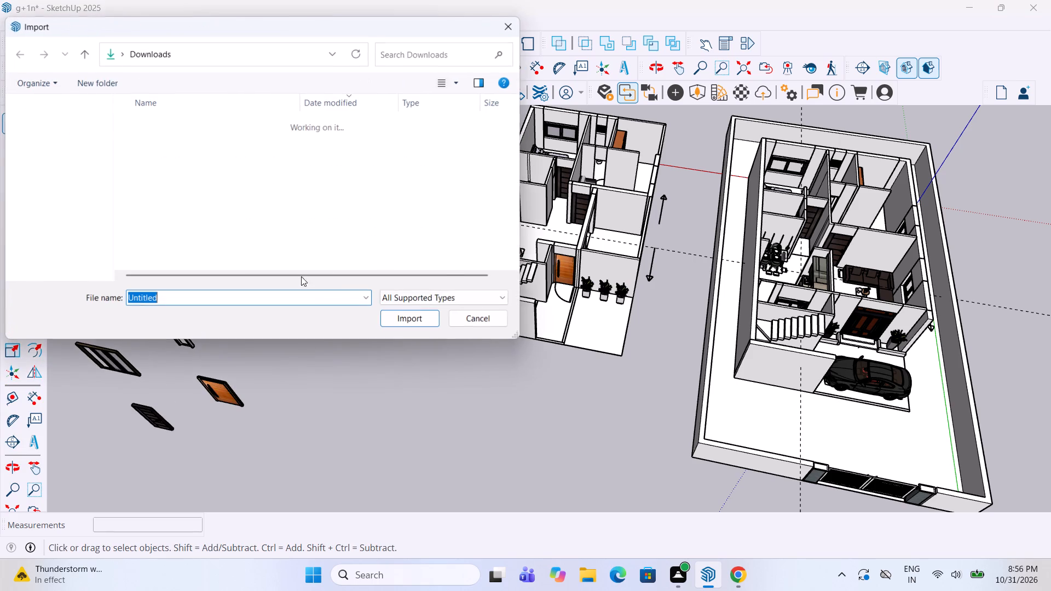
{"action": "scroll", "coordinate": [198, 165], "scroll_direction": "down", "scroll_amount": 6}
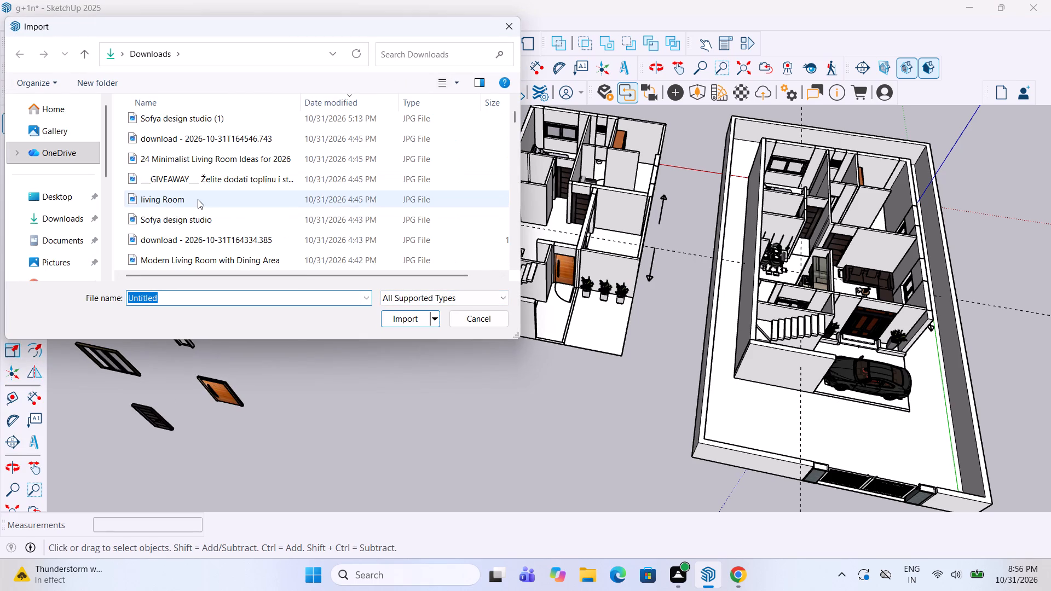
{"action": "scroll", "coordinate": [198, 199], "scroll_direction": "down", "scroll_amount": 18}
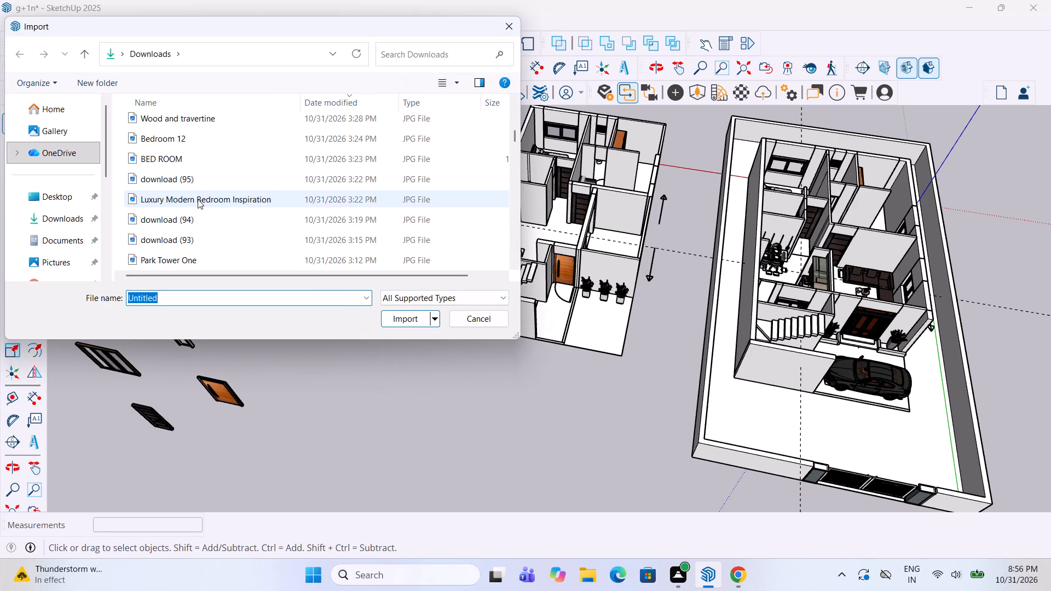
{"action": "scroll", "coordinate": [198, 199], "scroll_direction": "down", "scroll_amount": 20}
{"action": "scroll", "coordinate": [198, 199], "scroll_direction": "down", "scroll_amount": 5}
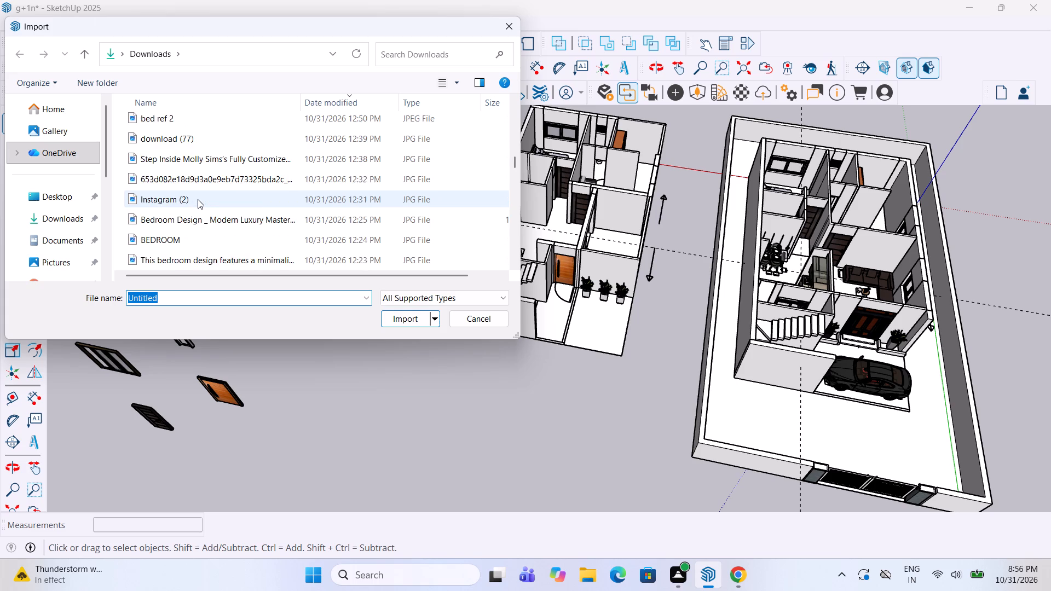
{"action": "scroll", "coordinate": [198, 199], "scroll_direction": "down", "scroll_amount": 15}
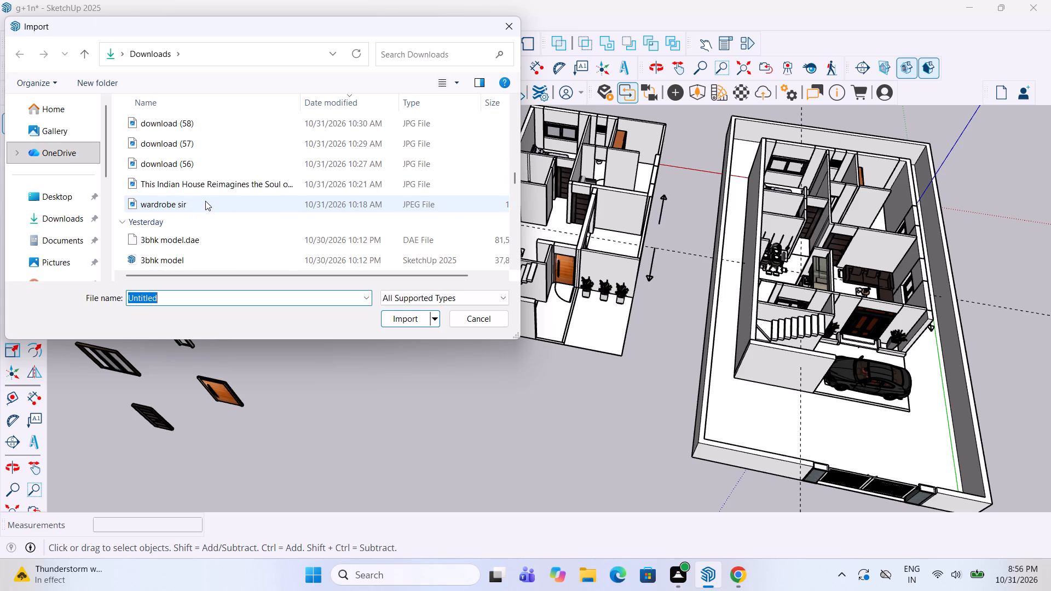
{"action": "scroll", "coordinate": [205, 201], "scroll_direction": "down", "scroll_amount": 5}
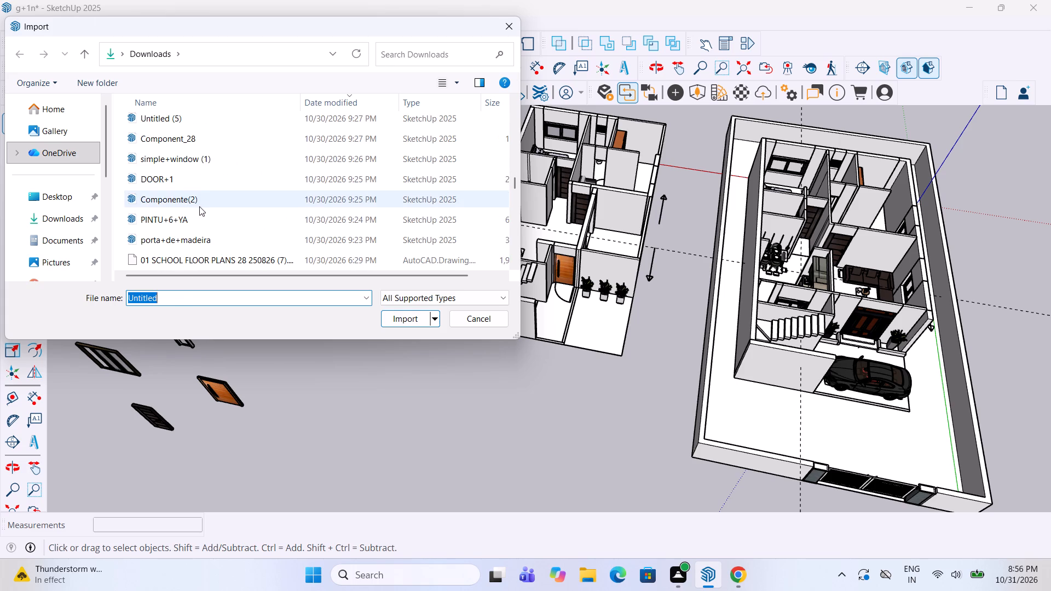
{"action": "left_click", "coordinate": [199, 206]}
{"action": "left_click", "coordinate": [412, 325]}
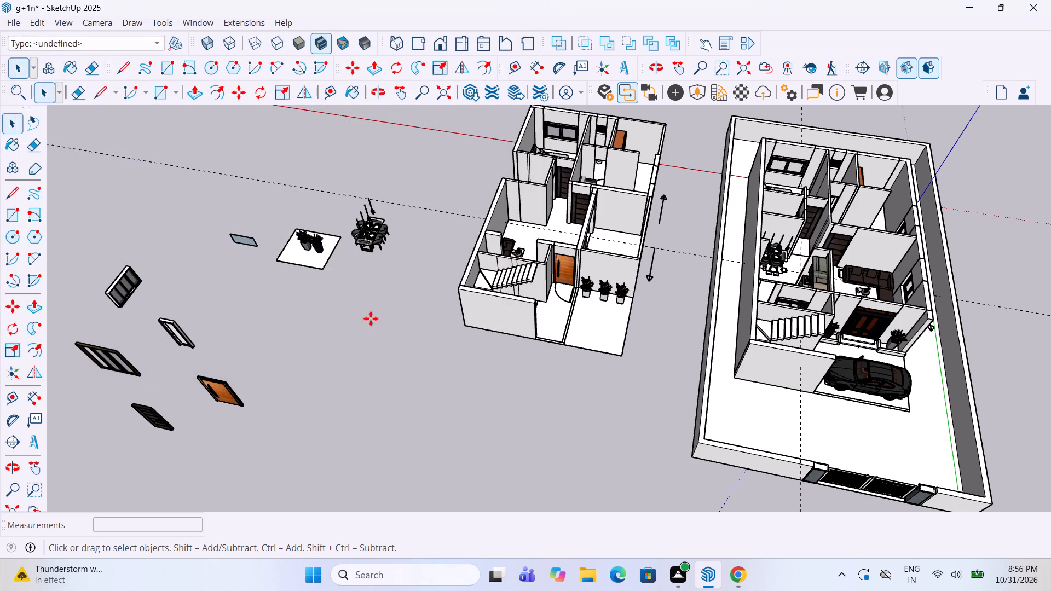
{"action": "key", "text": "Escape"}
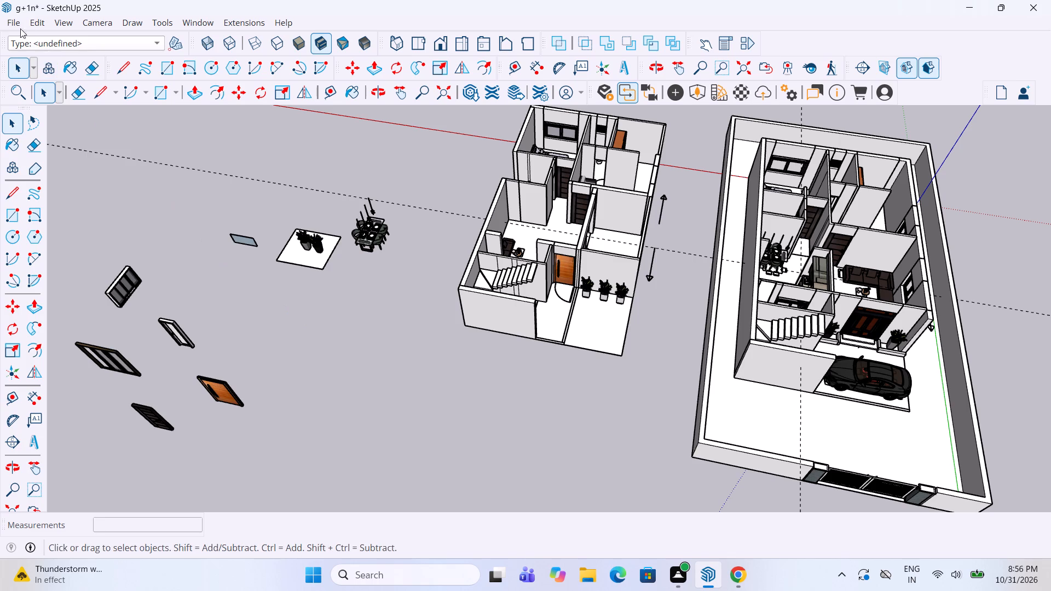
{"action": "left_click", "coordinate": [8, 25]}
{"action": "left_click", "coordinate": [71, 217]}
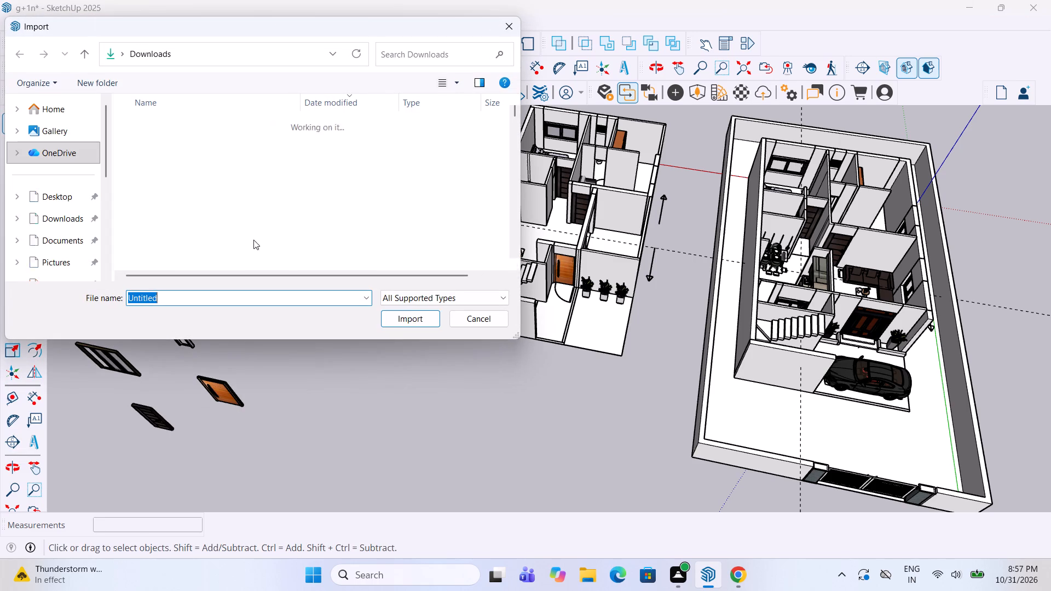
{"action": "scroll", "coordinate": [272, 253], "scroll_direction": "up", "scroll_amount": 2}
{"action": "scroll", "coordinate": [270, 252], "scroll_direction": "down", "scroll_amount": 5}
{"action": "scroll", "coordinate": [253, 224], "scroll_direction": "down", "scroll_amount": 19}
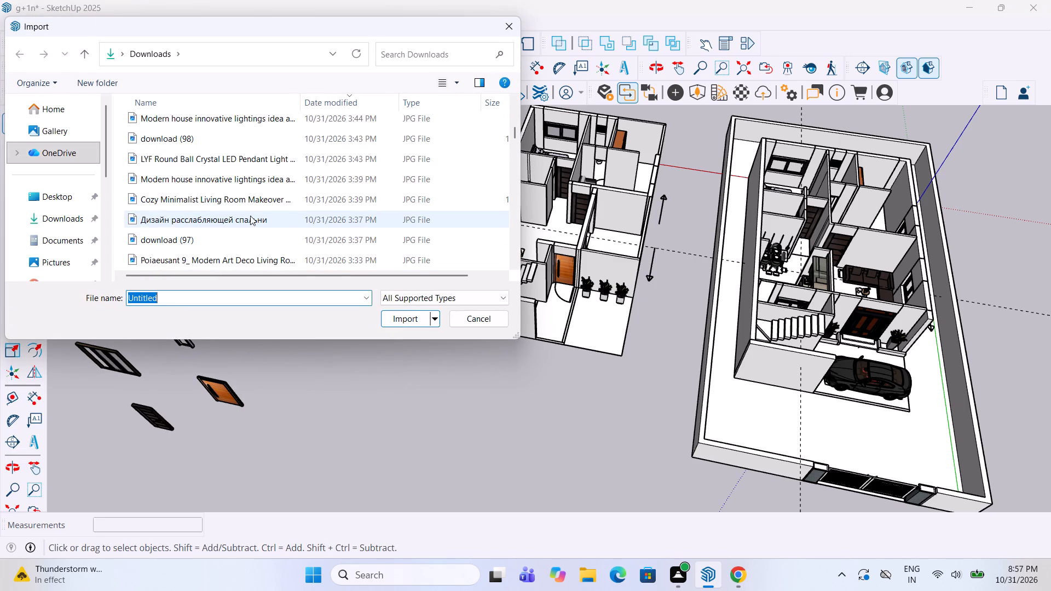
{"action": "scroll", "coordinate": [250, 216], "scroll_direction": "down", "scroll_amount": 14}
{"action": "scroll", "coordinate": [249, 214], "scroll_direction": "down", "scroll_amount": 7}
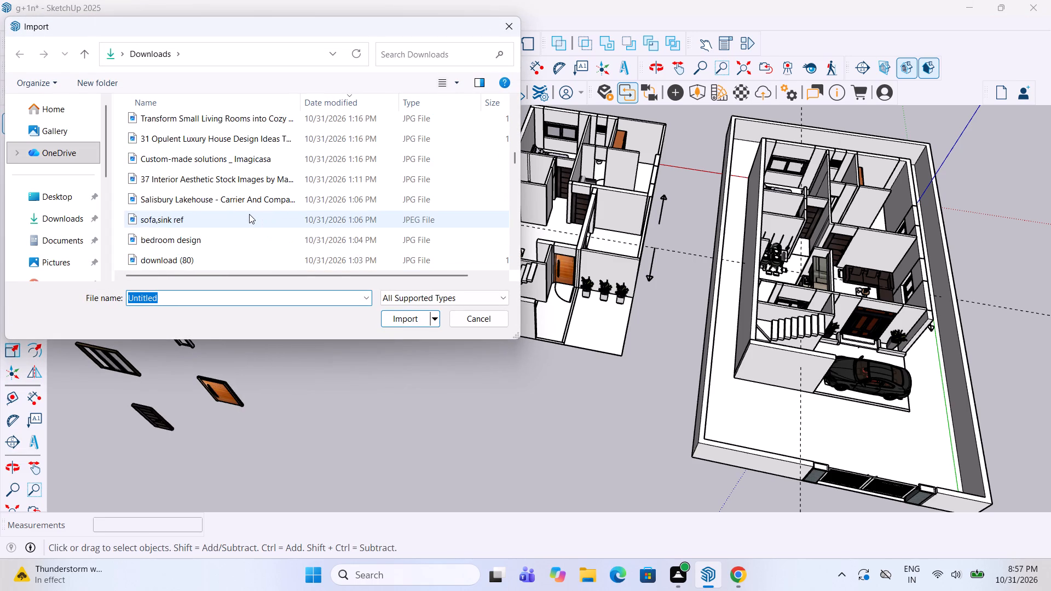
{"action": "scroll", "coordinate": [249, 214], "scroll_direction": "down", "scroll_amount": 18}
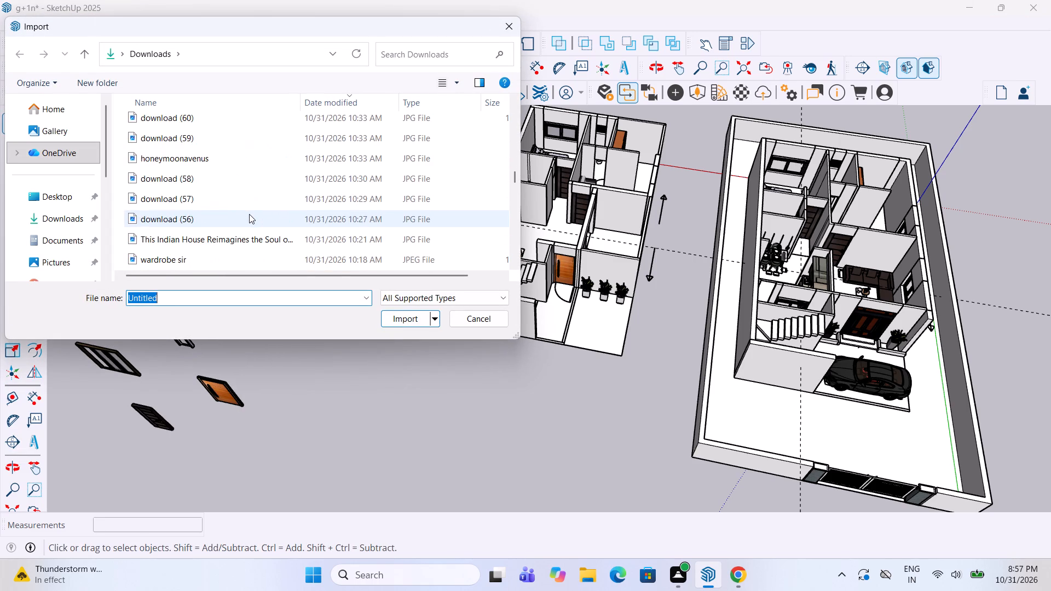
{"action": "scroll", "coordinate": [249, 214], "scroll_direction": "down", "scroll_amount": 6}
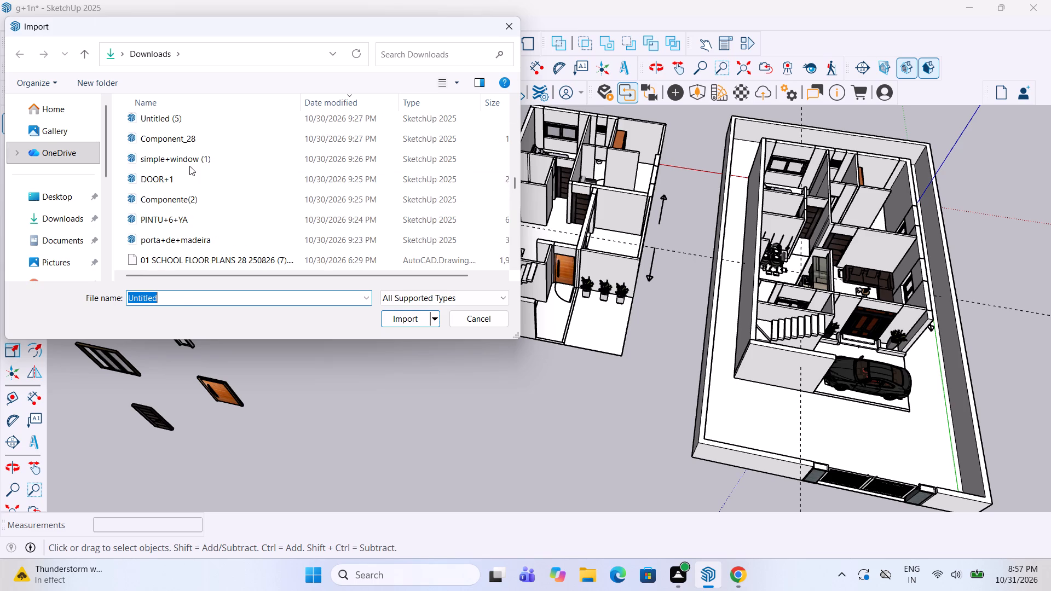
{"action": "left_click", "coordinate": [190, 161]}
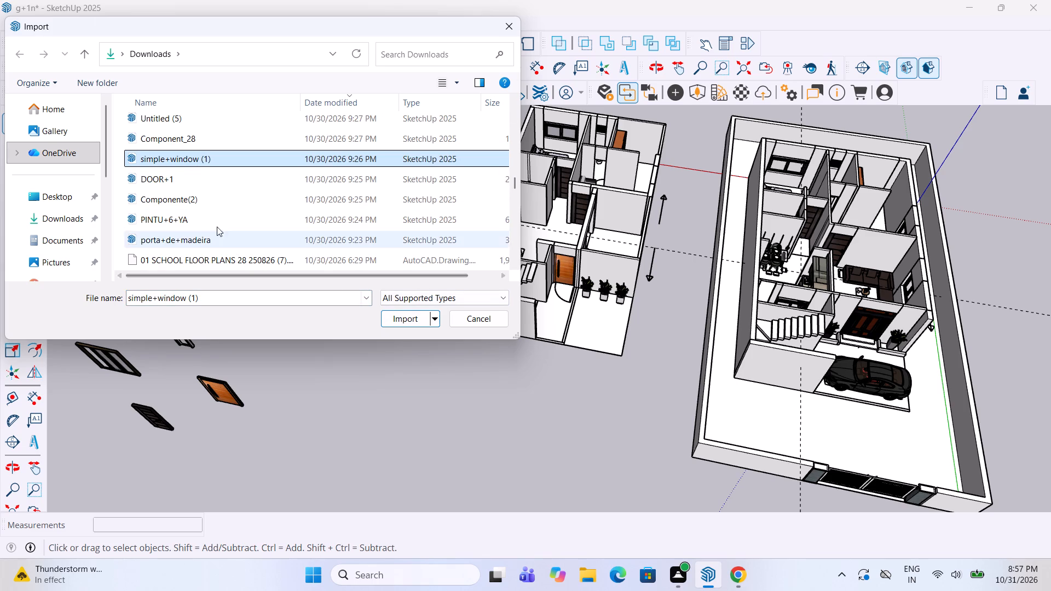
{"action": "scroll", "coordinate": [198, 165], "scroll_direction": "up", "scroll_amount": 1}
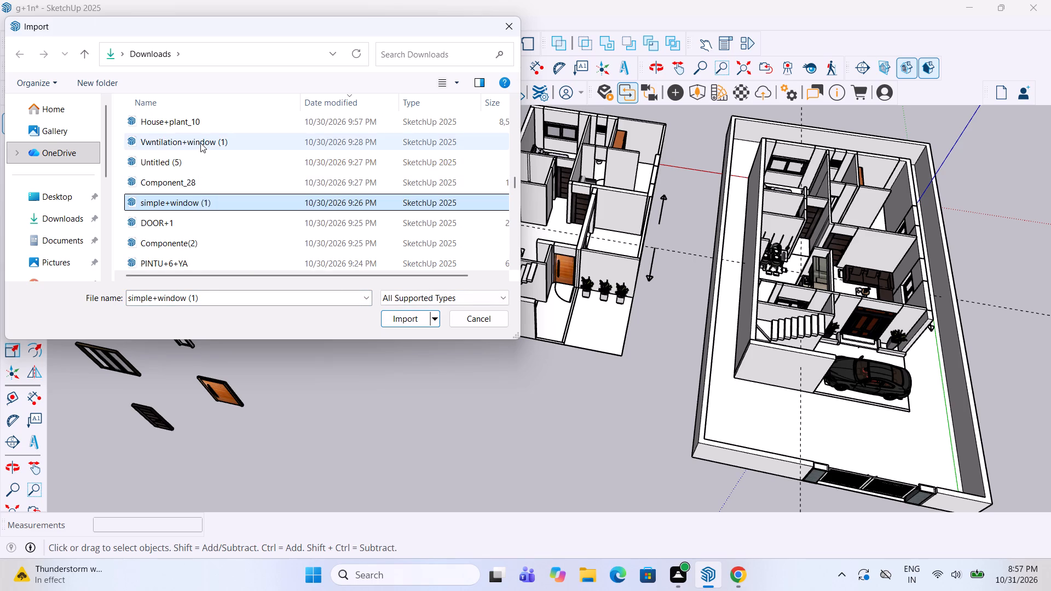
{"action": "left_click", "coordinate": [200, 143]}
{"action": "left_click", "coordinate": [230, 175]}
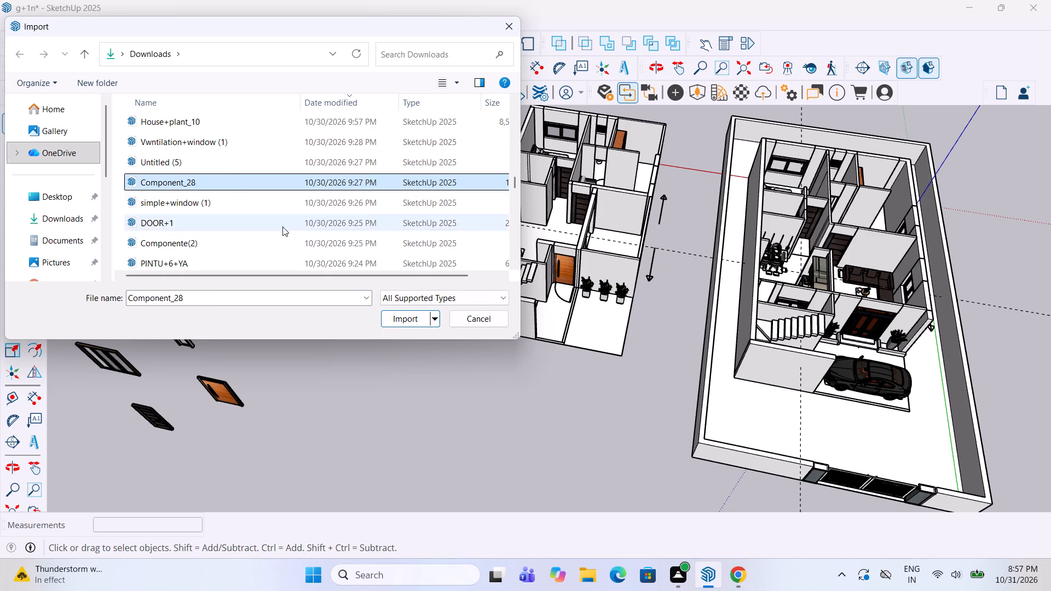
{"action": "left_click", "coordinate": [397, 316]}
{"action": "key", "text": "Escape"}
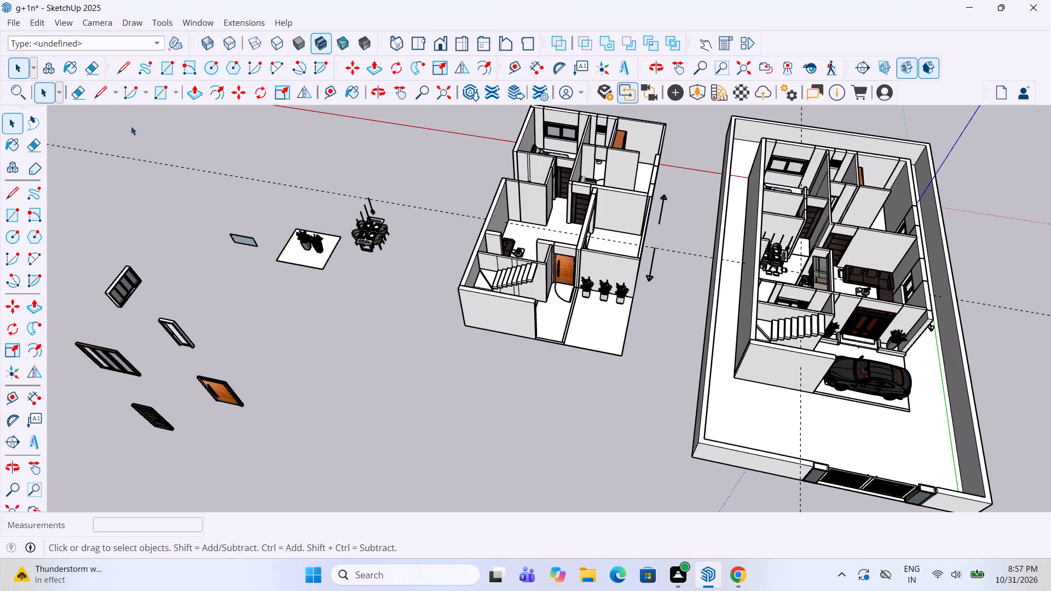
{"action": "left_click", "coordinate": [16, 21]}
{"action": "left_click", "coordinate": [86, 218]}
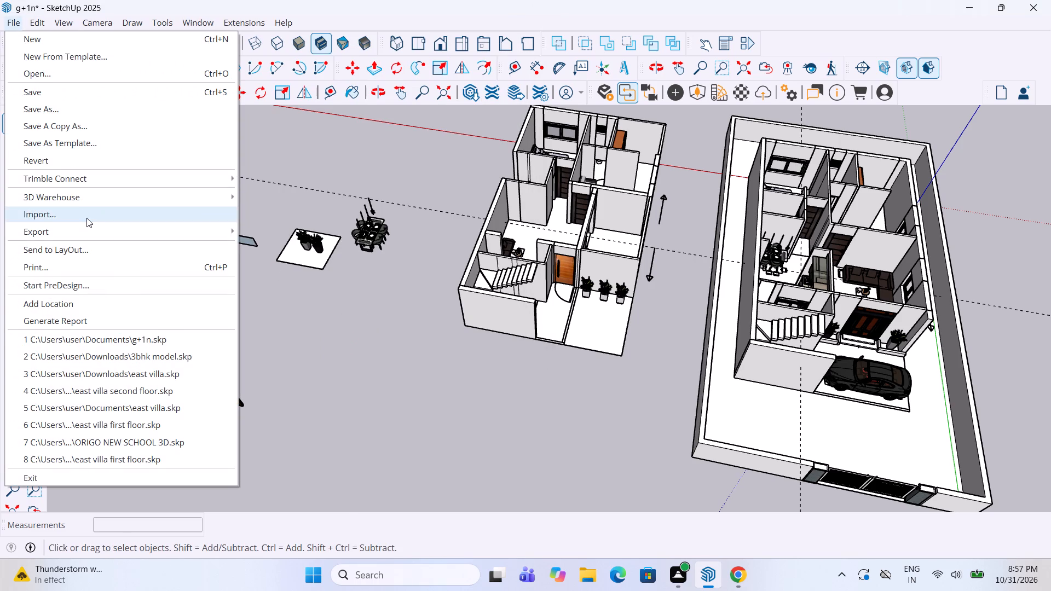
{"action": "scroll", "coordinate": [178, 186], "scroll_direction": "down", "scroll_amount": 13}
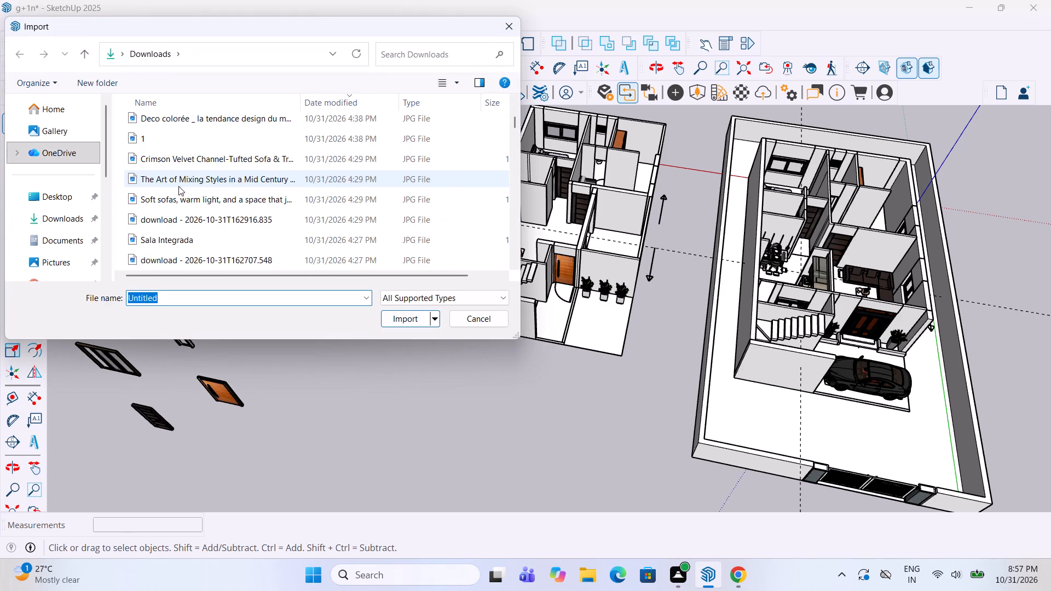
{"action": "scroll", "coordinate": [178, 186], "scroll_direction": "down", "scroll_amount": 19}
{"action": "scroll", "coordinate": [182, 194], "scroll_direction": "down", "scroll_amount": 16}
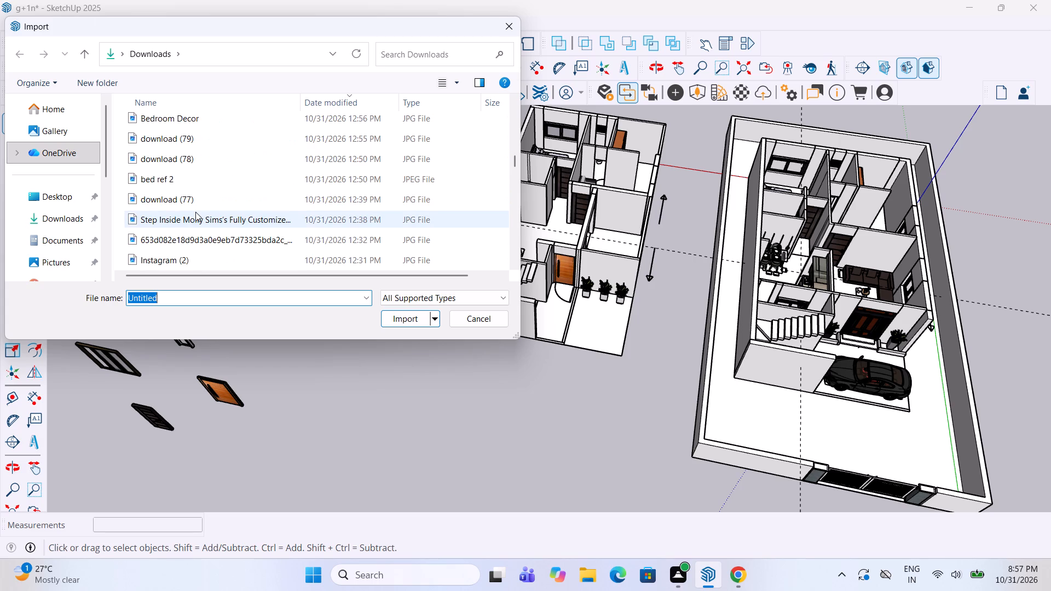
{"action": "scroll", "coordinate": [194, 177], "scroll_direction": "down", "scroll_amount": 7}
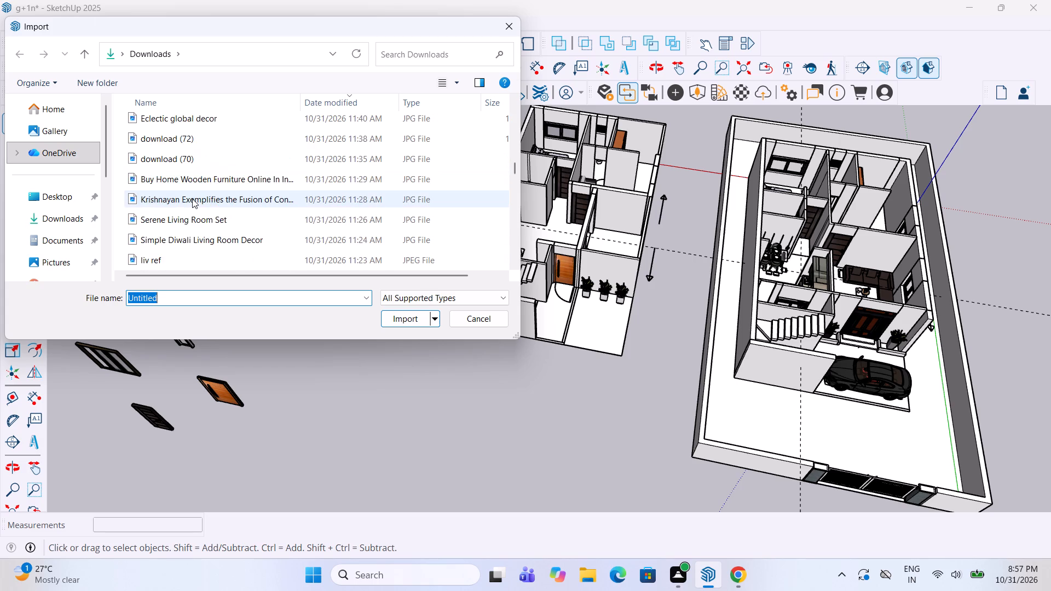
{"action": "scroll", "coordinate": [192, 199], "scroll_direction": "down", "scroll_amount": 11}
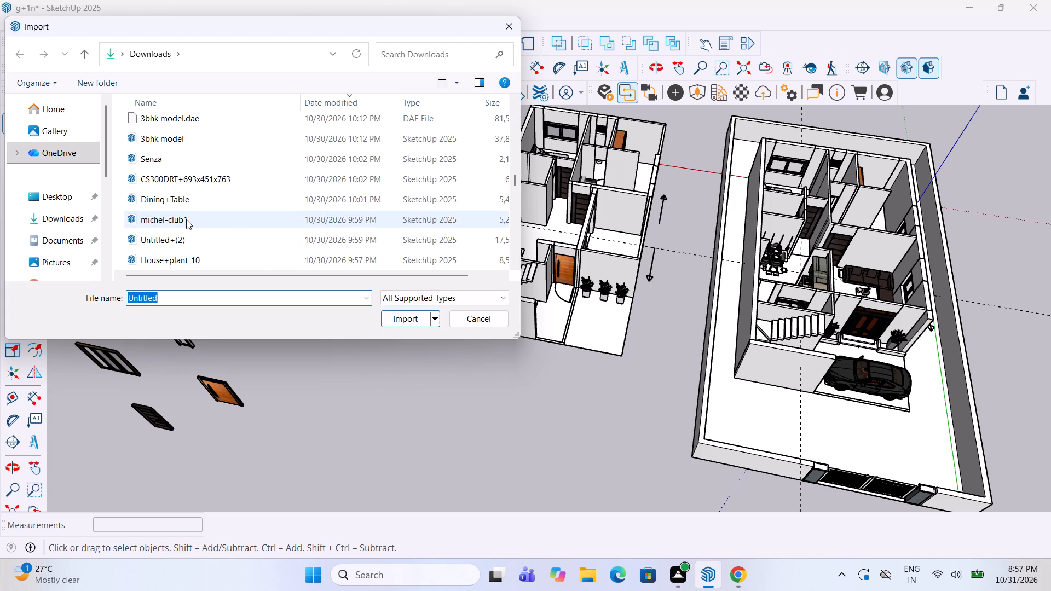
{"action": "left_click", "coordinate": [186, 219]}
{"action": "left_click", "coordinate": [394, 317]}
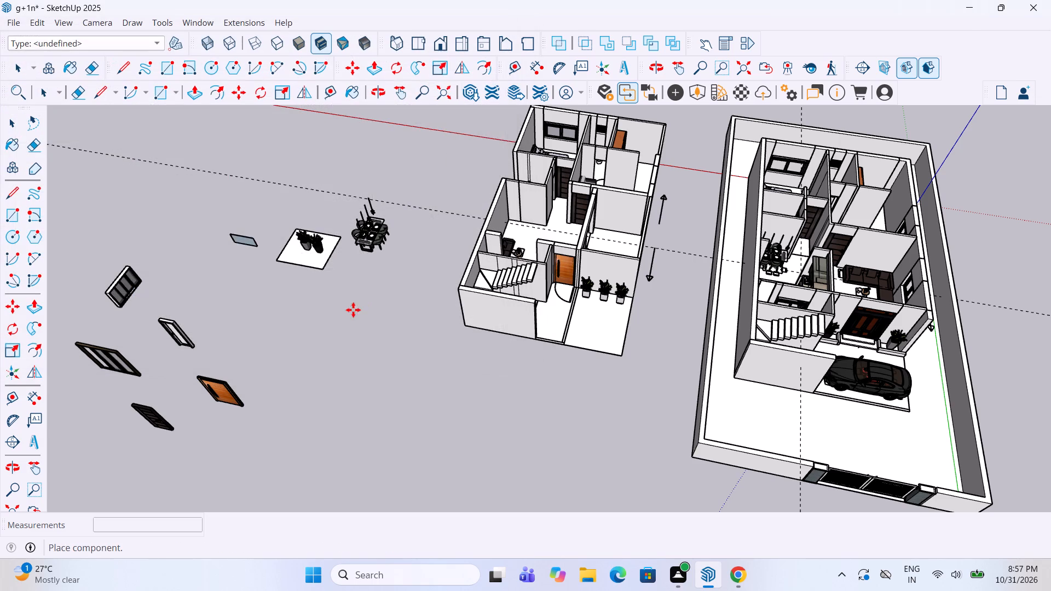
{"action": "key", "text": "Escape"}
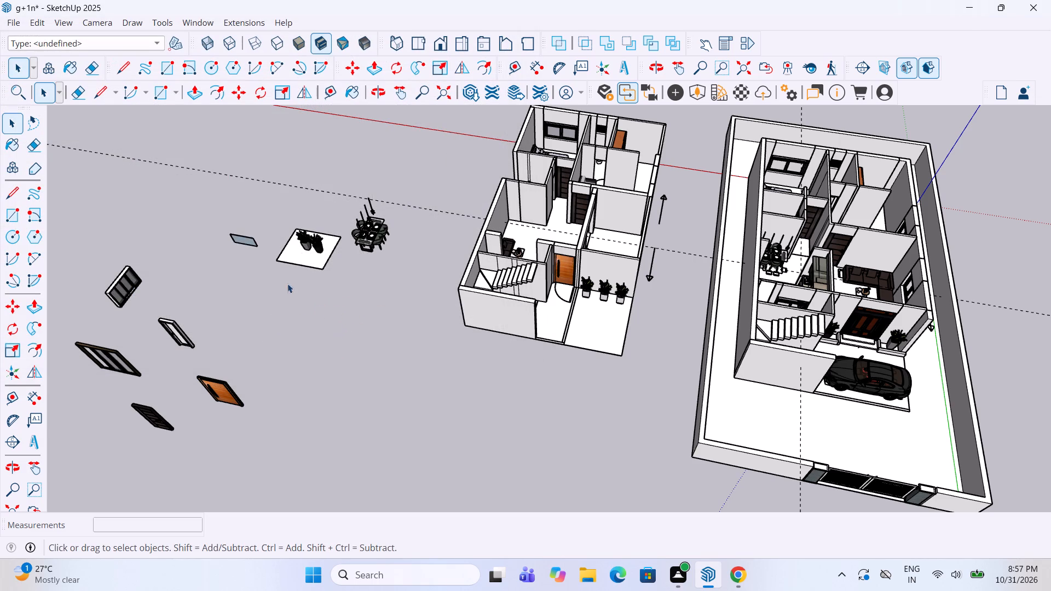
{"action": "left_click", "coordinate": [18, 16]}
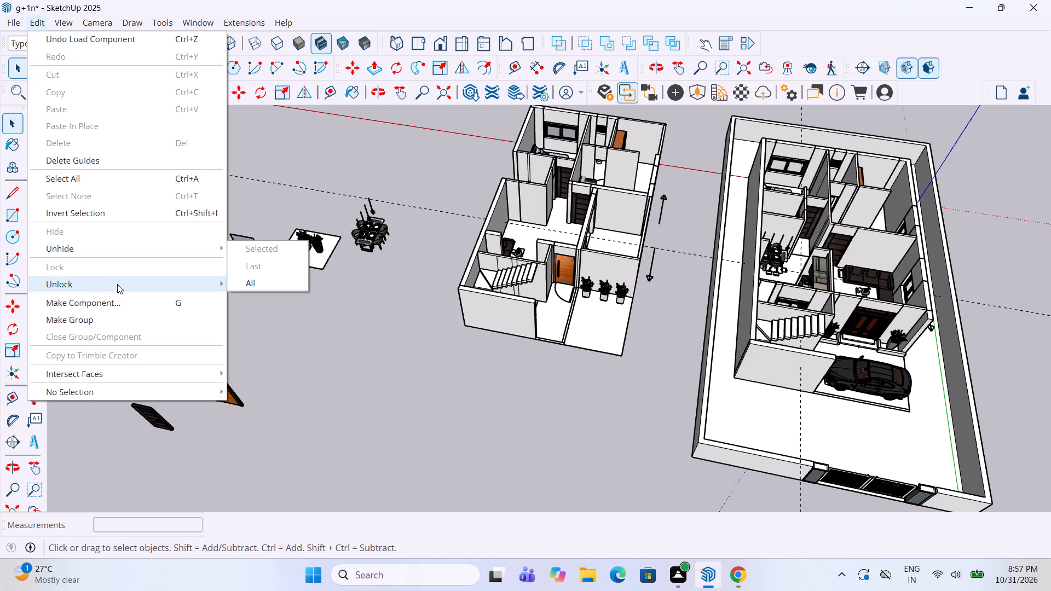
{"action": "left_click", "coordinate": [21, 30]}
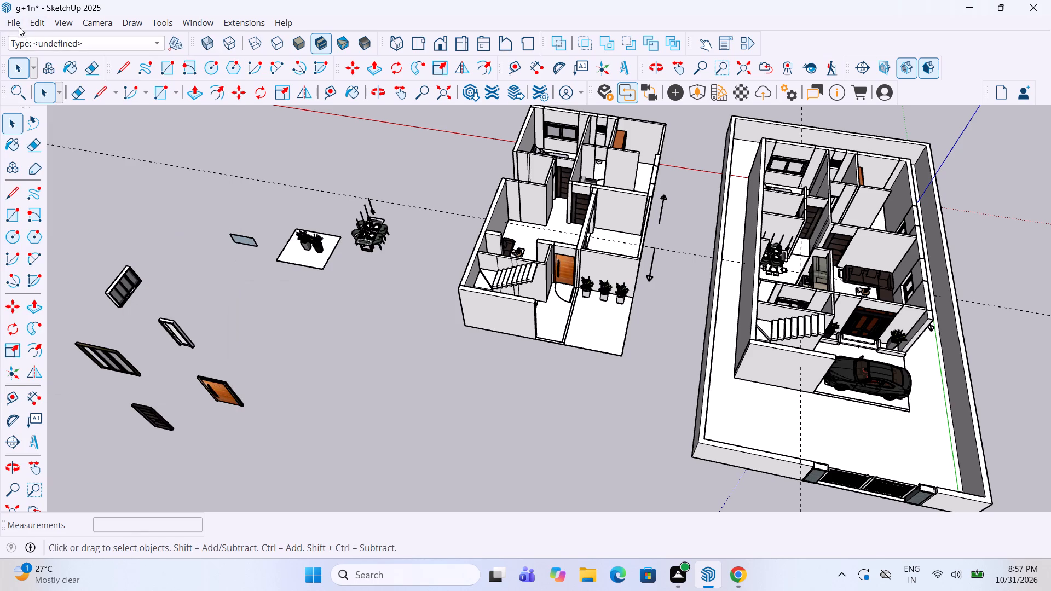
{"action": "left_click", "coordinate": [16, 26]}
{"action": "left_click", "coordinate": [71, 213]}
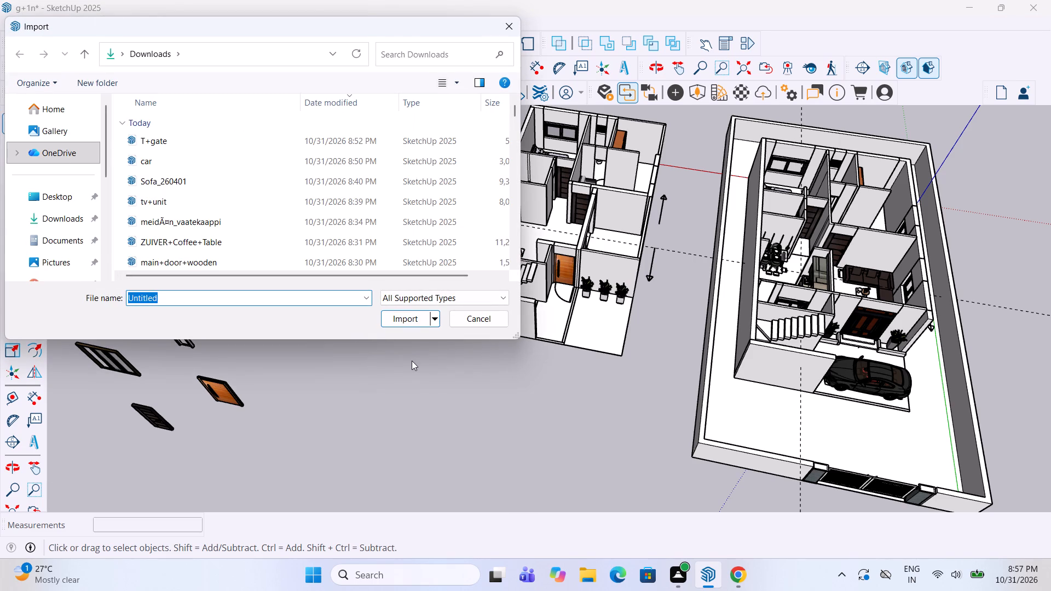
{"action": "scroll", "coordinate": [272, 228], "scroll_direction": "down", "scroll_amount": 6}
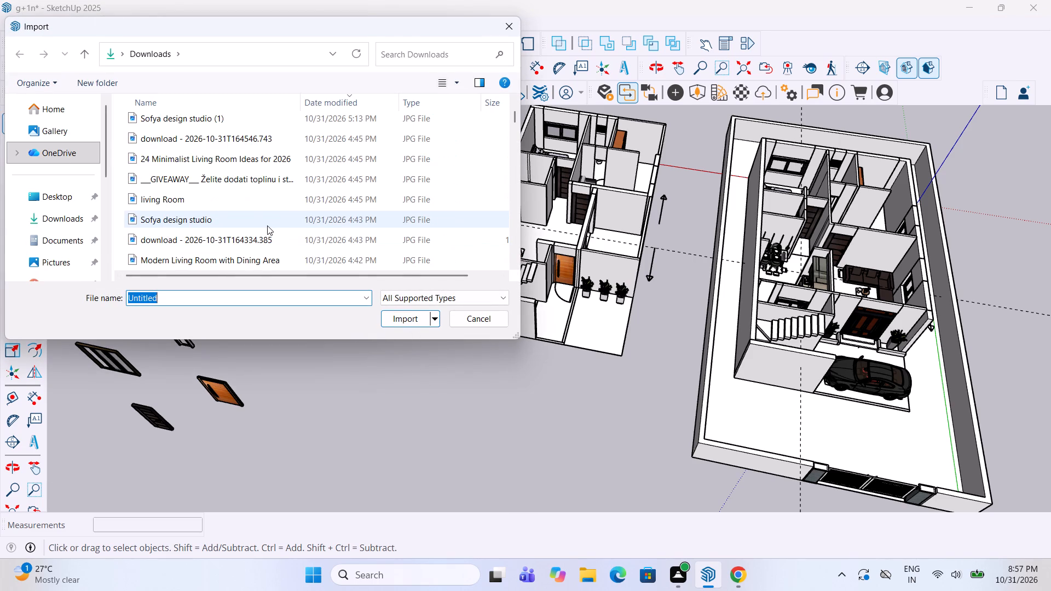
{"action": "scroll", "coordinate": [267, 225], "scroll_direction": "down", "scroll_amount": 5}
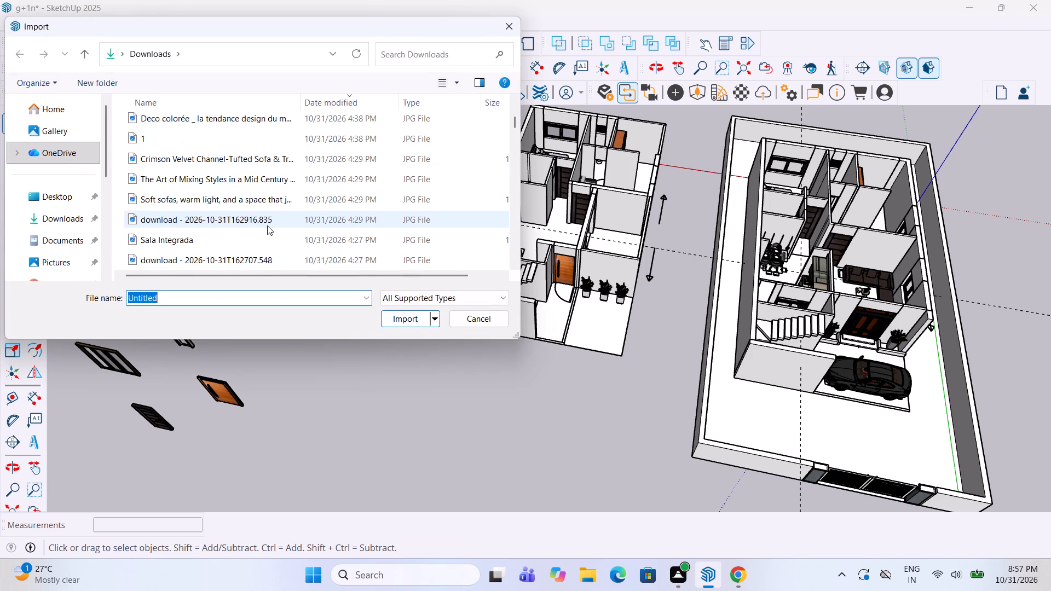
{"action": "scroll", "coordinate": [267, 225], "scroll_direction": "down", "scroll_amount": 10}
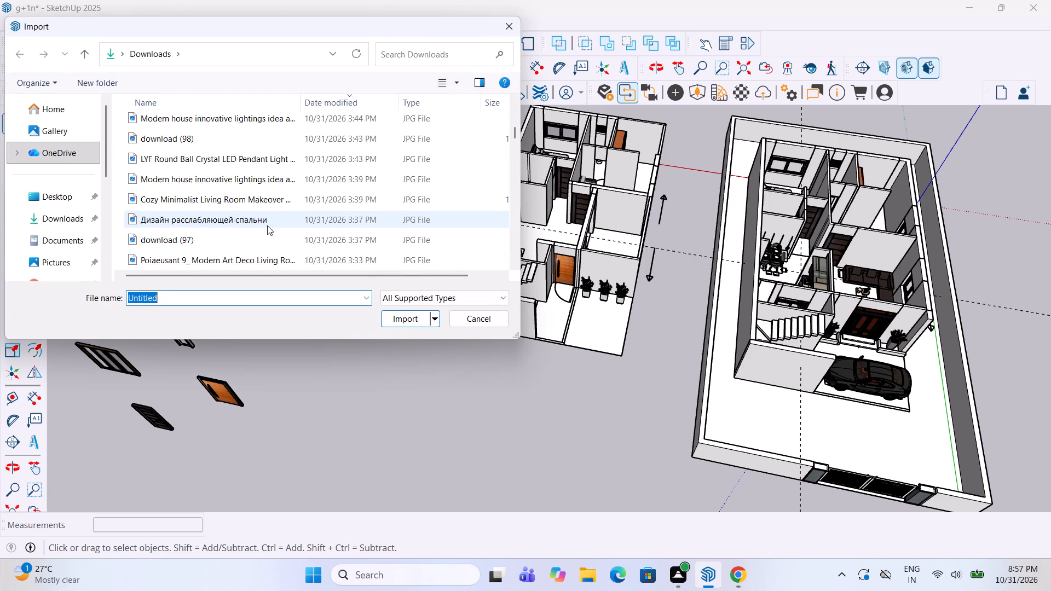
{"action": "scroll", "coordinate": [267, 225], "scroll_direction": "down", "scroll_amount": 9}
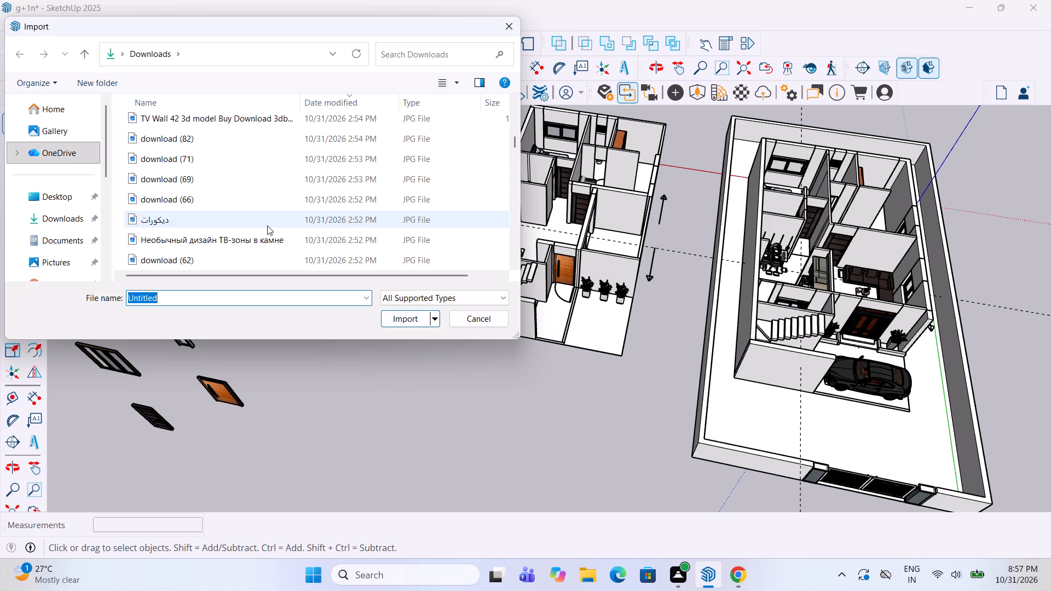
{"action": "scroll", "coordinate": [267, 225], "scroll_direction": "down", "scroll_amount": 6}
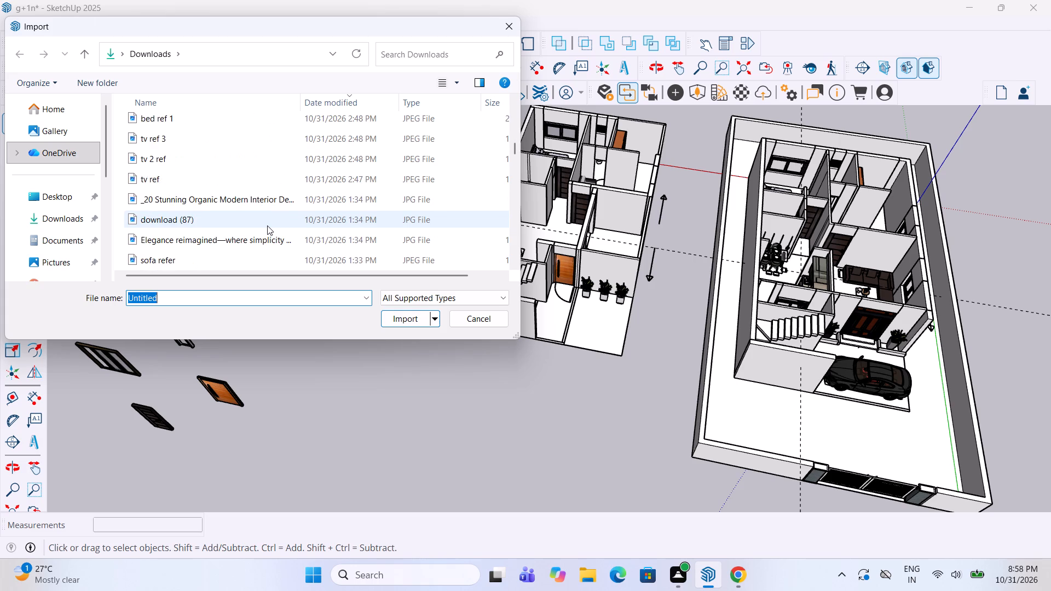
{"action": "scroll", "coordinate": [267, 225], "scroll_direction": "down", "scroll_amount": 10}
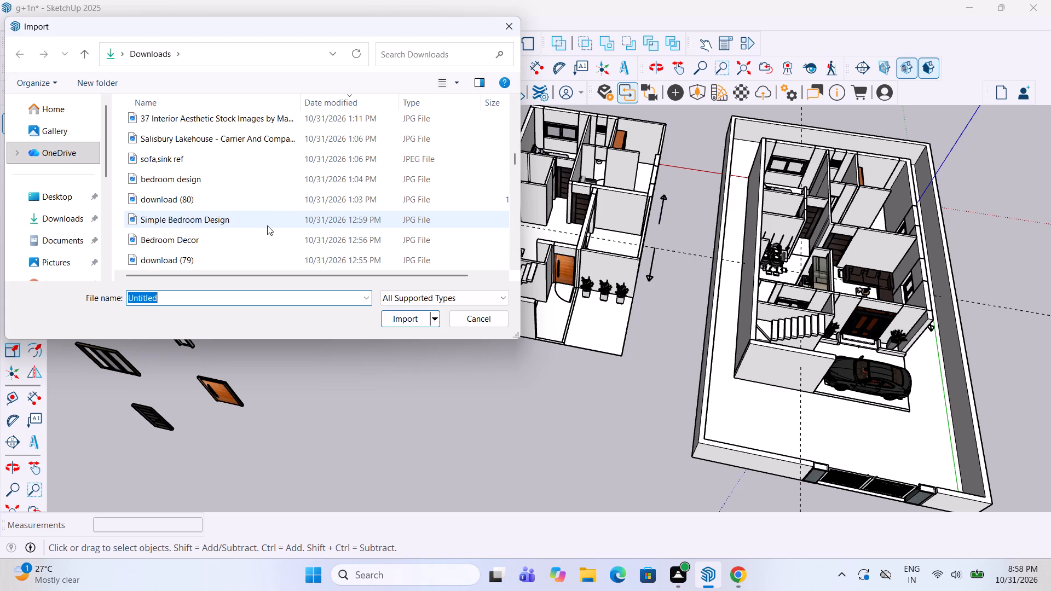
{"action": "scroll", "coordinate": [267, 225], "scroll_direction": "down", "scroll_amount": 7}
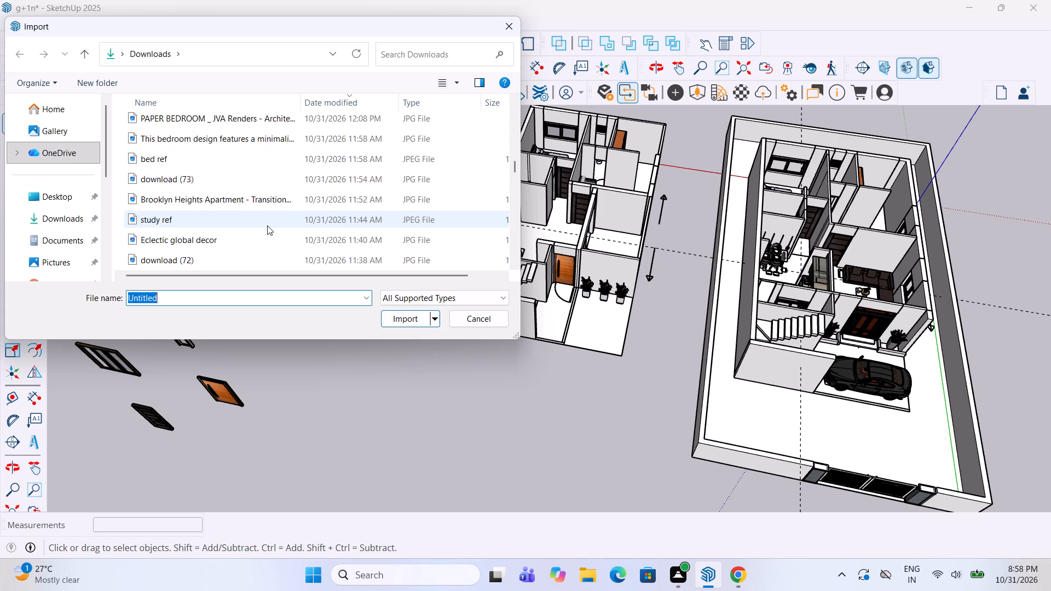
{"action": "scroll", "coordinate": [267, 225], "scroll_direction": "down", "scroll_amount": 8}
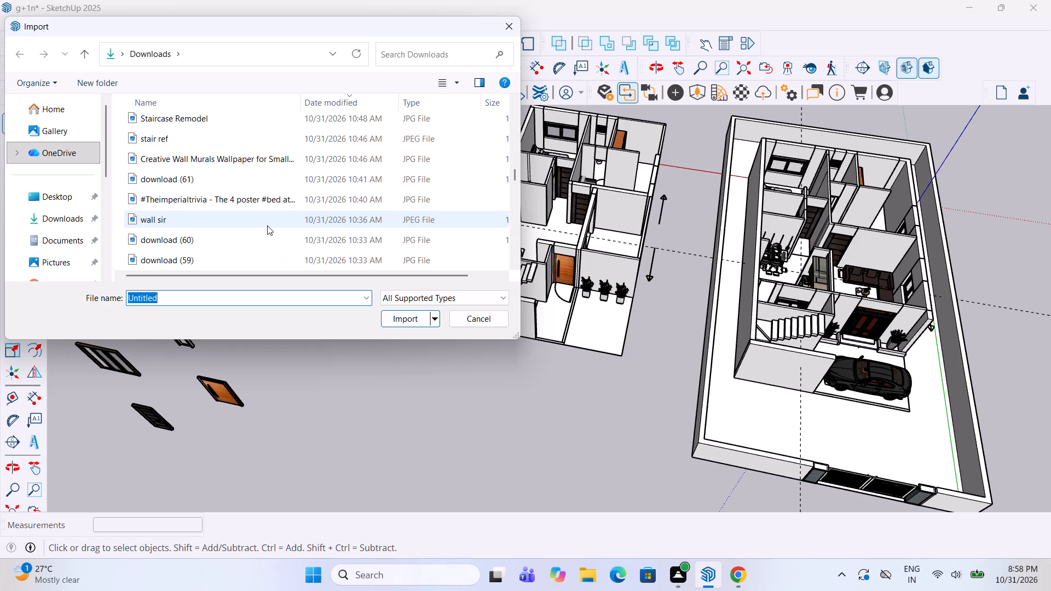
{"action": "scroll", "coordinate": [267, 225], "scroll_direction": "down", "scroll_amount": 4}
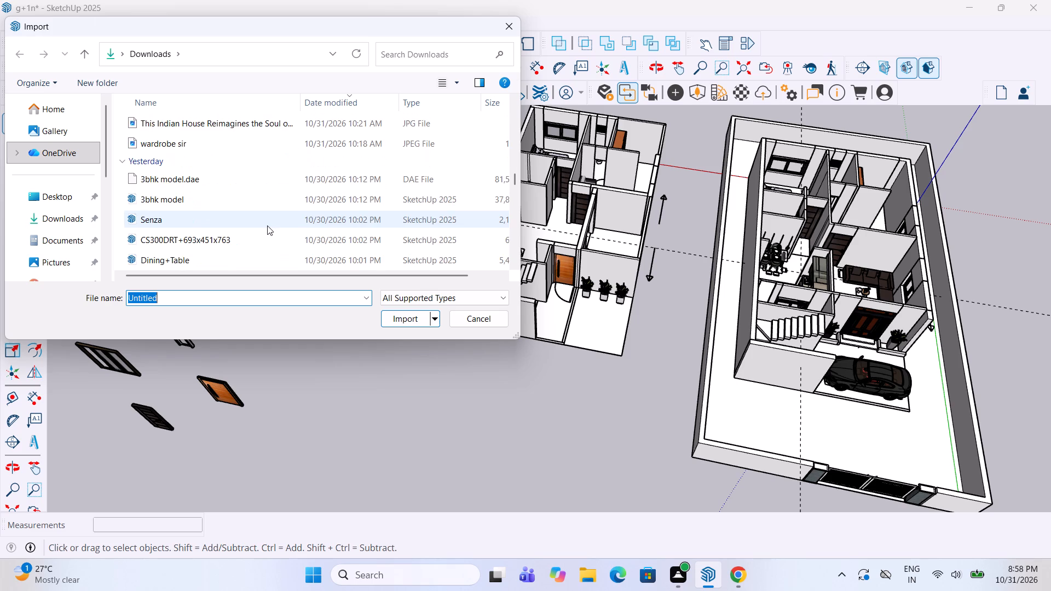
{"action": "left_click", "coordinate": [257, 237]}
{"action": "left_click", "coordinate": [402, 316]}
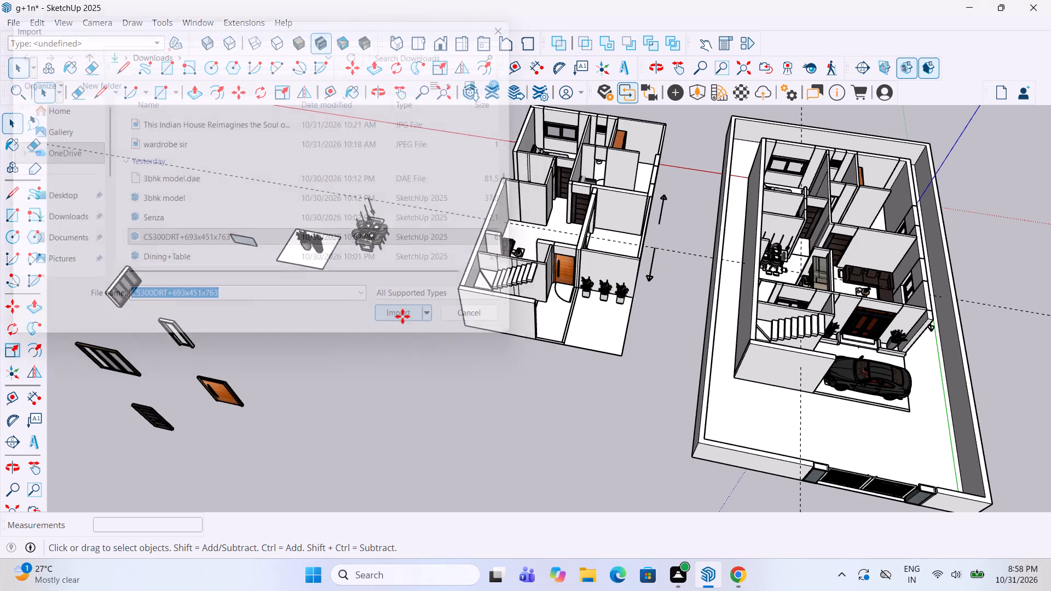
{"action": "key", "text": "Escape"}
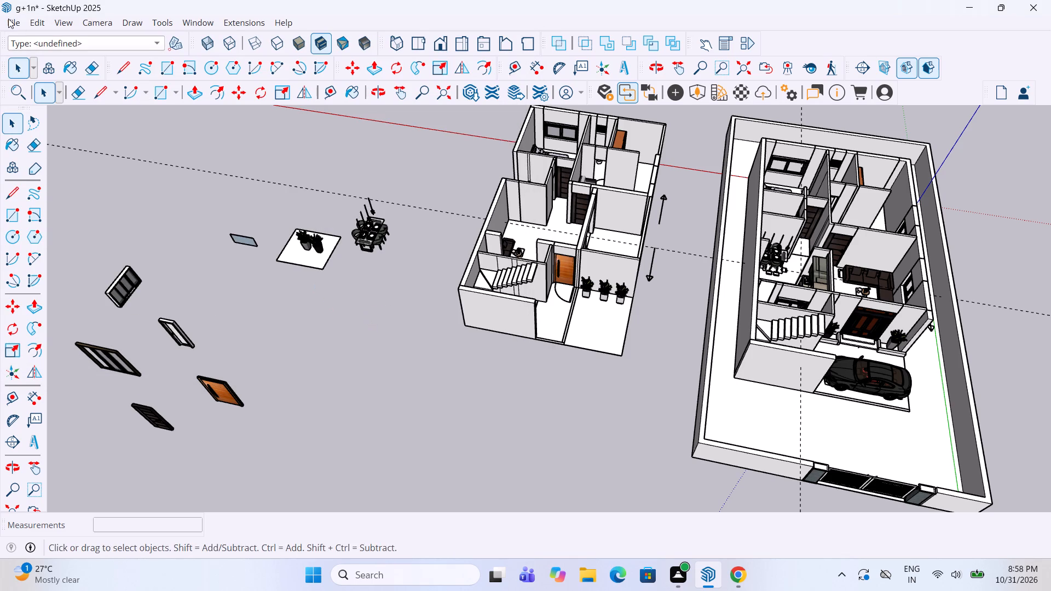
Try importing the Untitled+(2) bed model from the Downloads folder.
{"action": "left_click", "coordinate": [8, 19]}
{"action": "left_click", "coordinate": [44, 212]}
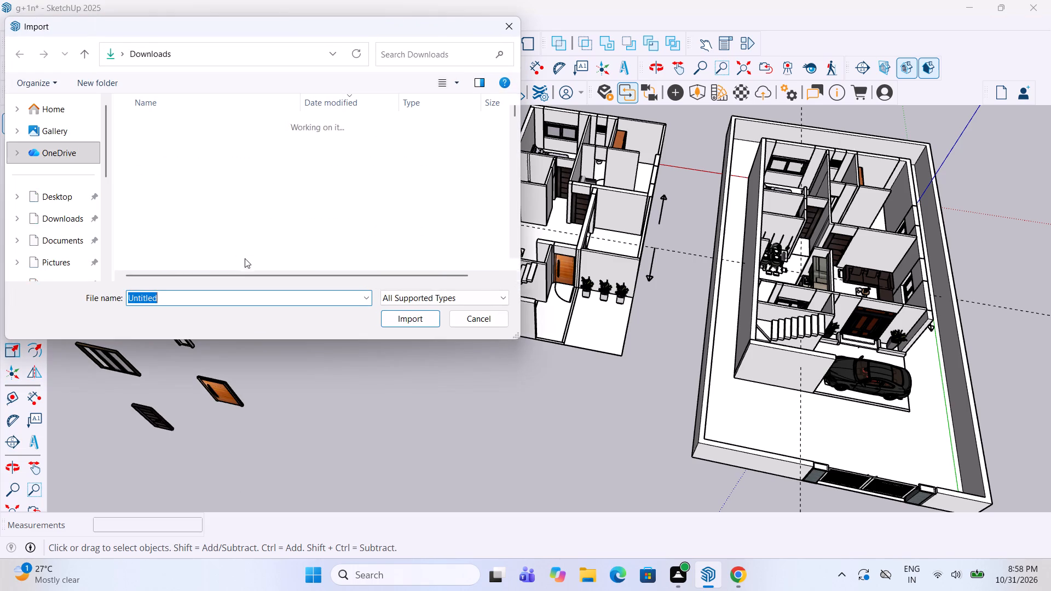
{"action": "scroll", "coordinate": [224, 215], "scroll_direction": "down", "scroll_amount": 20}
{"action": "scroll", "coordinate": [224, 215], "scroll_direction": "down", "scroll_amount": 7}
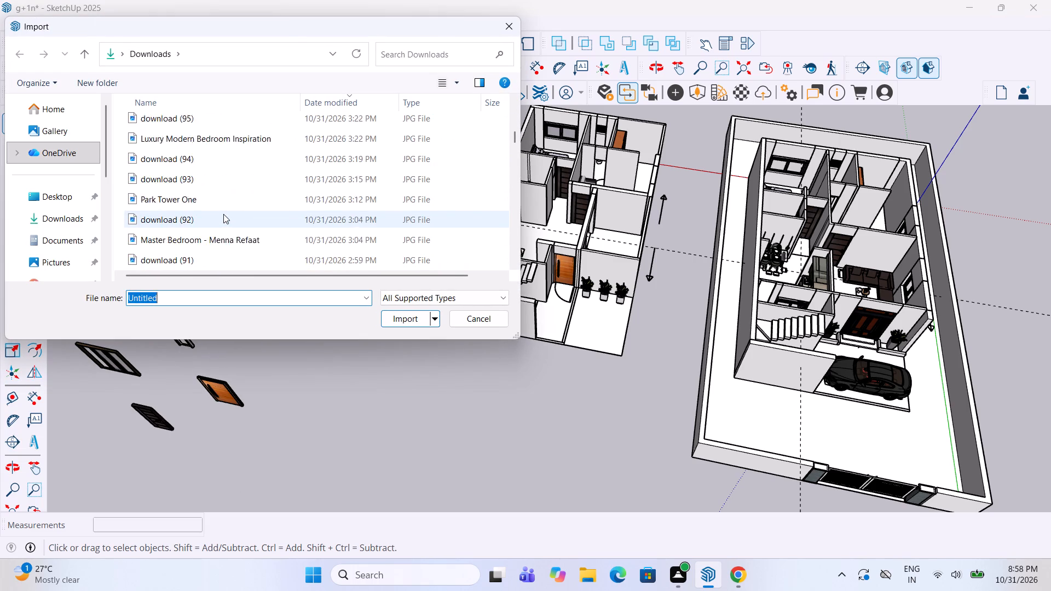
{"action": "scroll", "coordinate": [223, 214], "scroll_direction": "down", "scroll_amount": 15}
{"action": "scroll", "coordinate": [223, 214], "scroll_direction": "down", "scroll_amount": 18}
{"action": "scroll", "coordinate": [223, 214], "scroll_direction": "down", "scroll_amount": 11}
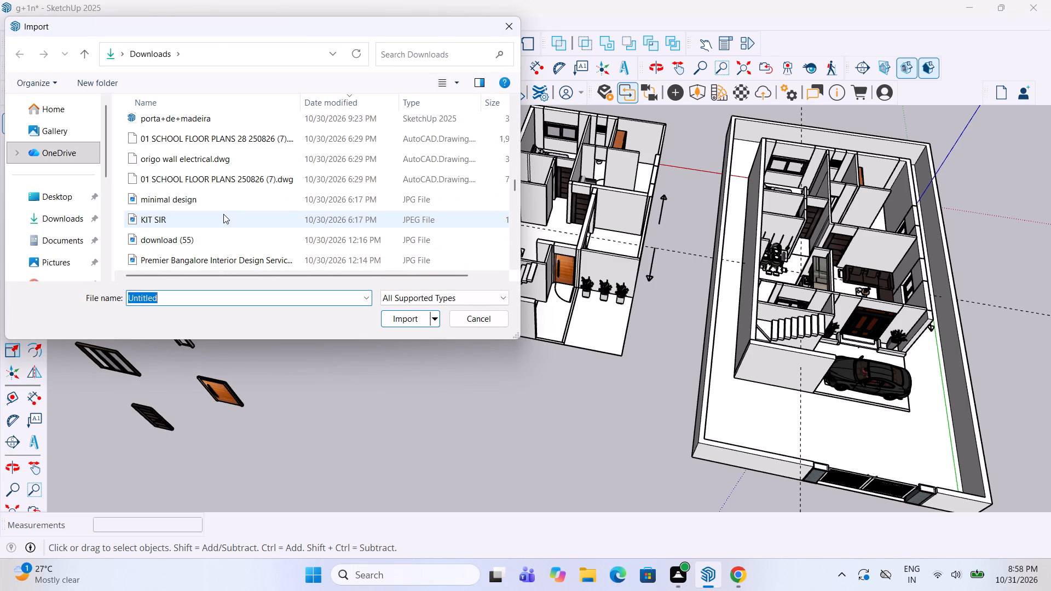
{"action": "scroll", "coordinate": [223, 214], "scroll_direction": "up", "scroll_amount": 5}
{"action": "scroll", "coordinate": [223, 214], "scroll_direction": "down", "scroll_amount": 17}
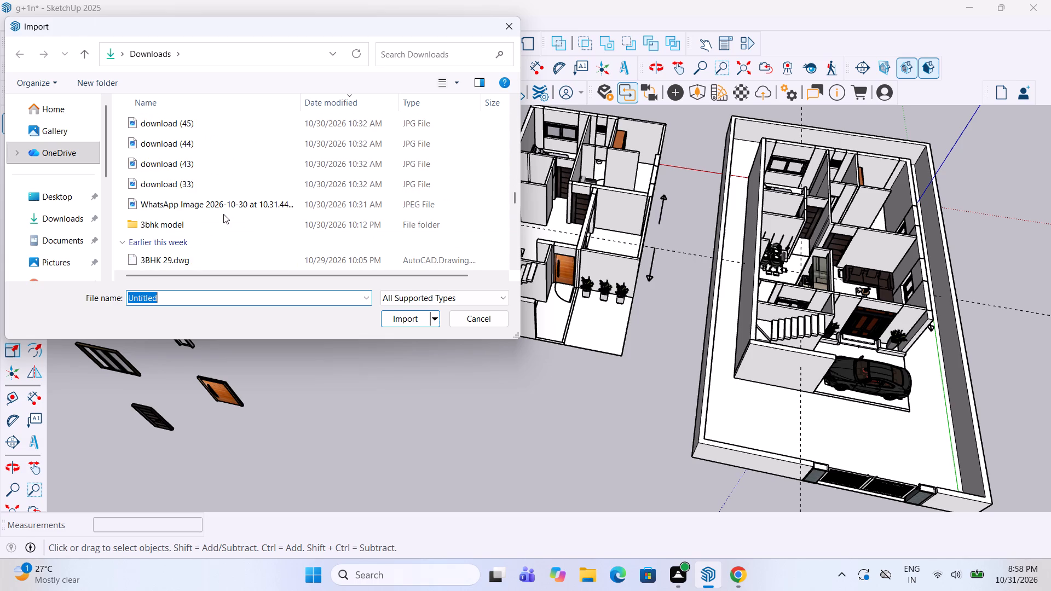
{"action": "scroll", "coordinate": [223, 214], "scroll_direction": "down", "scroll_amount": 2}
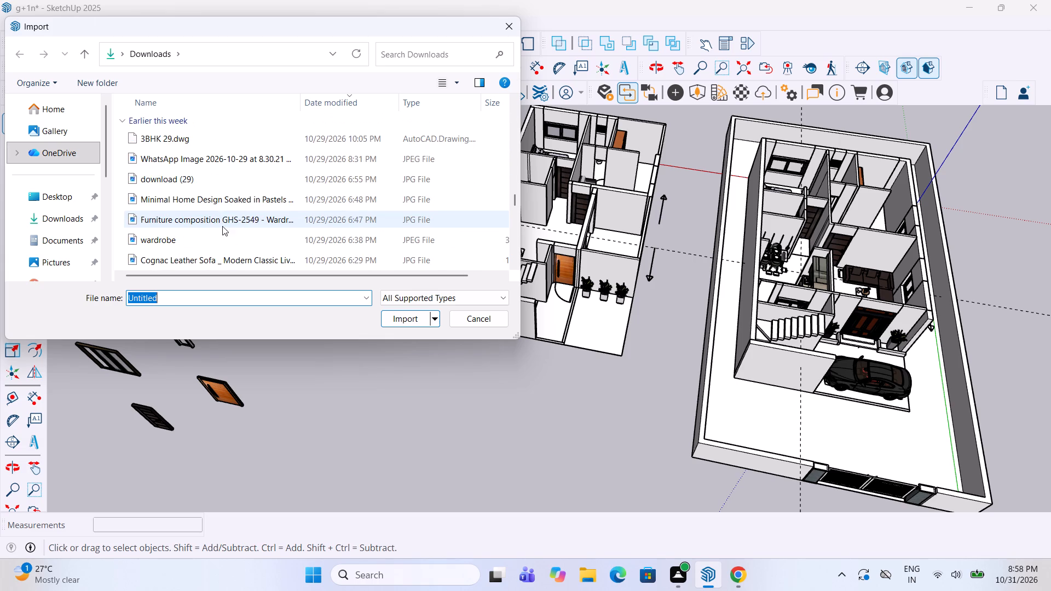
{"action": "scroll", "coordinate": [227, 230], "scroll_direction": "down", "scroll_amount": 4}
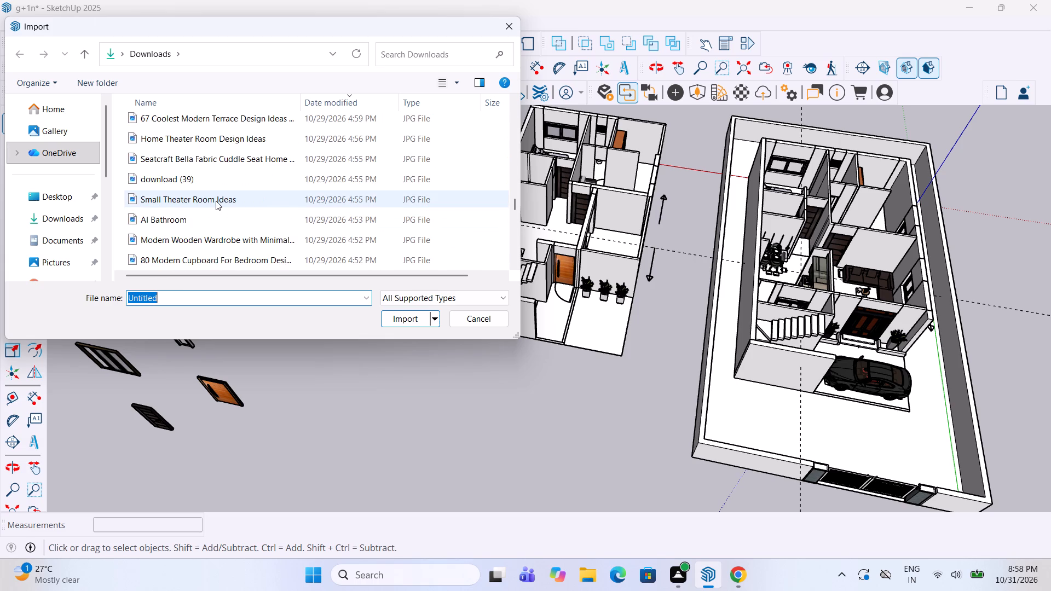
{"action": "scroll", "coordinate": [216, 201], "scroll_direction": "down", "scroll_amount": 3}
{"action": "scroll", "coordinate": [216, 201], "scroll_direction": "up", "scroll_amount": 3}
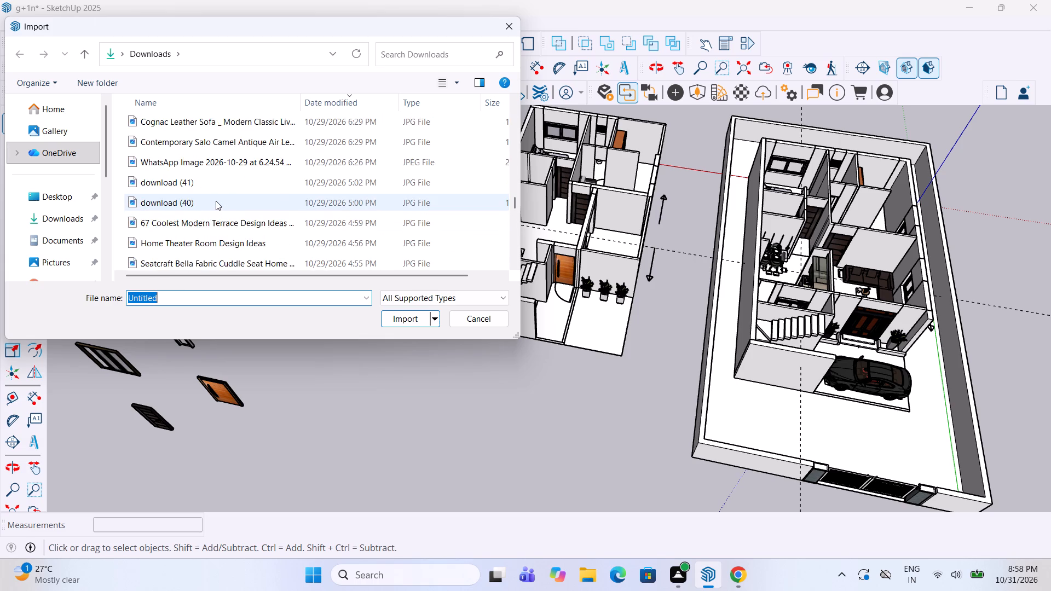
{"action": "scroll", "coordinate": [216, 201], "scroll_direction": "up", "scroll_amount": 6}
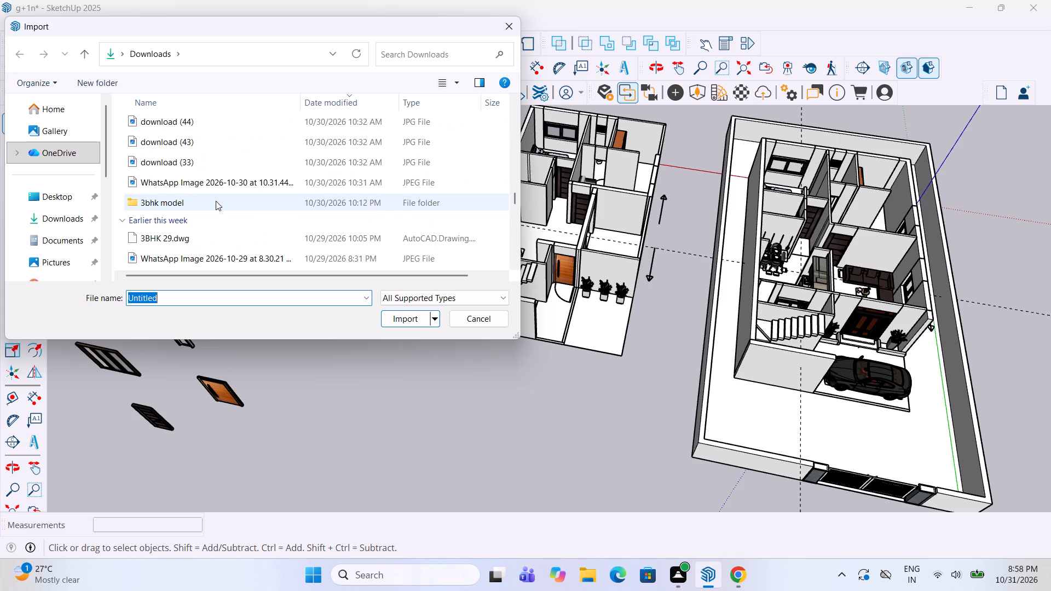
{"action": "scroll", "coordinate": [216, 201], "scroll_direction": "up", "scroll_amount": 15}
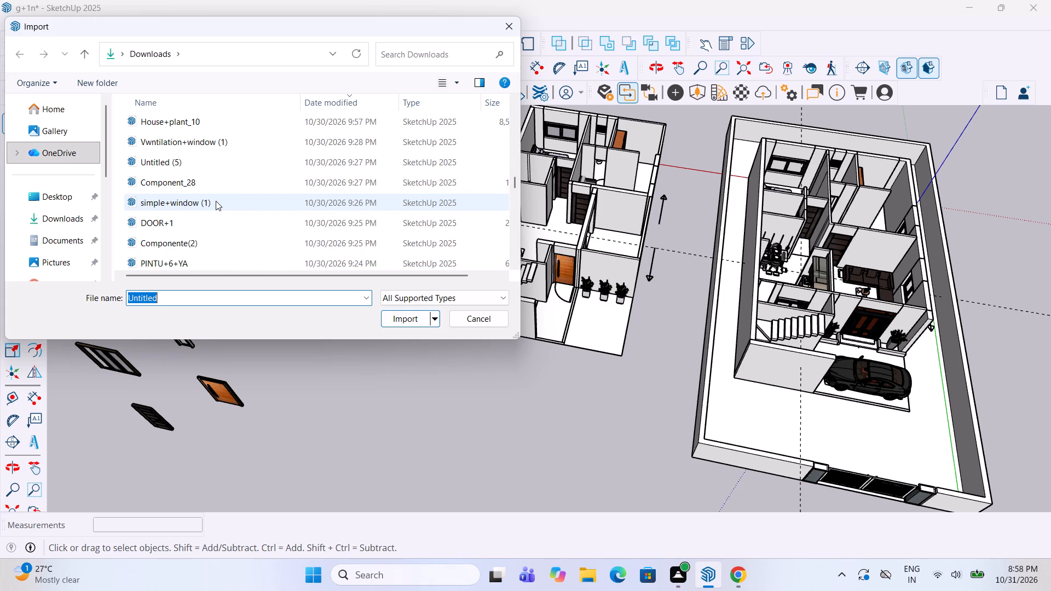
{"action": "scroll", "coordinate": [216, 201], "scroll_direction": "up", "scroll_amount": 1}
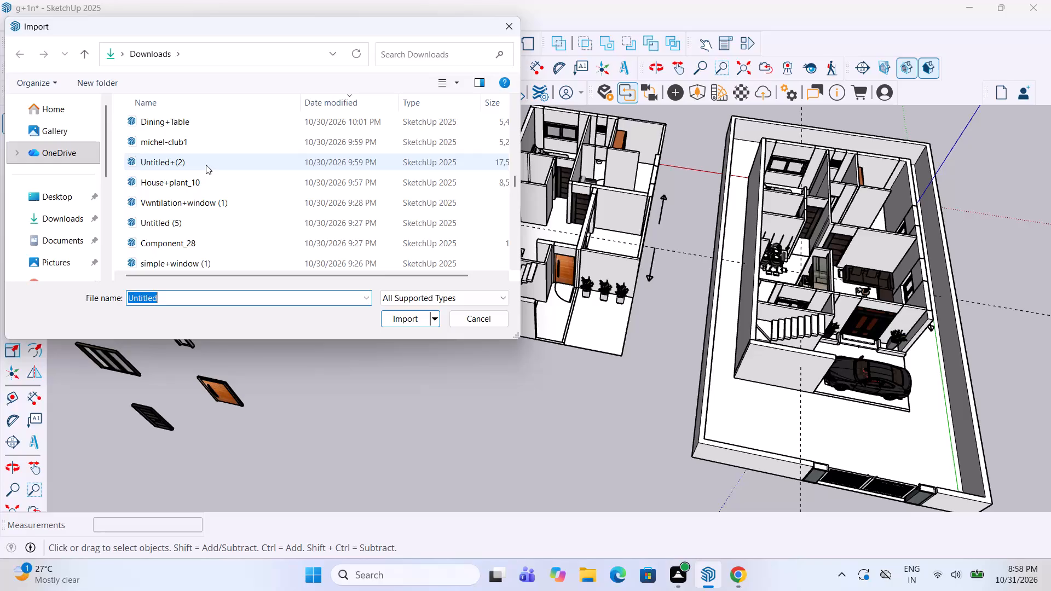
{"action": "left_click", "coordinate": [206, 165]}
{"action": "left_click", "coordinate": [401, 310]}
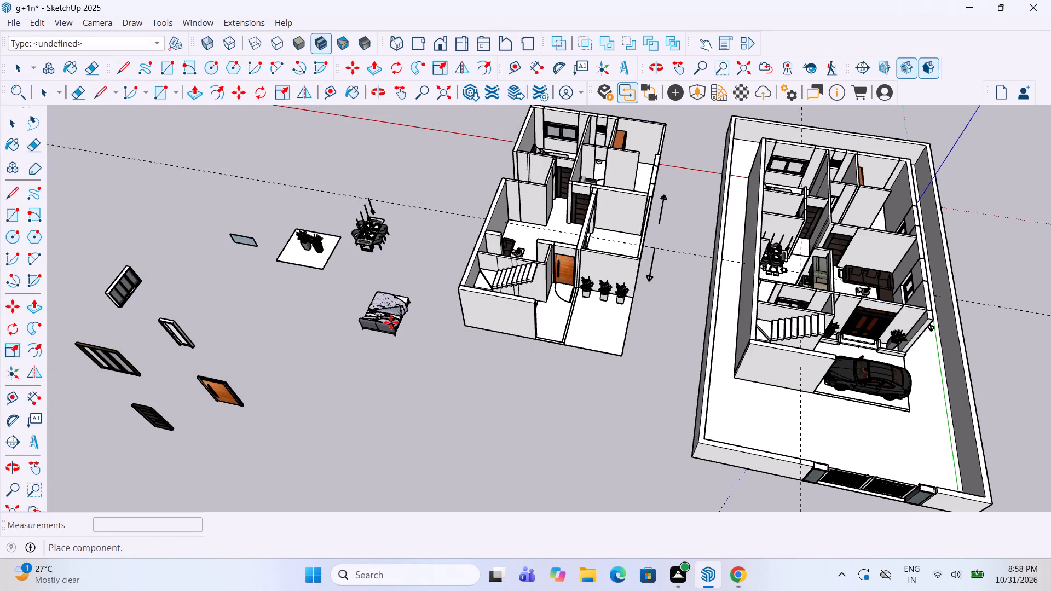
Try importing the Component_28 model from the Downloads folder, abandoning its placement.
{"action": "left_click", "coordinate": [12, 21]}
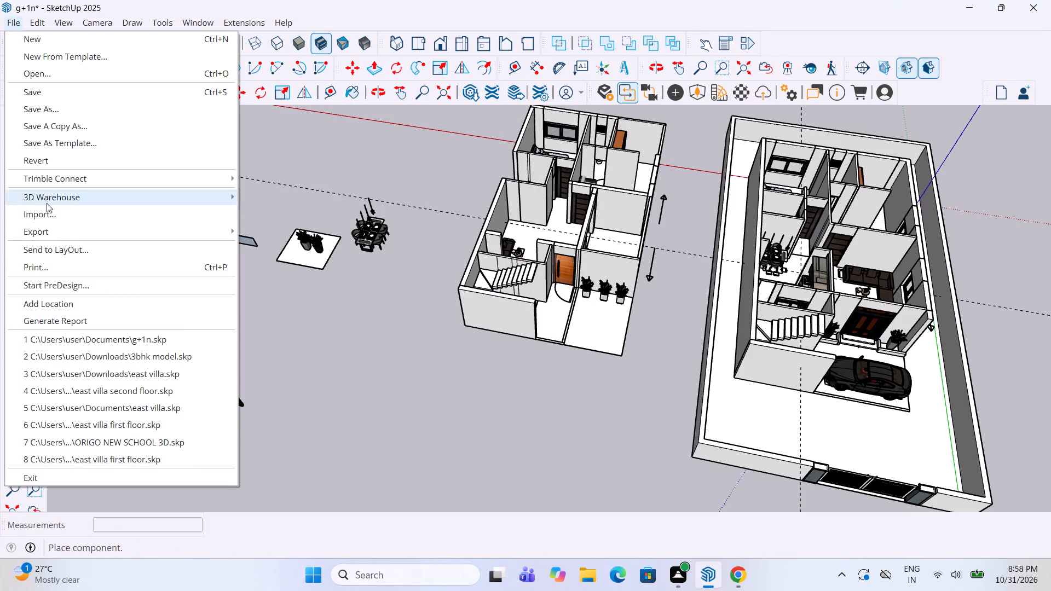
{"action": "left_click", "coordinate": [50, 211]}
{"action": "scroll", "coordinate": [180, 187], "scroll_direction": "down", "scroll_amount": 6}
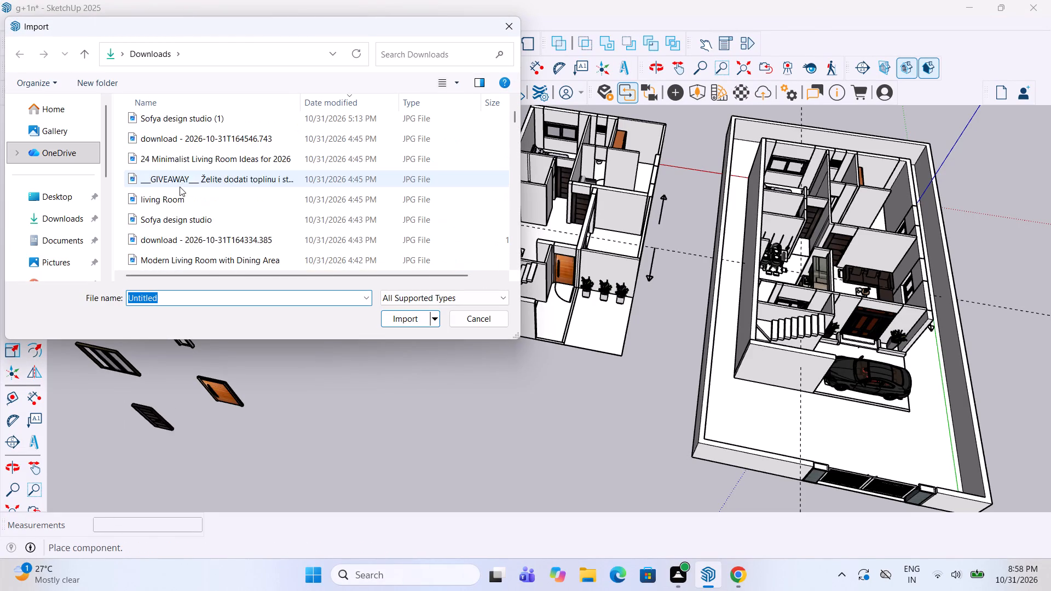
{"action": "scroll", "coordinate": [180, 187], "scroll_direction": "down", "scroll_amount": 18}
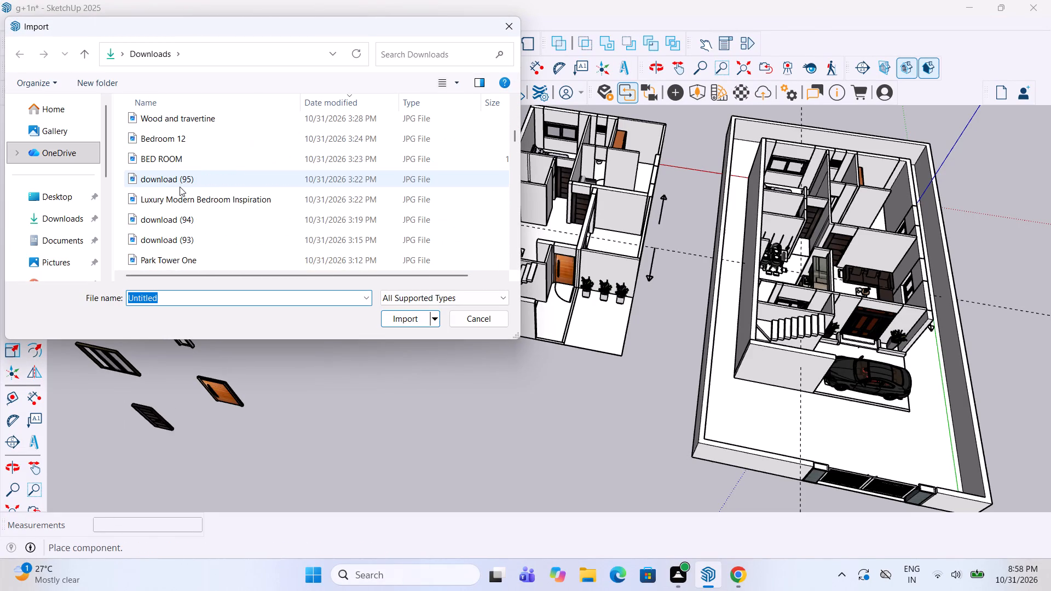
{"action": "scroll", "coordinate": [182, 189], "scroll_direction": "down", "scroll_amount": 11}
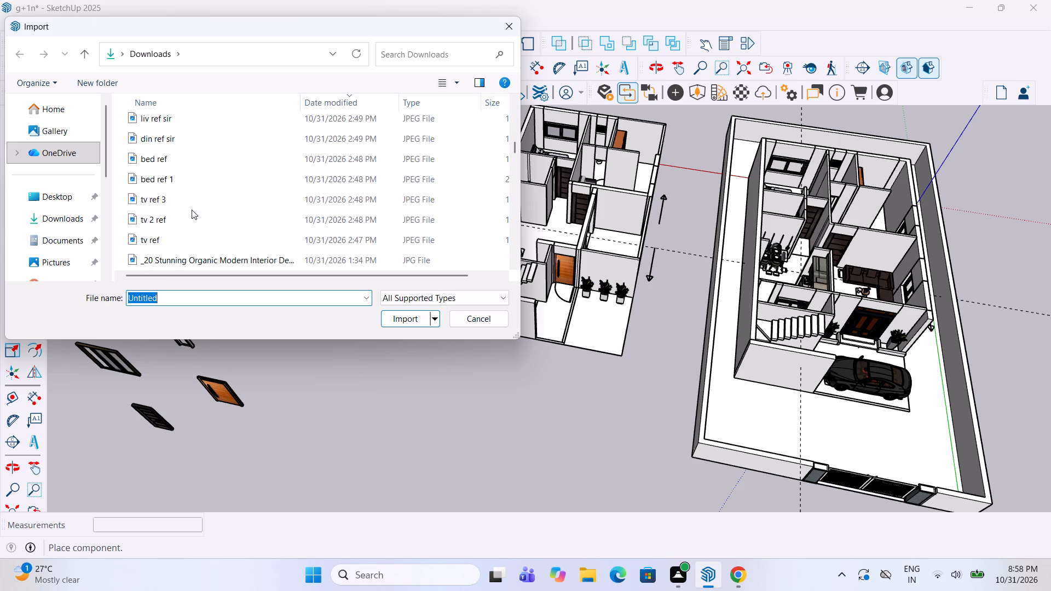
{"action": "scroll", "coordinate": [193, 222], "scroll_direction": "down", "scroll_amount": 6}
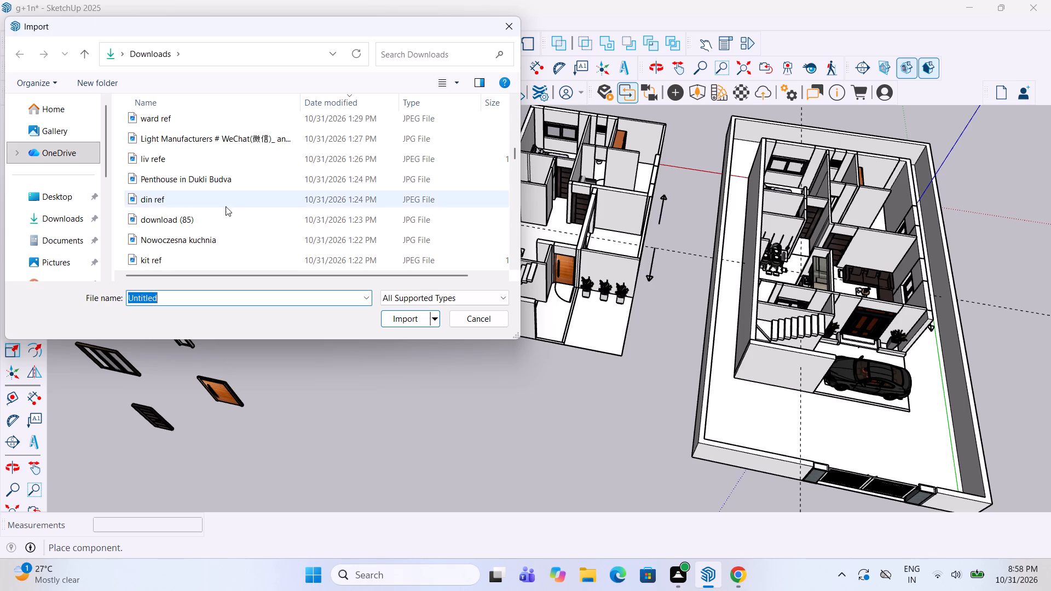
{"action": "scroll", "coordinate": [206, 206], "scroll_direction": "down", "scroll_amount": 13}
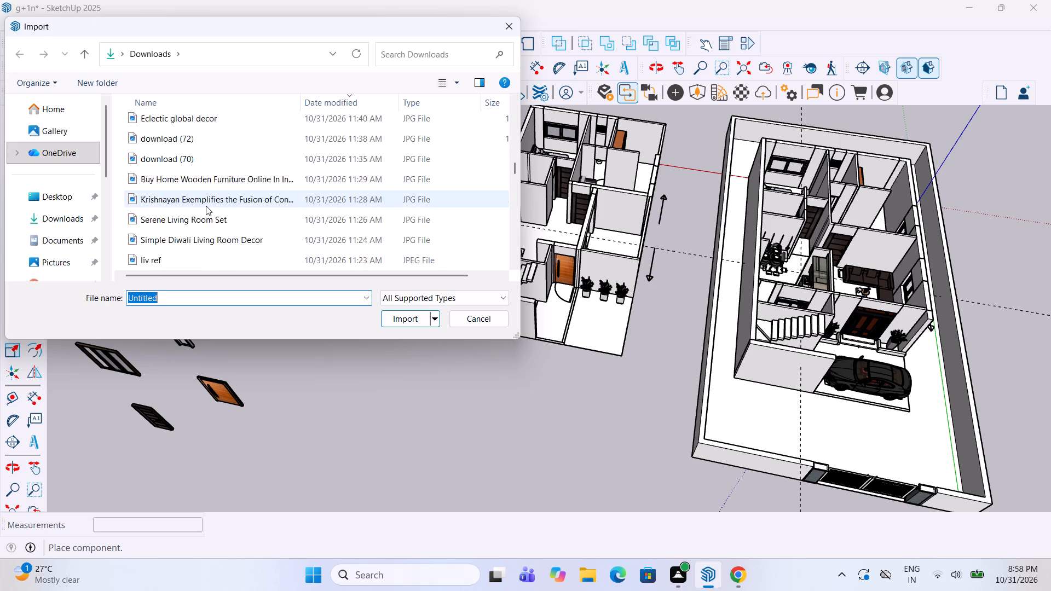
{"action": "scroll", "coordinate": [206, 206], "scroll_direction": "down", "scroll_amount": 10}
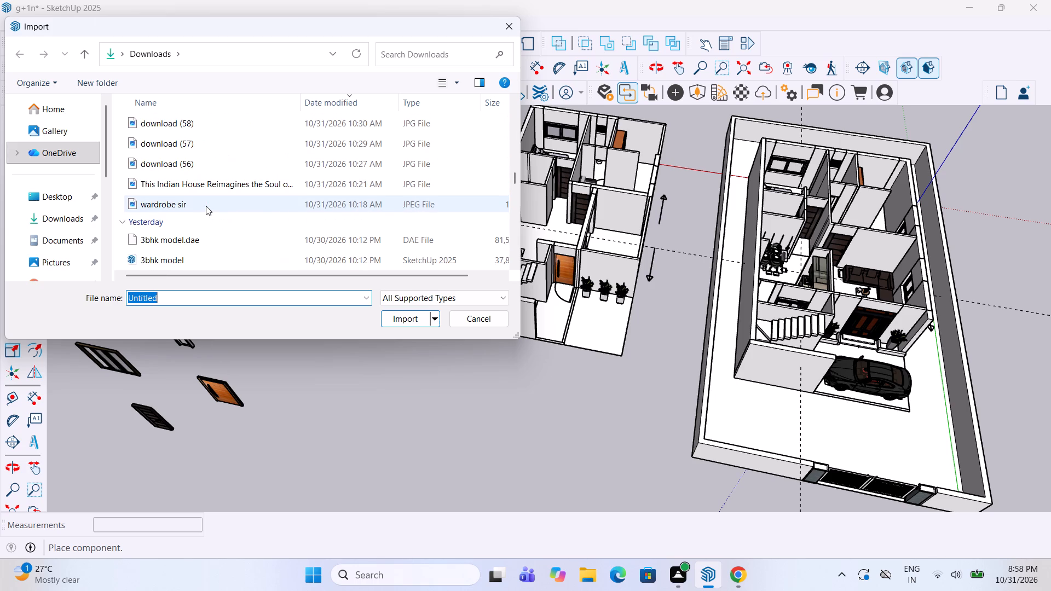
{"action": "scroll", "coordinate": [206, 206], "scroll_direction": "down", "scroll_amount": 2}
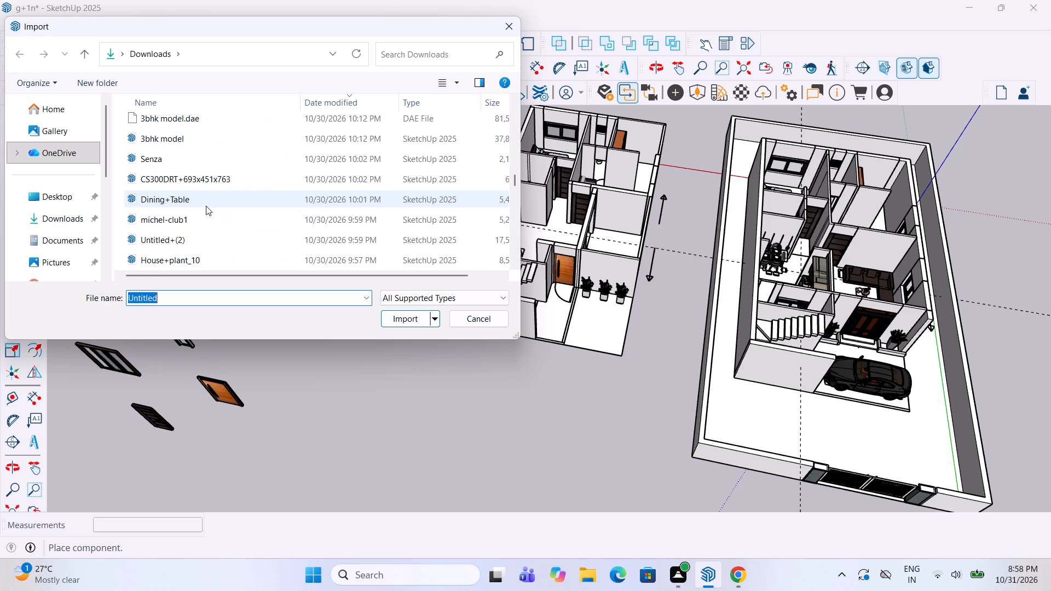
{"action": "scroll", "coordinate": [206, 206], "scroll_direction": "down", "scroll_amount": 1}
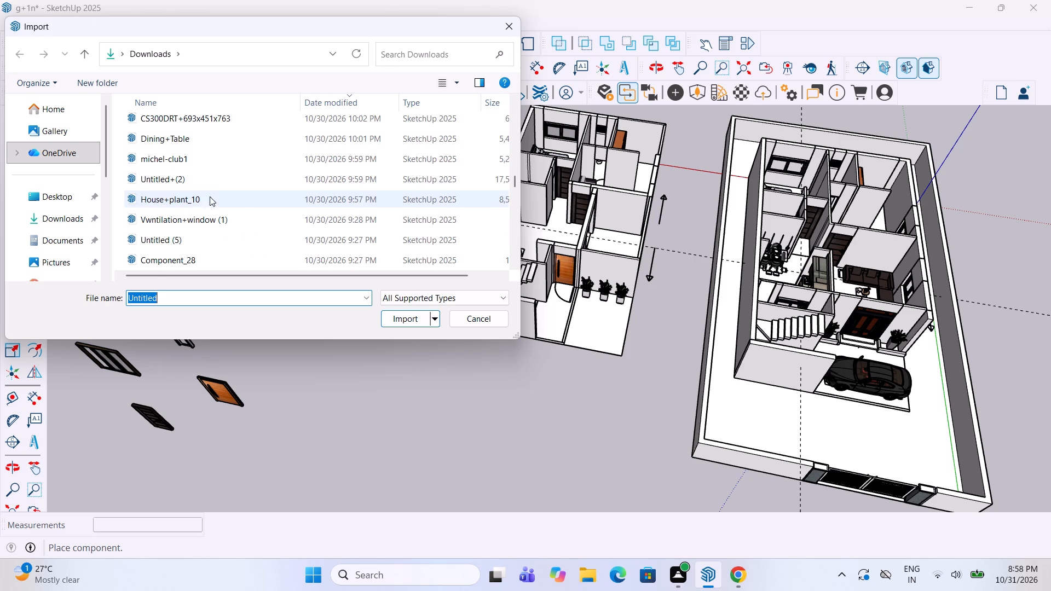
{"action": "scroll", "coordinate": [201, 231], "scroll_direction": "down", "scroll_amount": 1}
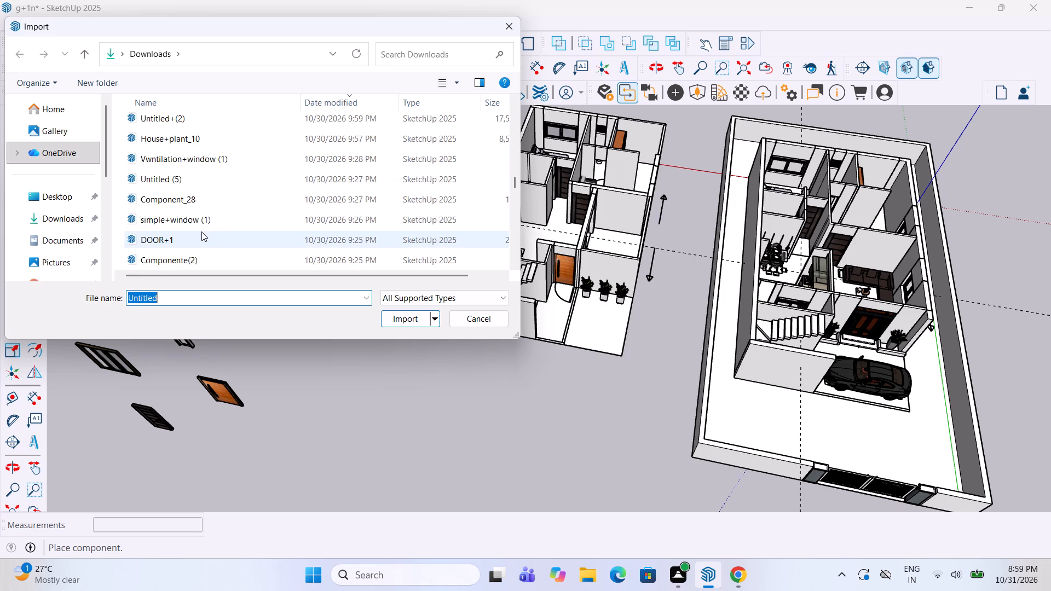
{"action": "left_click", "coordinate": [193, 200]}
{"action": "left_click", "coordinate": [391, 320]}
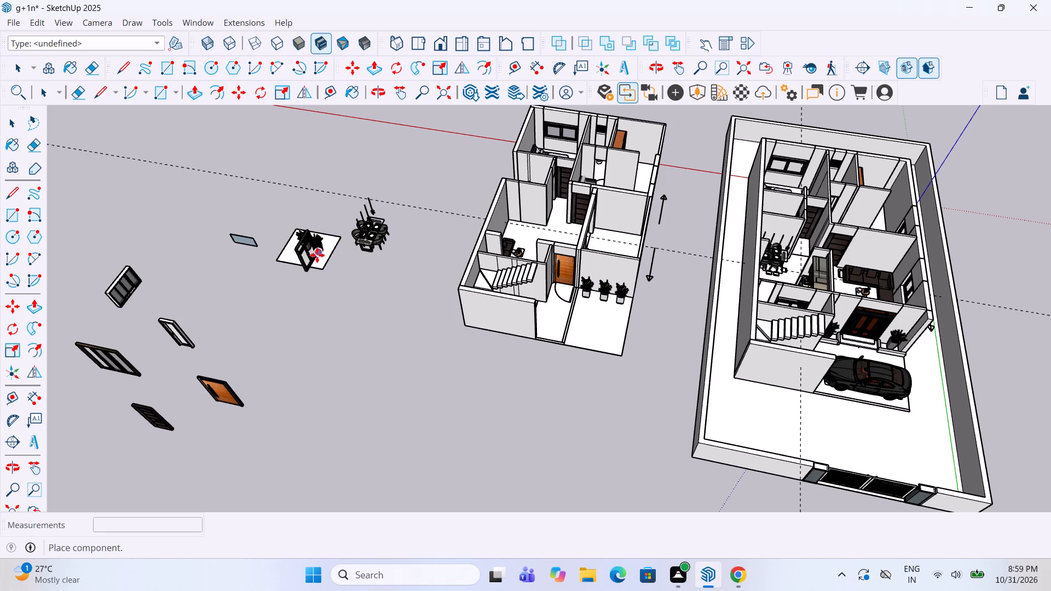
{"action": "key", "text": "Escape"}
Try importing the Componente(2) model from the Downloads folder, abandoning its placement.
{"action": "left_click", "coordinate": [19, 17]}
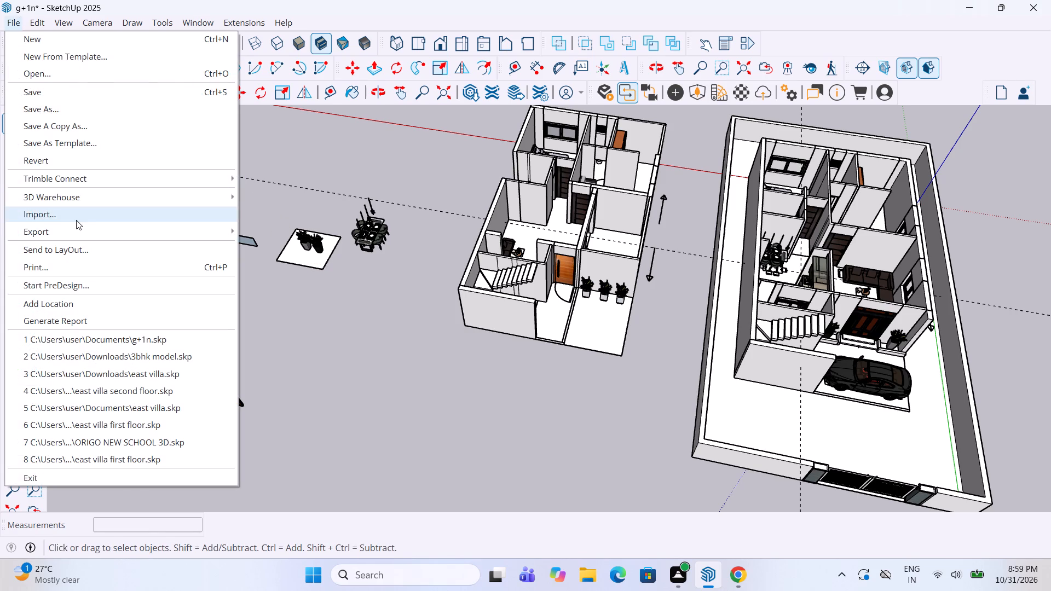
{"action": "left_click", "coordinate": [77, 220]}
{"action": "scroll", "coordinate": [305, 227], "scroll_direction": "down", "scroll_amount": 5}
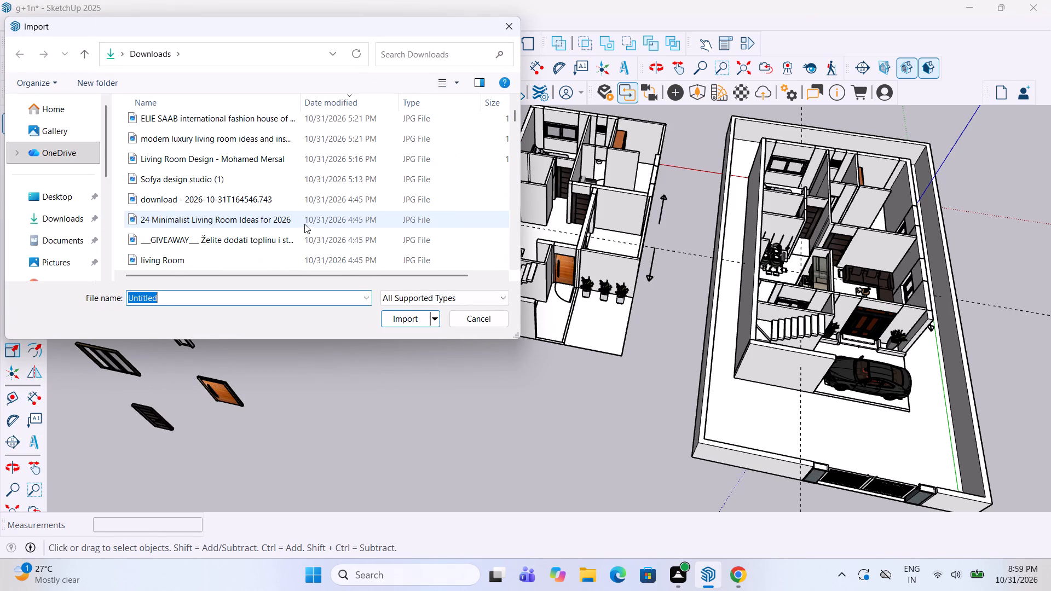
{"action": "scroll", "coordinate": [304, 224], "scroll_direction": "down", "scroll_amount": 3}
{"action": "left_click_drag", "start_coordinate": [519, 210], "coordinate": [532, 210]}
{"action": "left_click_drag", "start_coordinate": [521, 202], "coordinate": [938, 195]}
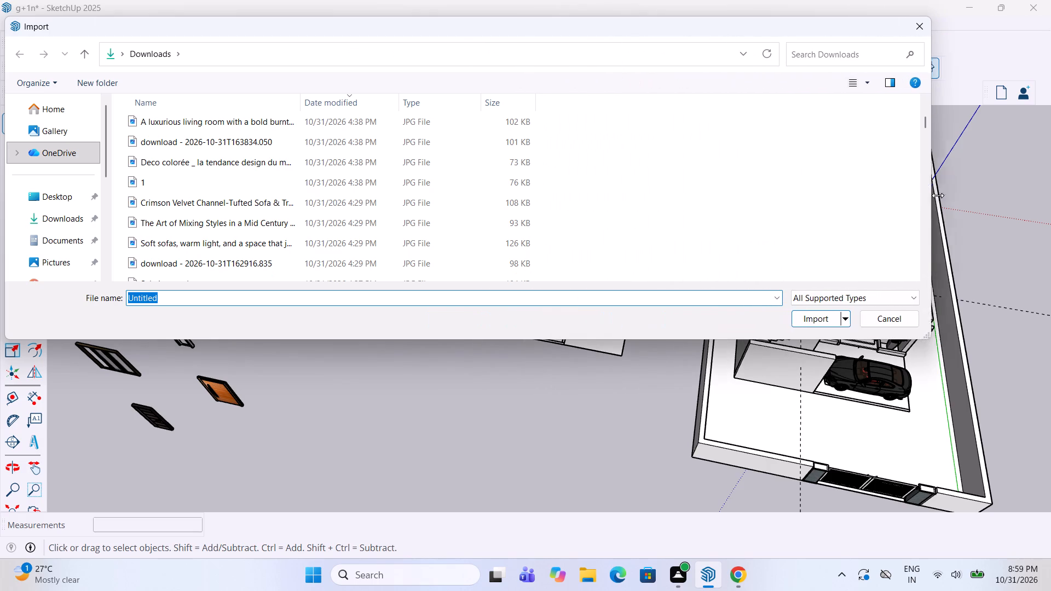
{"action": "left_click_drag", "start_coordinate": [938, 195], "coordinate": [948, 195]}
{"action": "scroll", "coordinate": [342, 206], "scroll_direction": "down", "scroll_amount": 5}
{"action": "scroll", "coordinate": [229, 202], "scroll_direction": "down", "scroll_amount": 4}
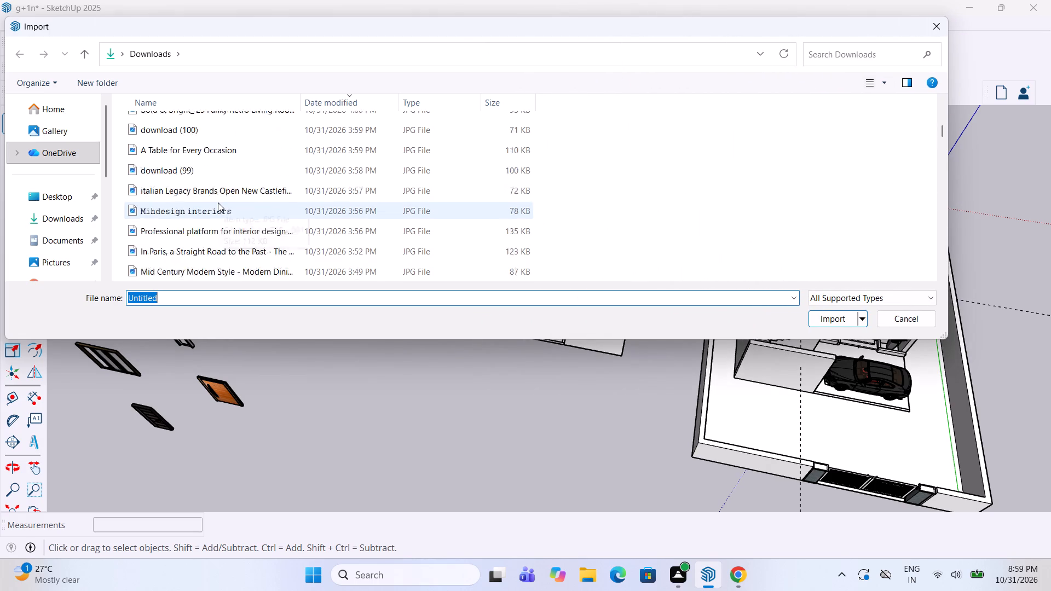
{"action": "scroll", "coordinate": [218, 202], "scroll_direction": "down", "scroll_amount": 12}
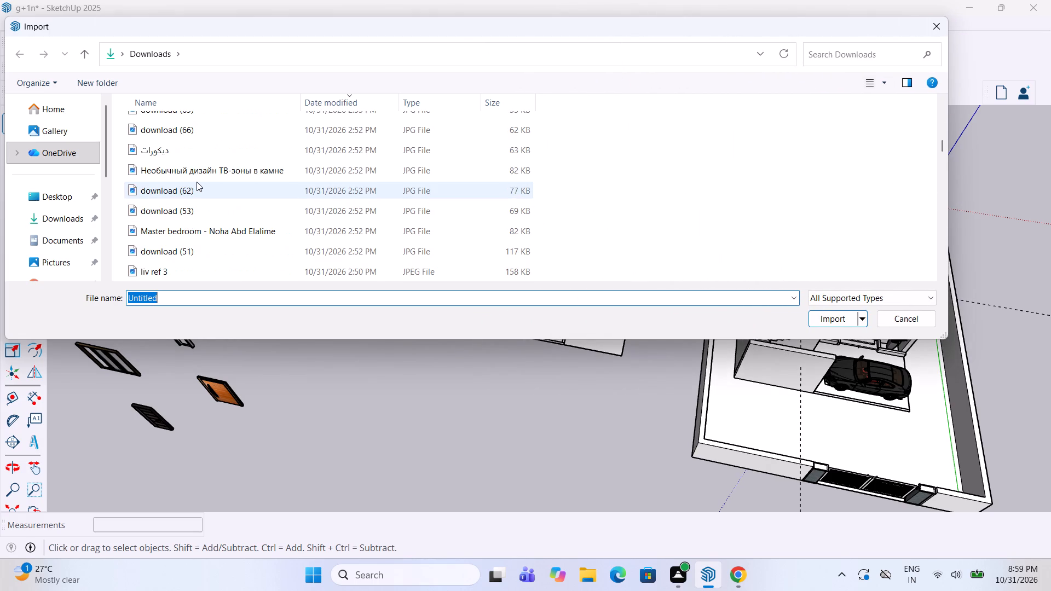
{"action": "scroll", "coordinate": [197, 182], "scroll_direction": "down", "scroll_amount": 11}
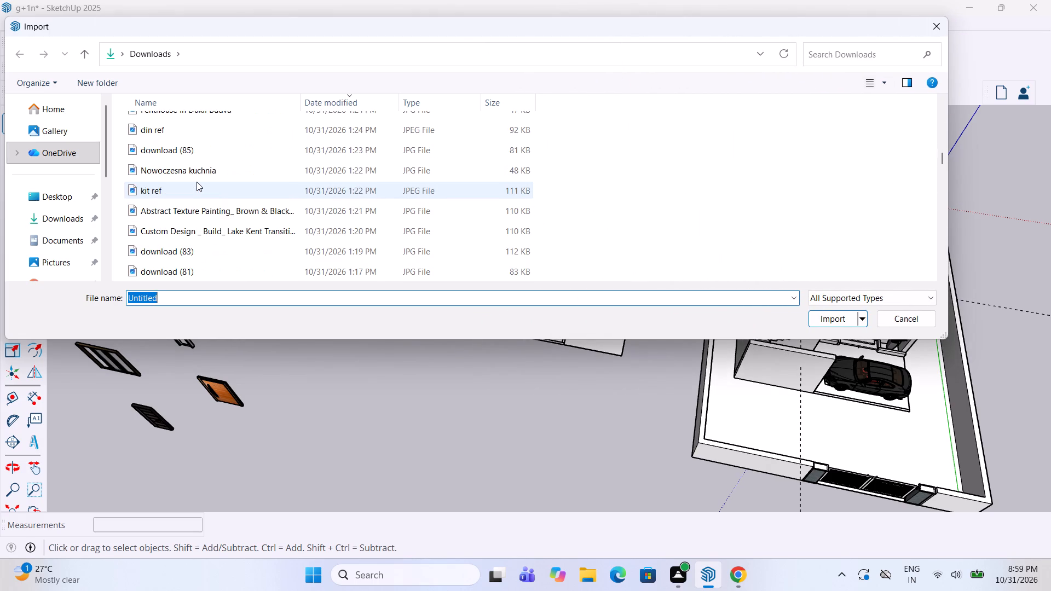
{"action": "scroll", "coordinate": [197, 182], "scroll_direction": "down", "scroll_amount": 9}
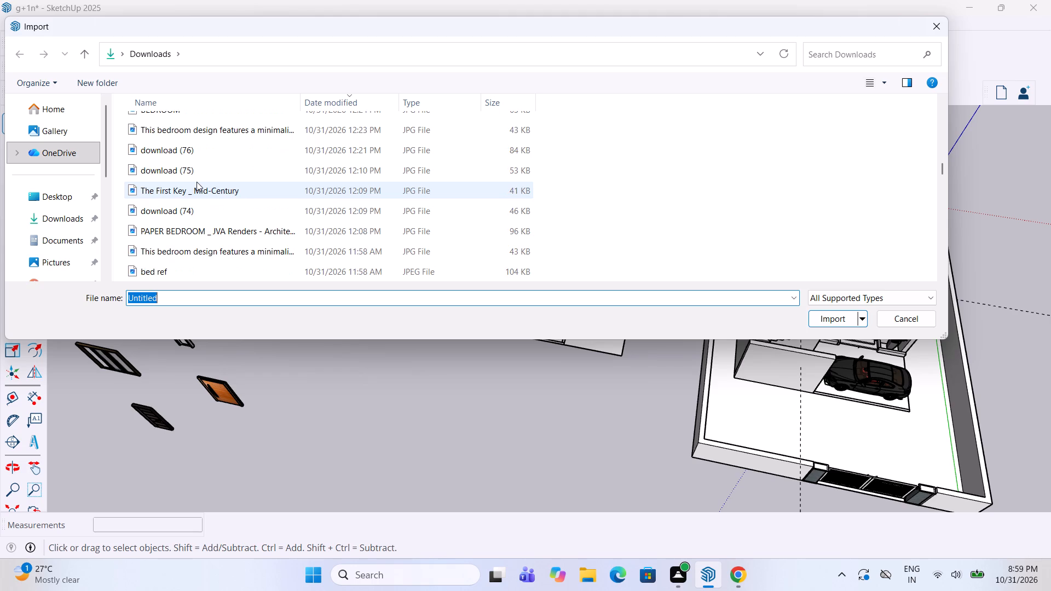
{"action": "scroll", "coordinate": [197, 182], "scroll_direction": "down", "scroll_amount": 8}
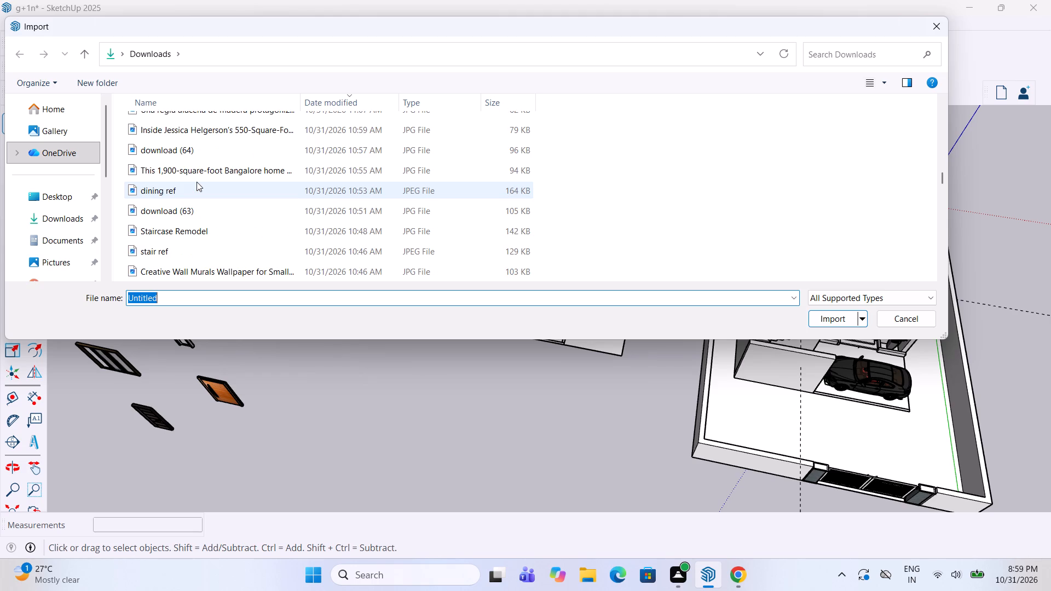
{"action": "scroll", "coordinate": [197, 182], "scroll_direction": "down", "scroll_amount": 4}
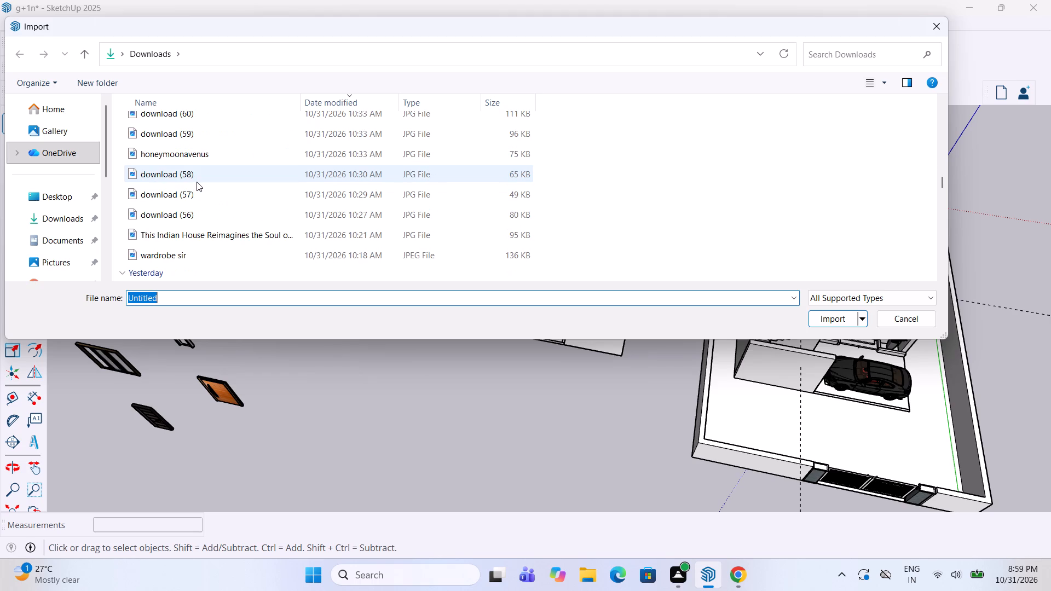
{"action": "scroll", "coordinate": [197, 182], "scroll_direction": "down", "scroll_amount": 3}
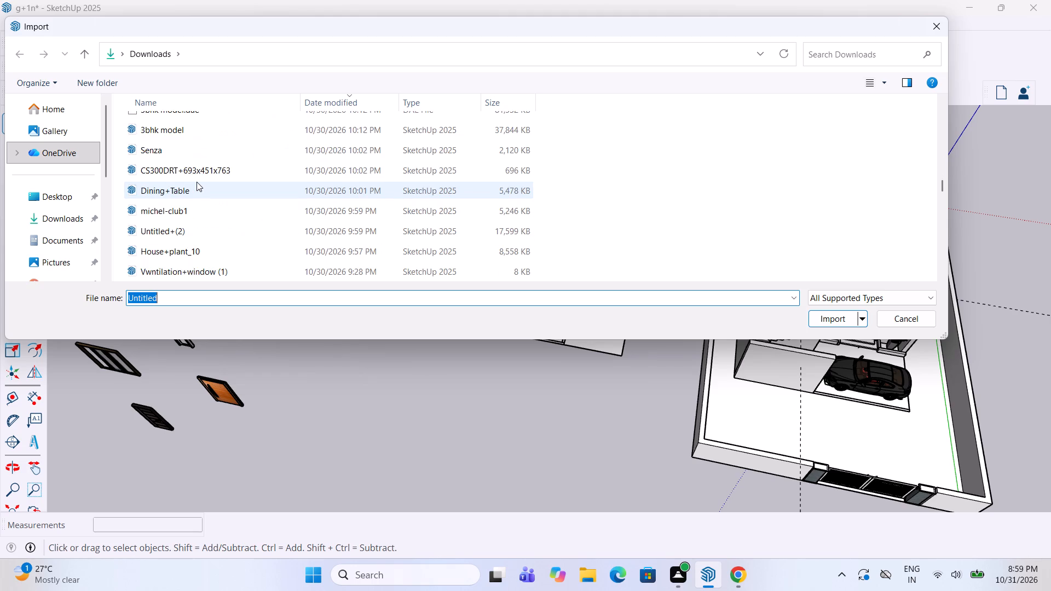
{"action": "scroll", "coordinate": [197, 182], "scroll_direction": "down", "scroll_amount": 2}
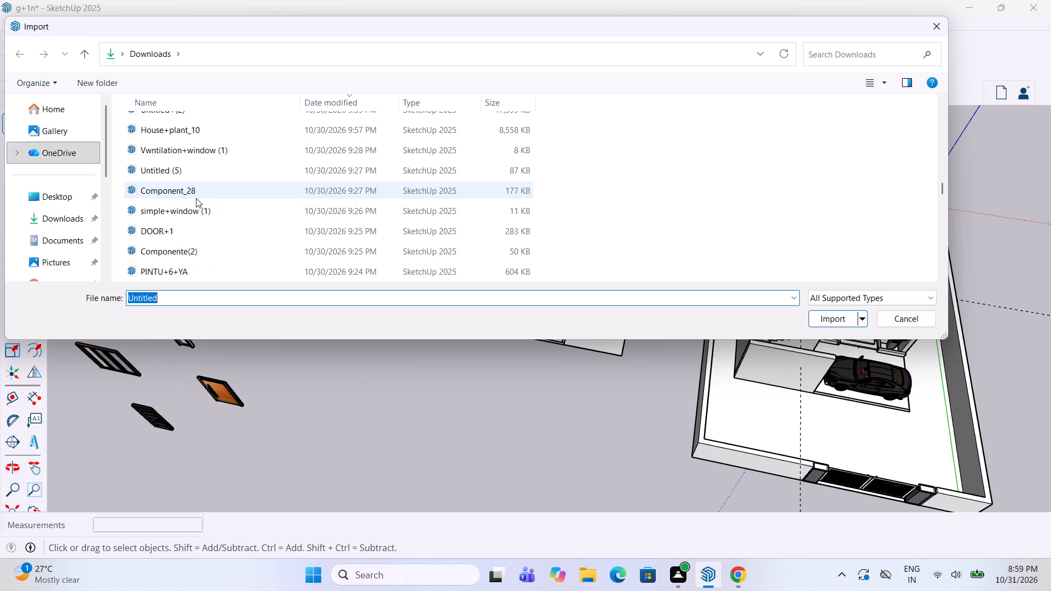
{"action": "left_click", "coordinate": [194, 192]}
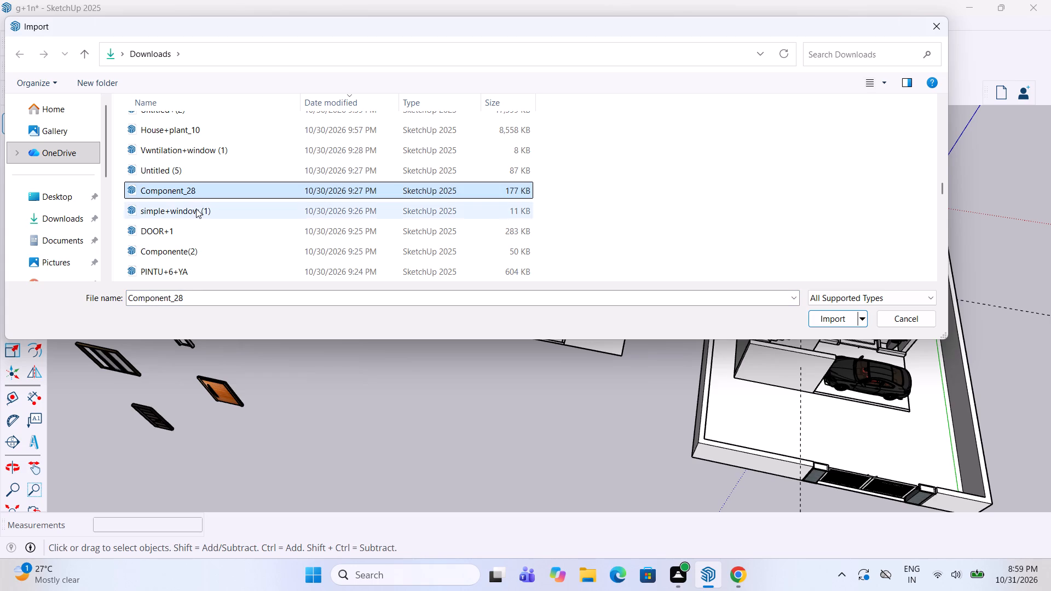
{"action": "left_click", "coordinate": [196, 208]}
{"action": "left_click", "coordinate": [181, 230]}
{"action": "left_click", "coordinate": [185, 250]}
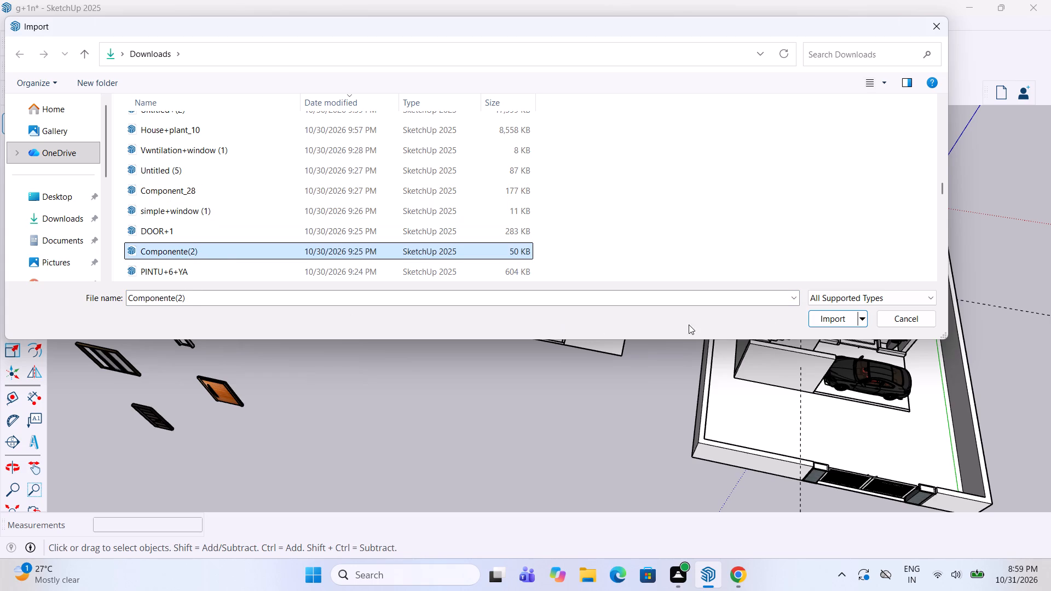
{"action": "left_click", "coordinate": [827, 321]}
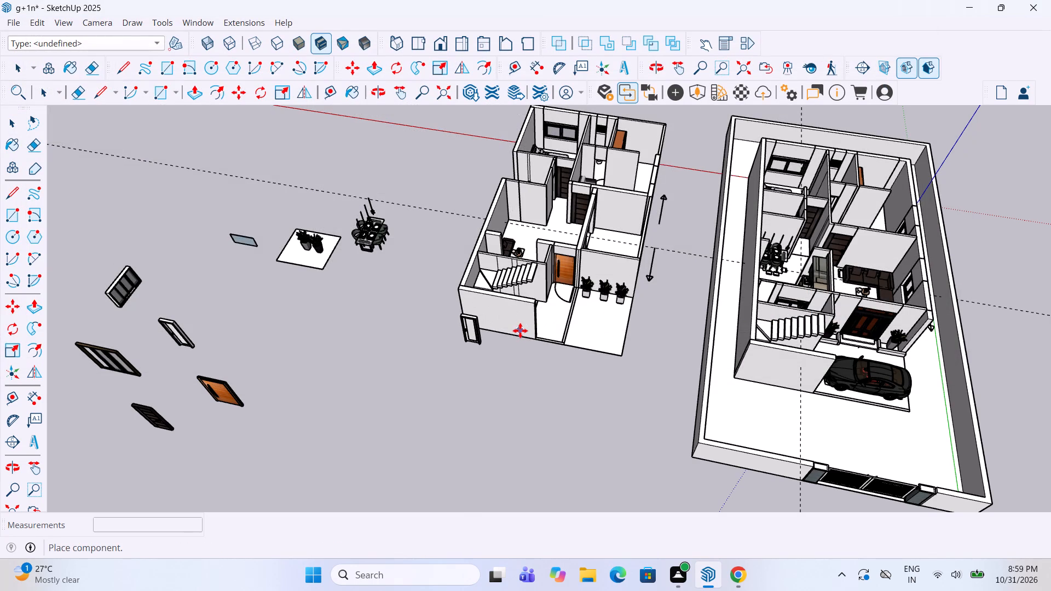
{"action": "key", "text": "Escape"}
Delete the loose blue glass panel lying beside the two potted plants on the rectangular base.
{"action": "middle_click_drag", "start_coordinate": [379, 352], "coordinate": [452, 249]}
{"action": "scroll", "coordinate": [452, 249], "scroll_direction": "down", "scroll_amount": 6}
{"action": "scroll", "coordinate": [366, 334], "scroll_direction": "up", "scroll_amount": 5}
{"action": "scroll", "coordinate": [318, 260], "scroll_direction": "up", "scroll_amount": 9}
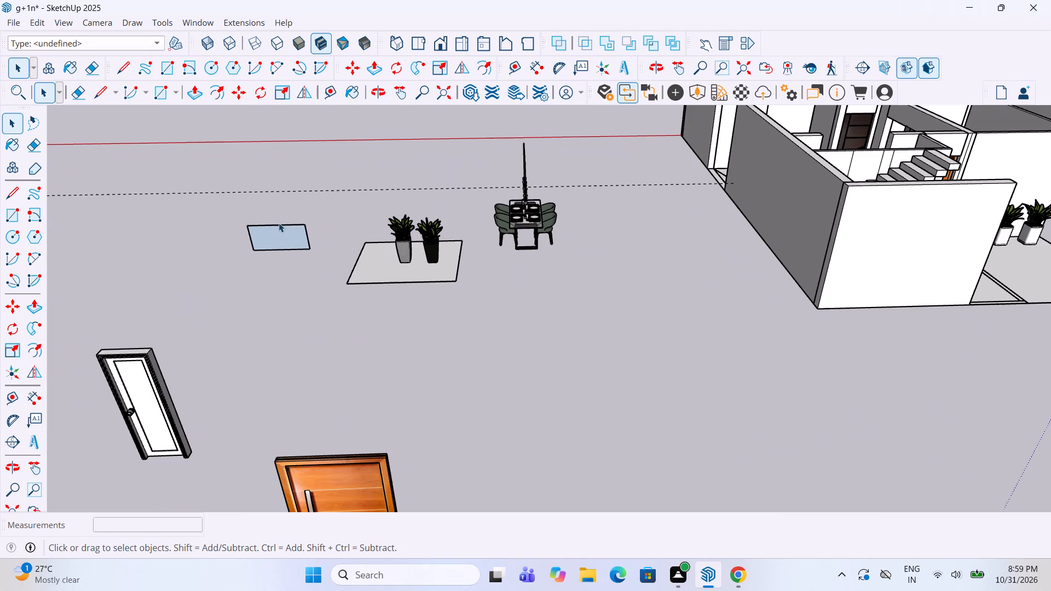
{"action": "left_click", "coordinate": [282, 235]}
{"action": "key", "text": "BackSpace"}
{"action": "key", "text": "Delete"}
{"action": "scroll", "coordinate": [293, 246], "scroll_direction": "down", "scroll_amount": 10}
{"action": "left_click", "coordinate": [436, 331]}
Look over both house floors and the spare doors, windows and furniture beside them.
{"action": "scroll", "coordinate": [400, 266], "scroll_direction": "down", "scroll_amount": 2}
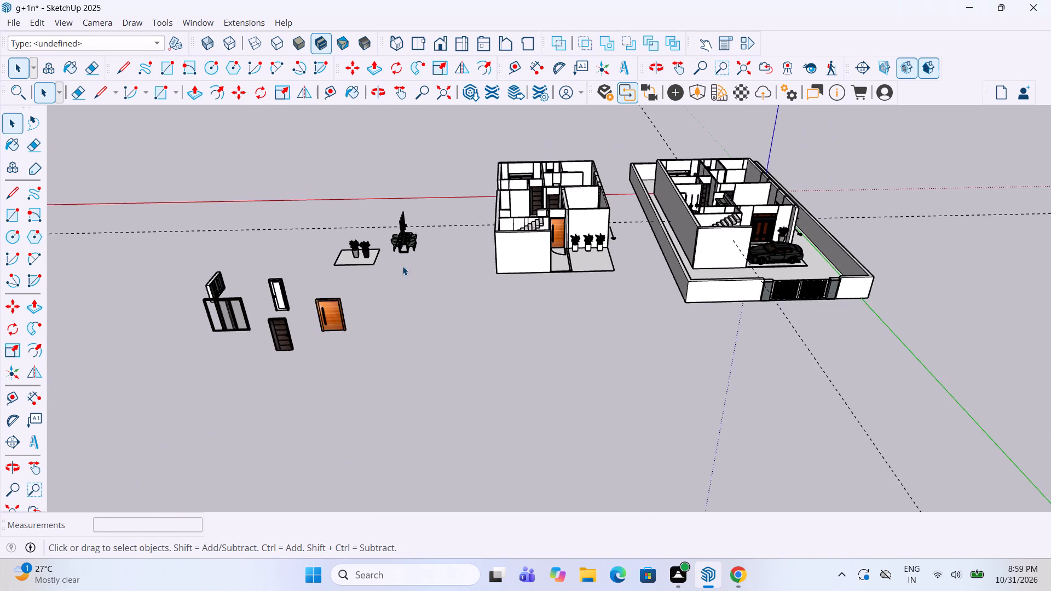
{"action": "middle_click_drag", "start_coordinate": [405, 266], "coordinate": [387, 286]}
{"action": "scroll", "coordinate": [558, 312], "scroll_direction": "down", "scroll_amount": 6}
{"action": "scroll", "coordinate": [728, 308], "scroll_direction": "up", "scroll_amount": 5}
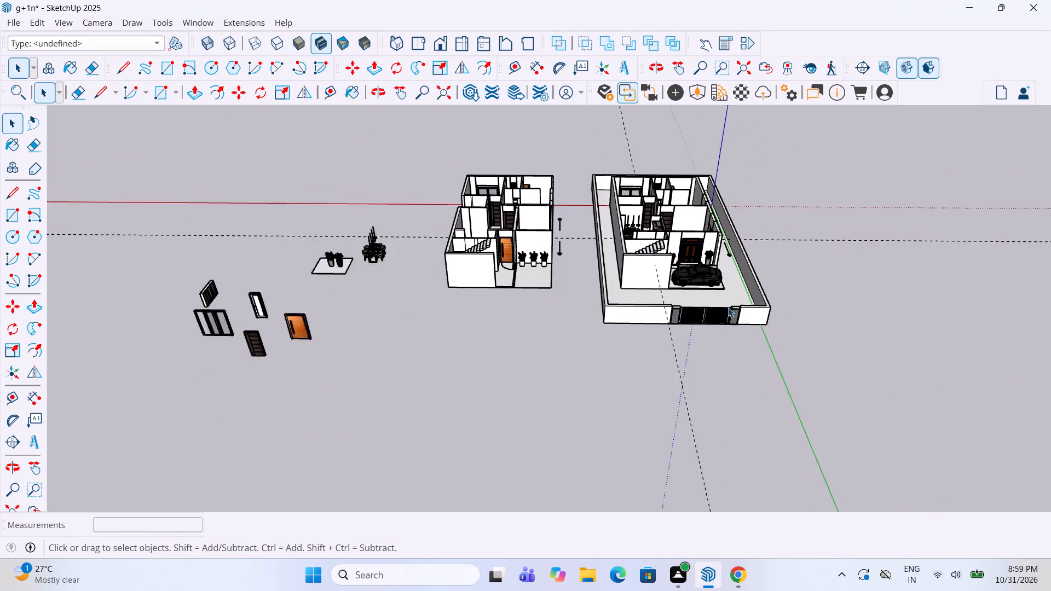
{"action": "scroll", "coordinate": [783, 287], "scroll_direction": "up", "scroll_amount": 2}
{"action": "middle_click_drag", "start_coordinate": [783, 287], "coordinate": [786, 292]}
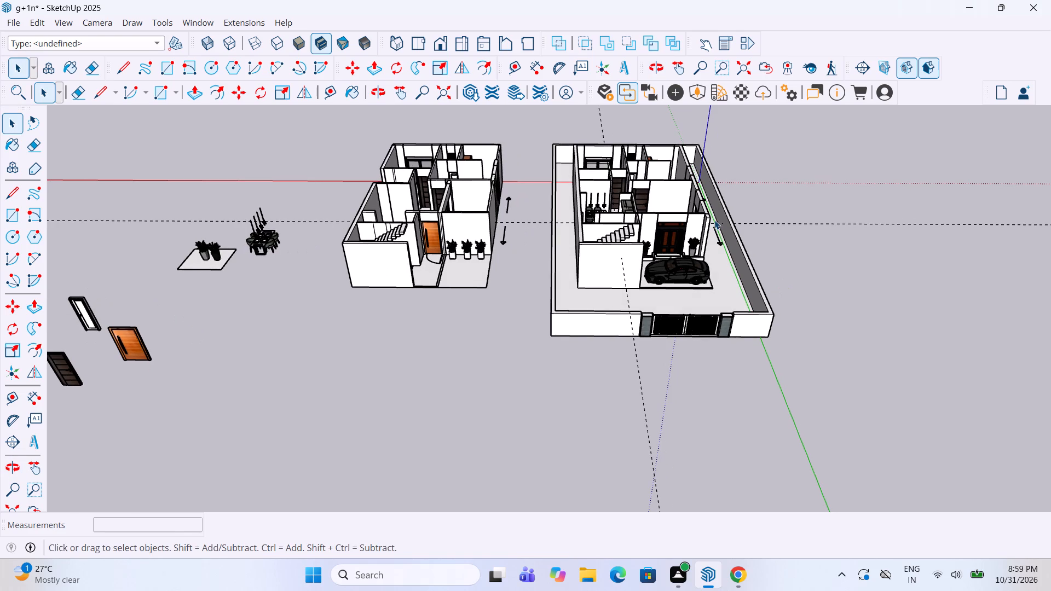
{"action": "scroll", "coordinate": [443, 312], "scroll_direction": "down", "scroll_amount": 6}
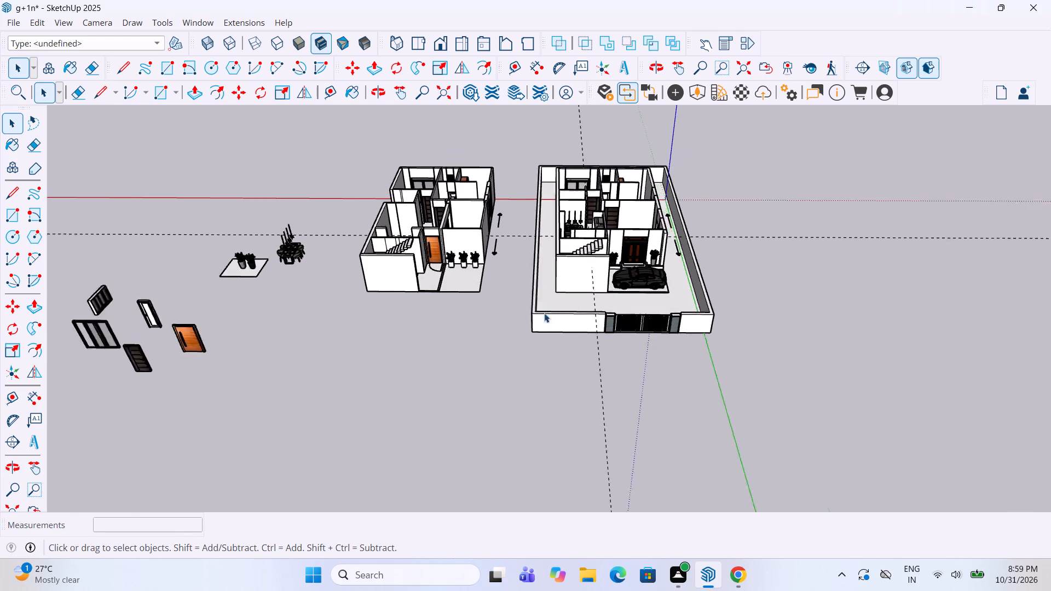
{"action": "scroll", "coordinate": [652, 236], "scroll_direction": "up", "scroll_amount": 9}
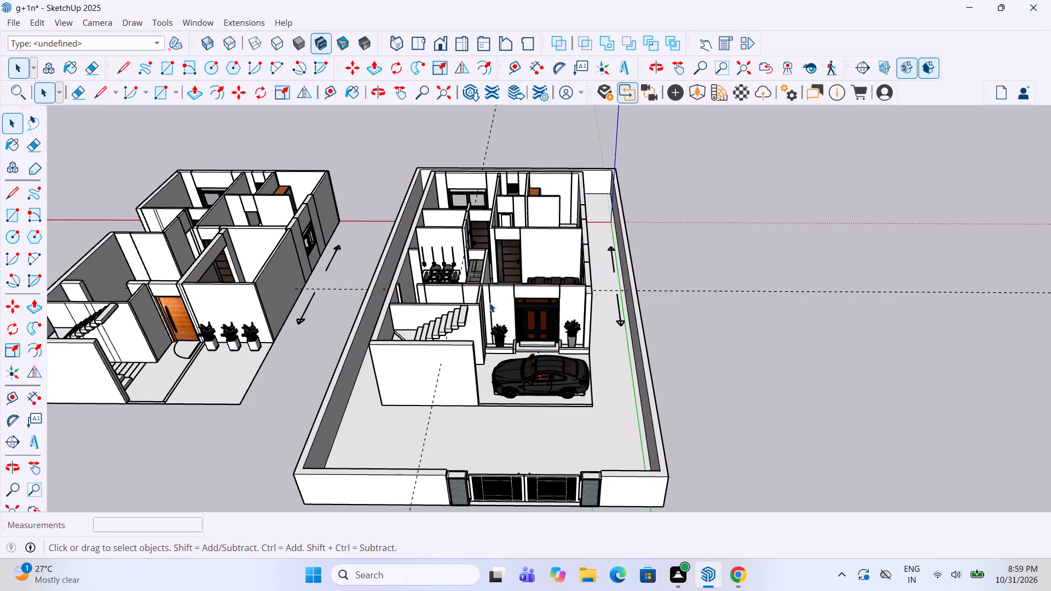
Switch to 3D Warehouse in Chrome, search for "glass" and browse the models for a suitable one.
{"action": "left_click", "coordinate": [741, 528]}
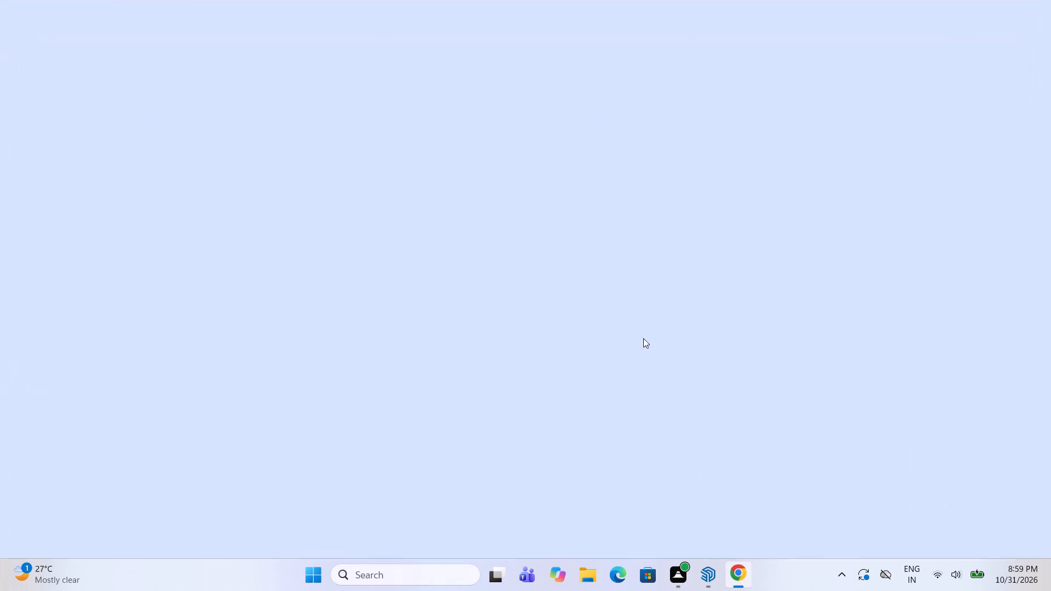
{"action": "left_click", "coordinate": [665, 85]}
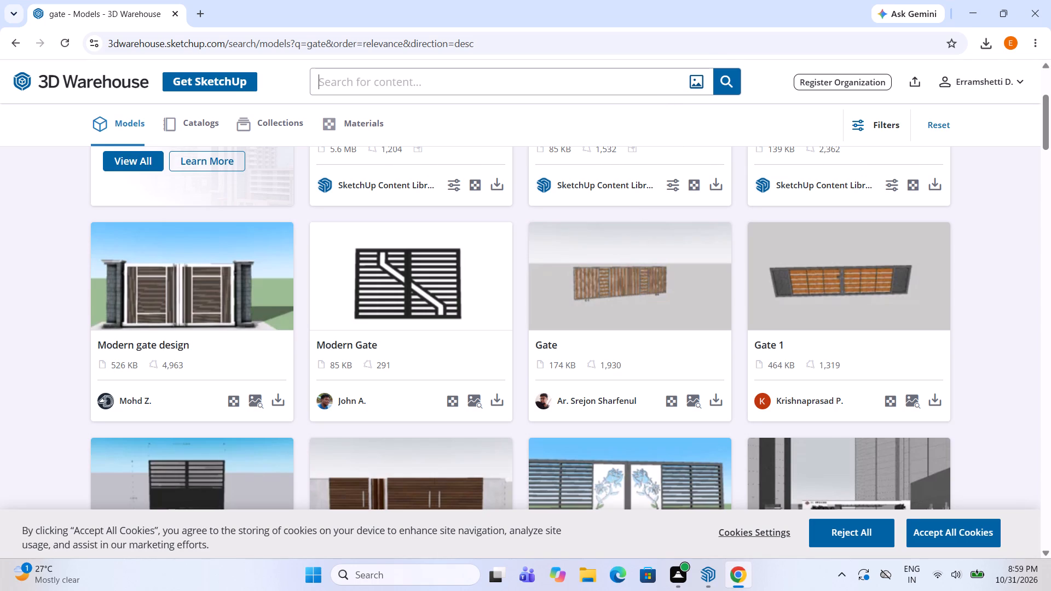
{"action": "type", "text": "glass"}
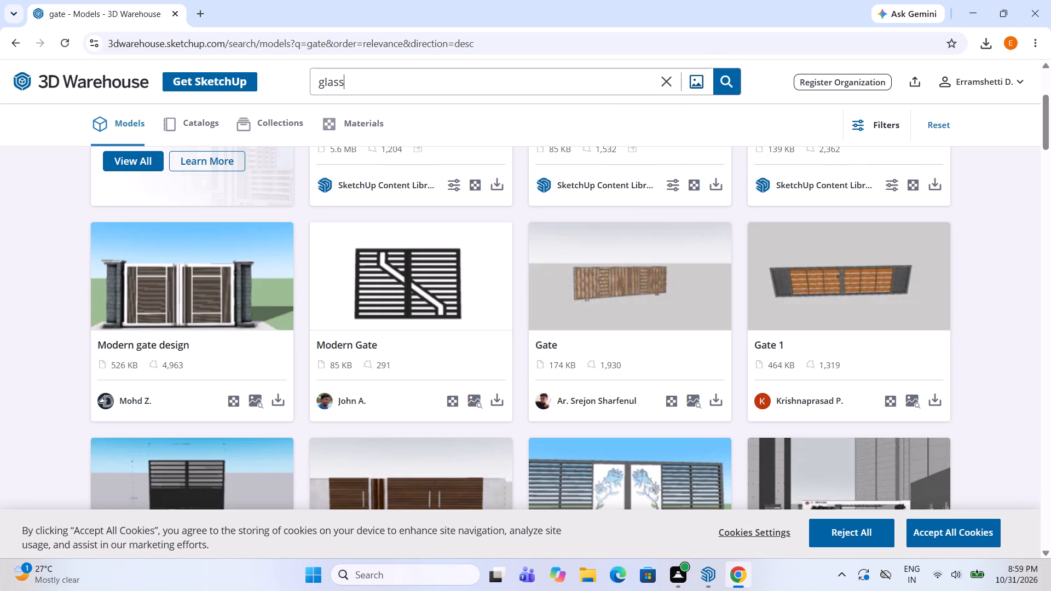
{"action": "key", "text": "Return"}
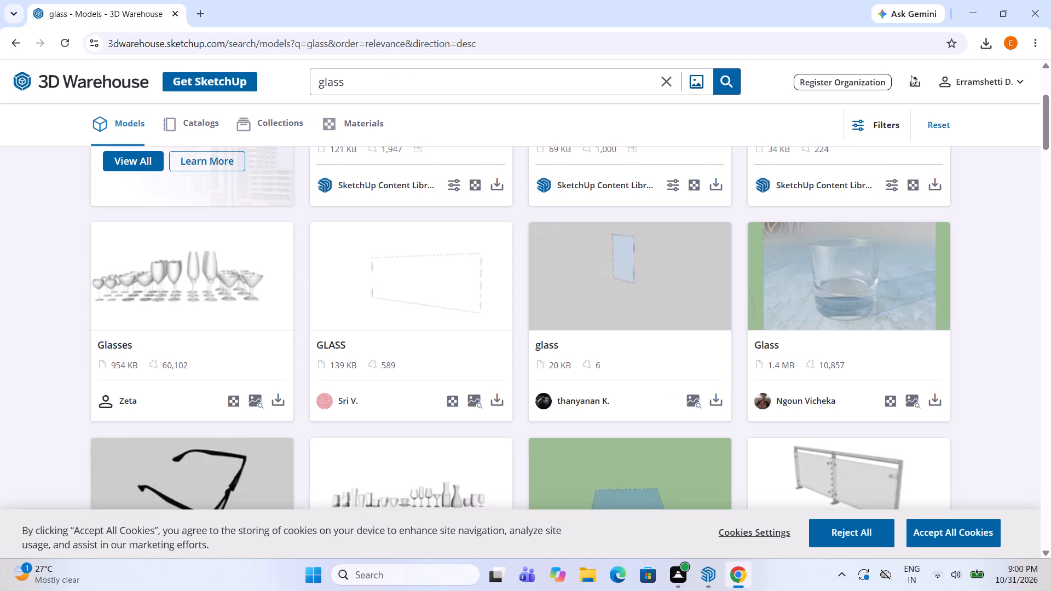
{"action": "scroll", "coordinate": [772, 183], "scroll_direction": "up", "scroll_amount": 2}
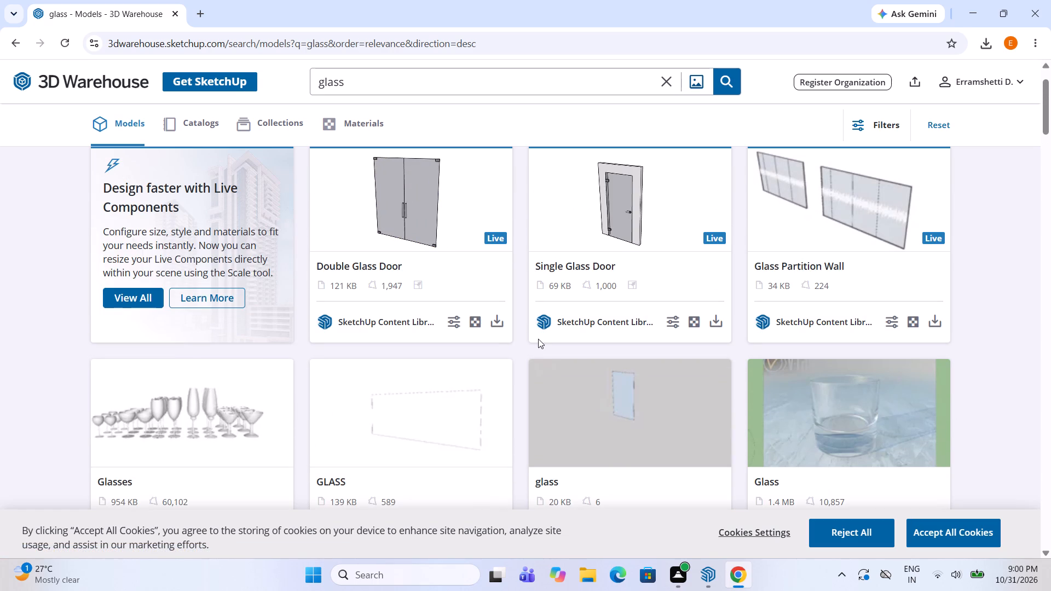
{"action": "scroll", "coordinate": [594, 330], "scroll_direction": "down", "scroll_amount": 4}
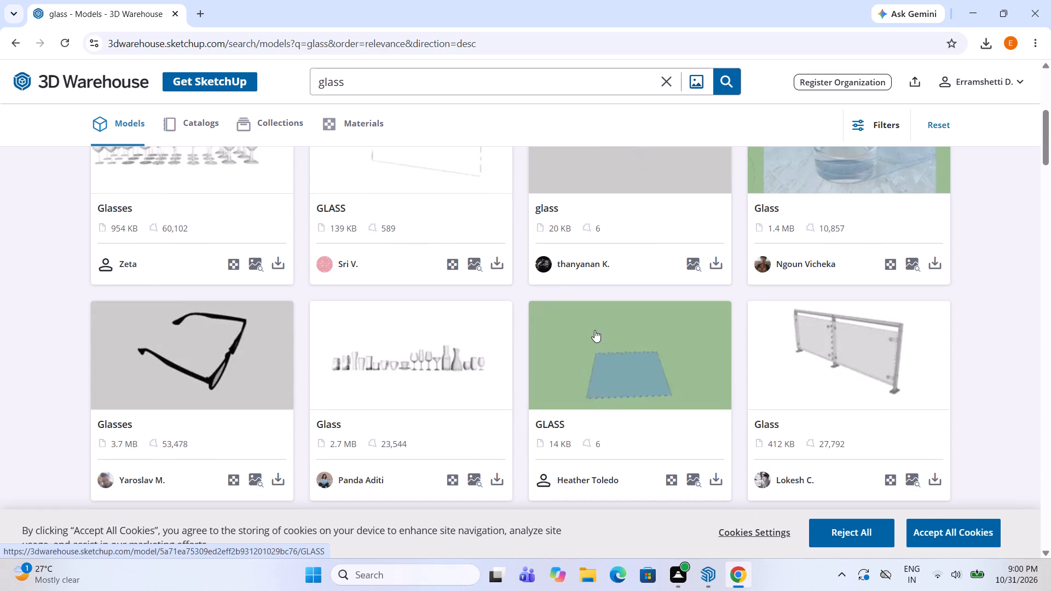
{"action": "scroll", "coordinate": [594, 330], "scroll_direction": "down", "scroll_amount": 4}
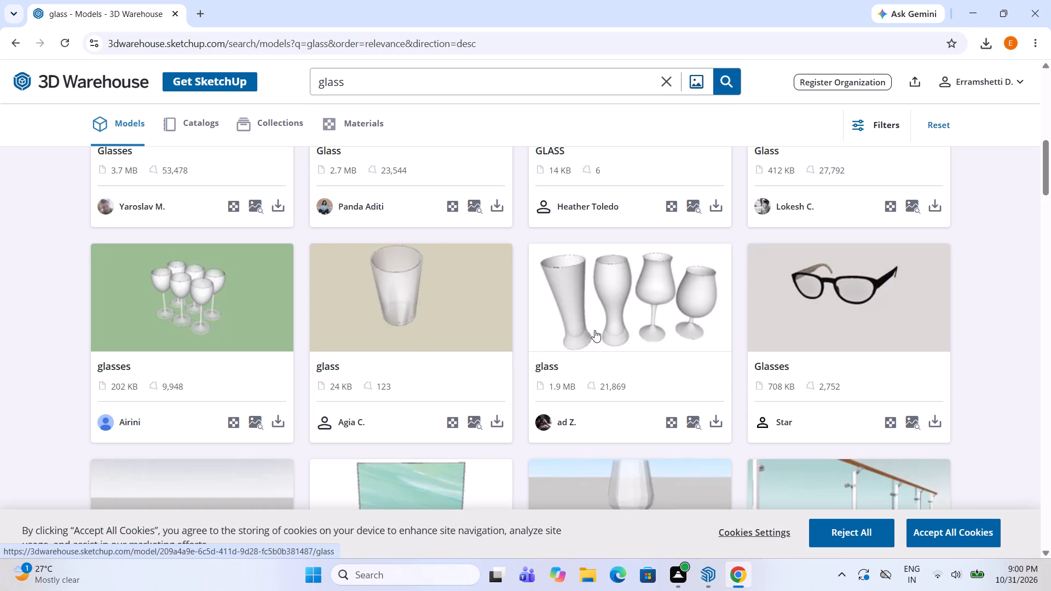
{"action": "scroll", "coordinate": [594, 330], "scroll_direction": "down", "scroll_amount": 7}
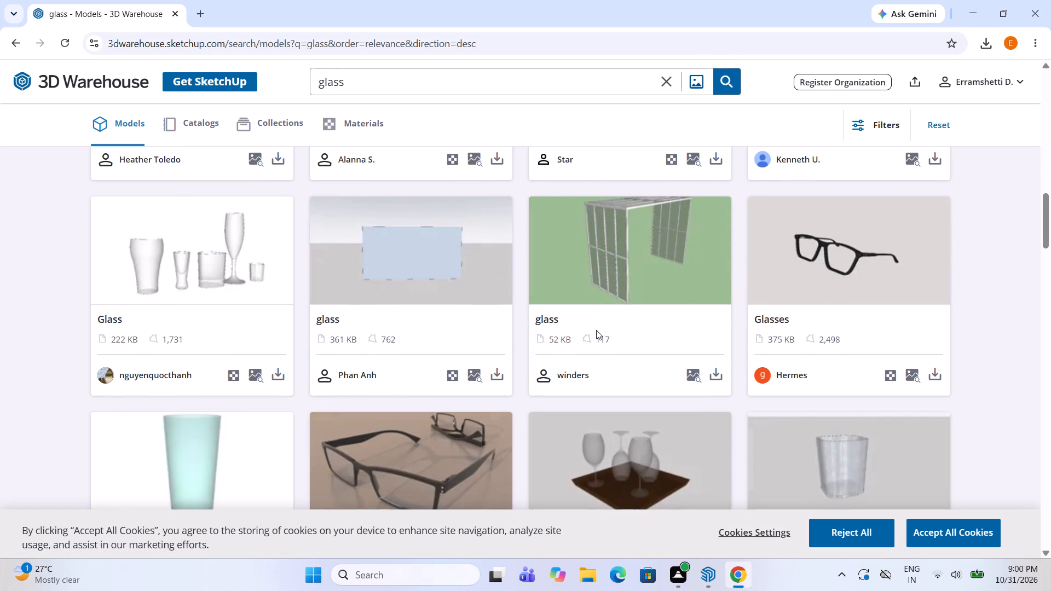
{"action": "scroll", "coordinate": [596, 330], "scroll_direction": "down", "scroll_amount": 5}
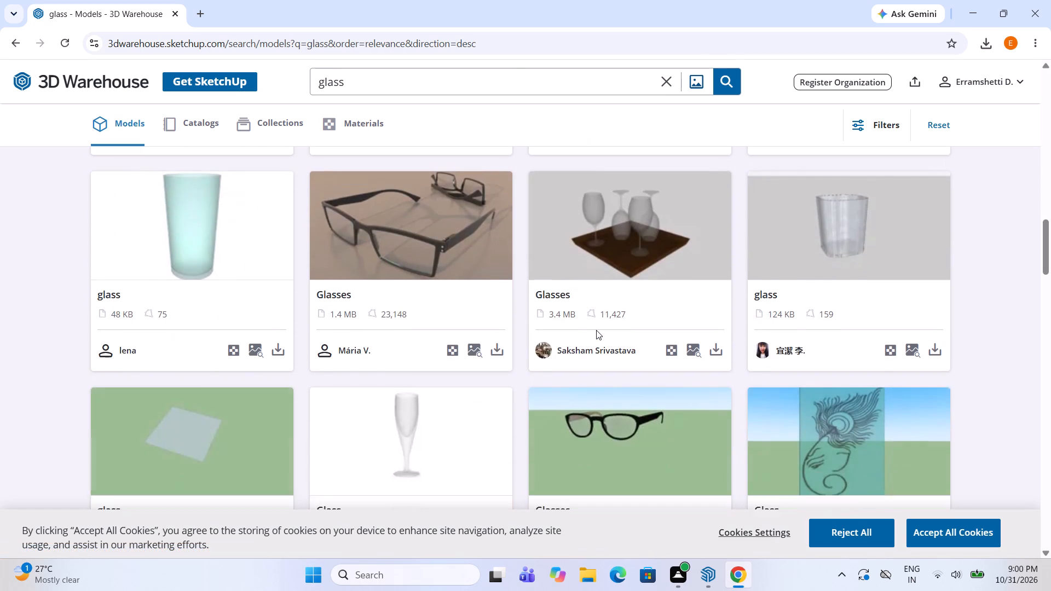
{"action": "scroll", "coordinate": [596, 330], "scroll_direction": "down", "scroll_amount": 7}
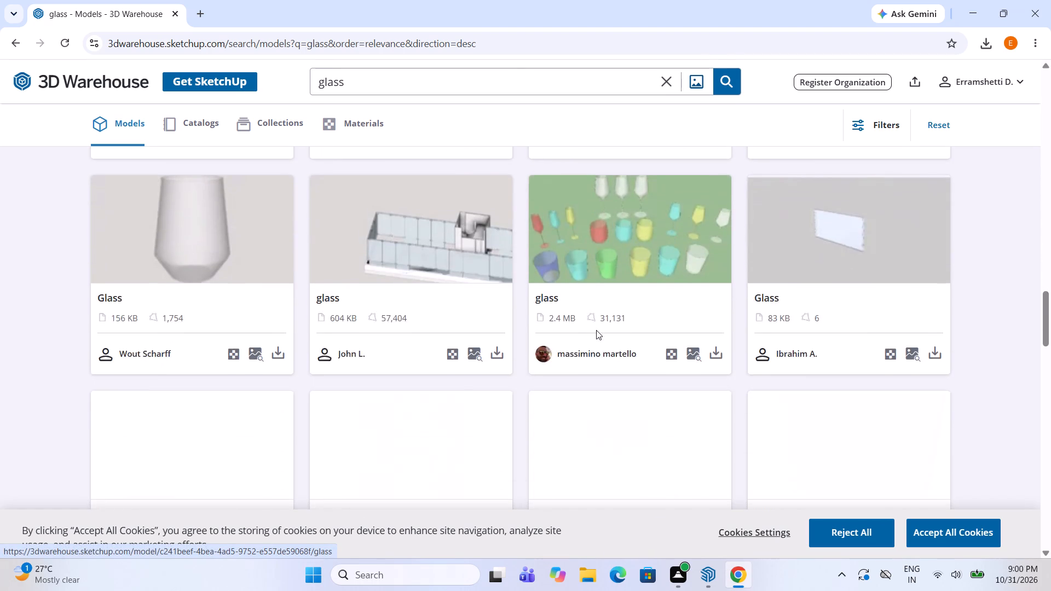
{"action": "scroll", "coordinate": [596, 330], "scroll_direction": "down", "scroll_amount": 7}
Search 3D Warehouse for "glass window" and browse the results back up to the first models.
{"action": "left_click", "coordinate": [435, 85]}
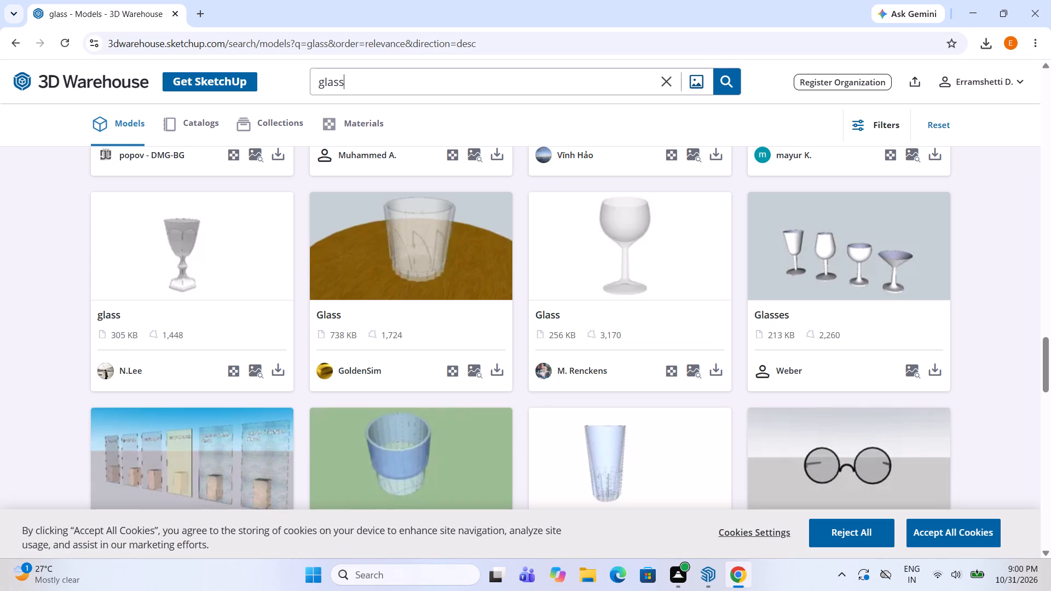
{"action": "key", "text": "space"}
{"action": "type", "text": "window"}
{"action": "key", "text": "Return"}
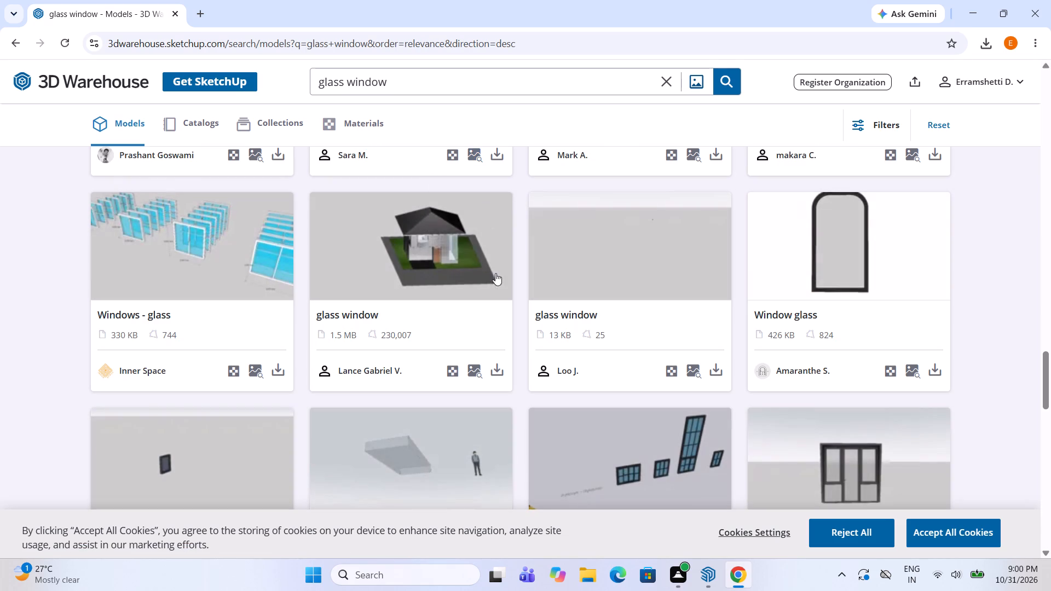
{"action": "scroll", "coordinate": [496, 345], "scroll_direction": "up", "scroll_amount": 3}
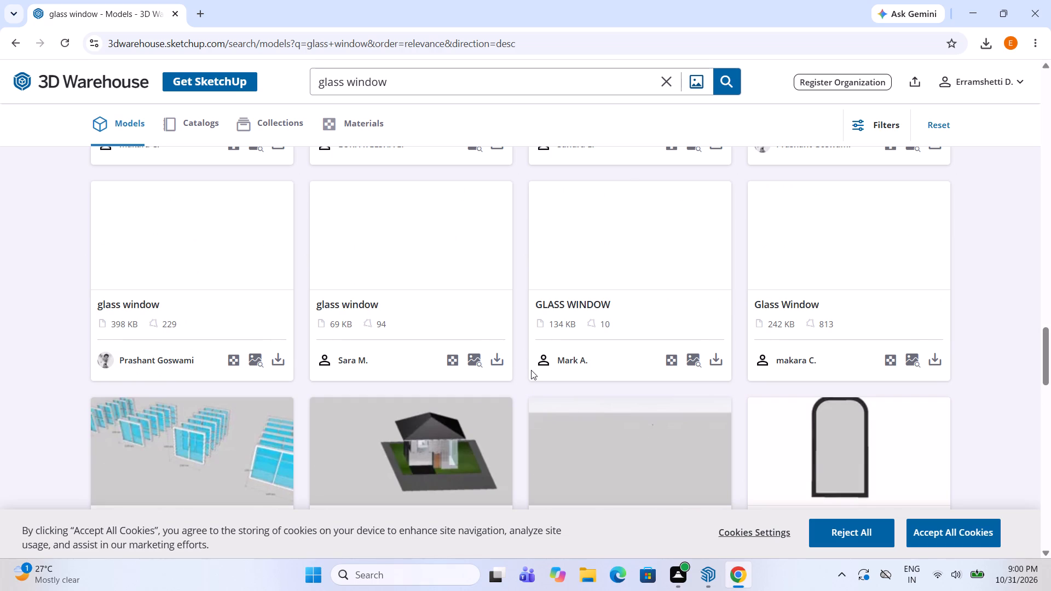
{"action": "scroll", "coordinate": [530, 370], "scroll_direction": "up", "scroll_amount": 4}
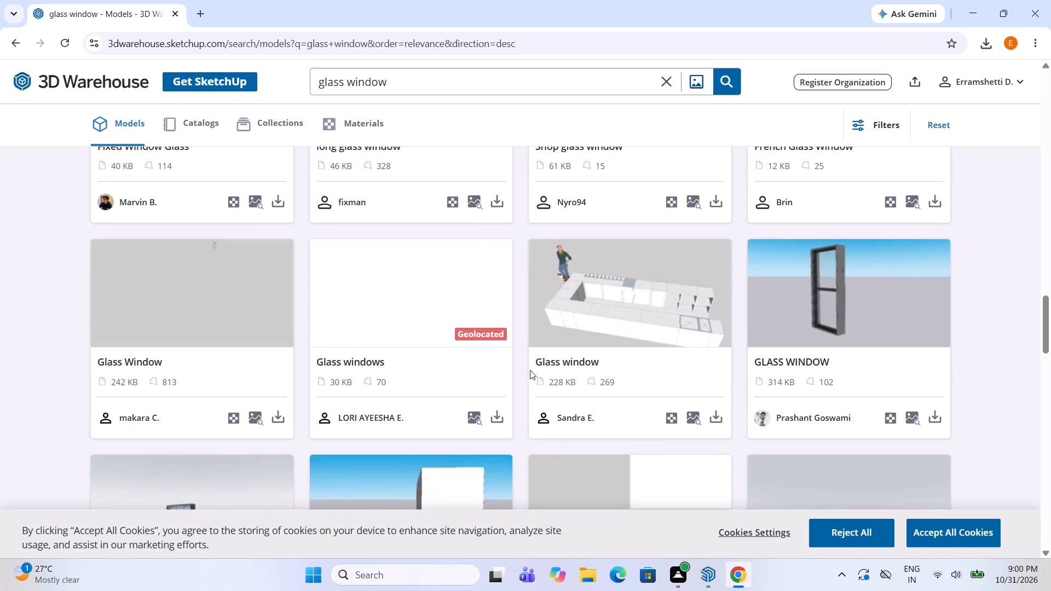
{"action": "scroll", "coordinate": [530, 370], "scroll_direction": "up", "scroll_amount": 4}
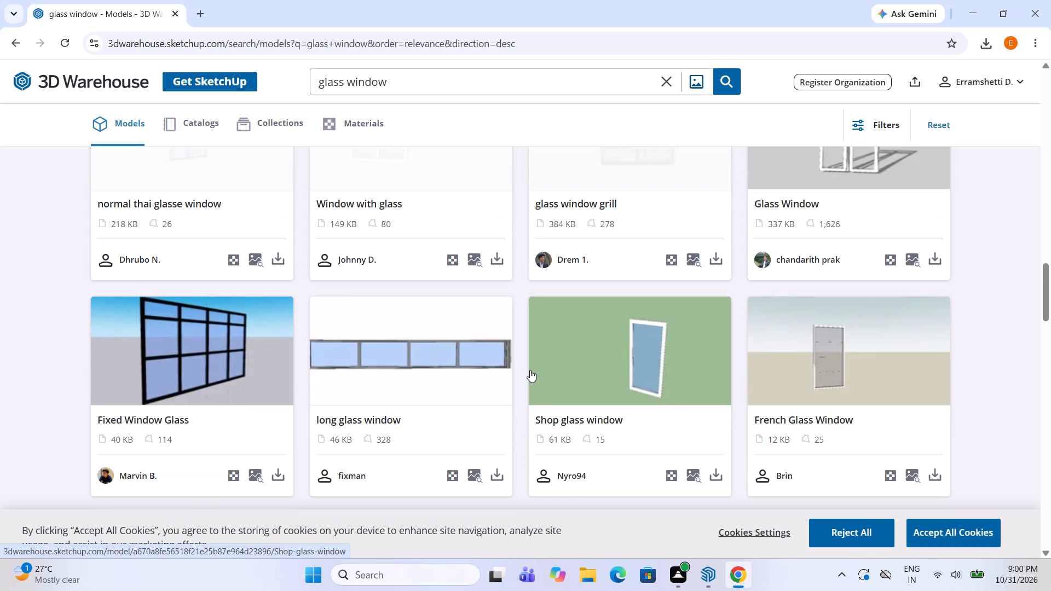
{"action": "scroll", "coordinate": [530, 370], "scroll_direction": "up", "scroll_amount": 5}
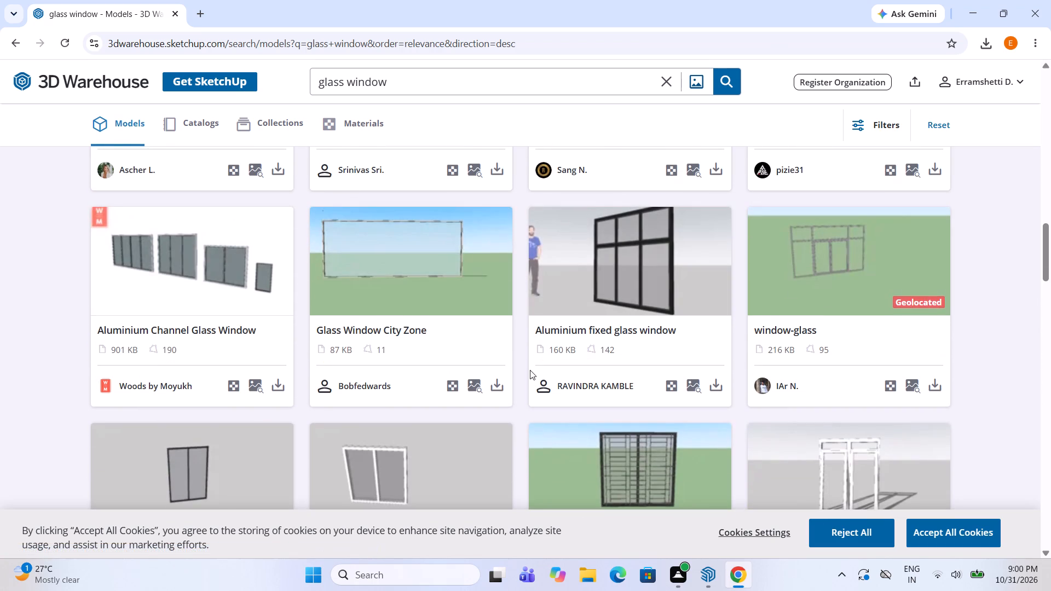
{"action": "scroll", "coordinate": [530, 370], "scroll_direction": "up", "scroll_amount": 6}
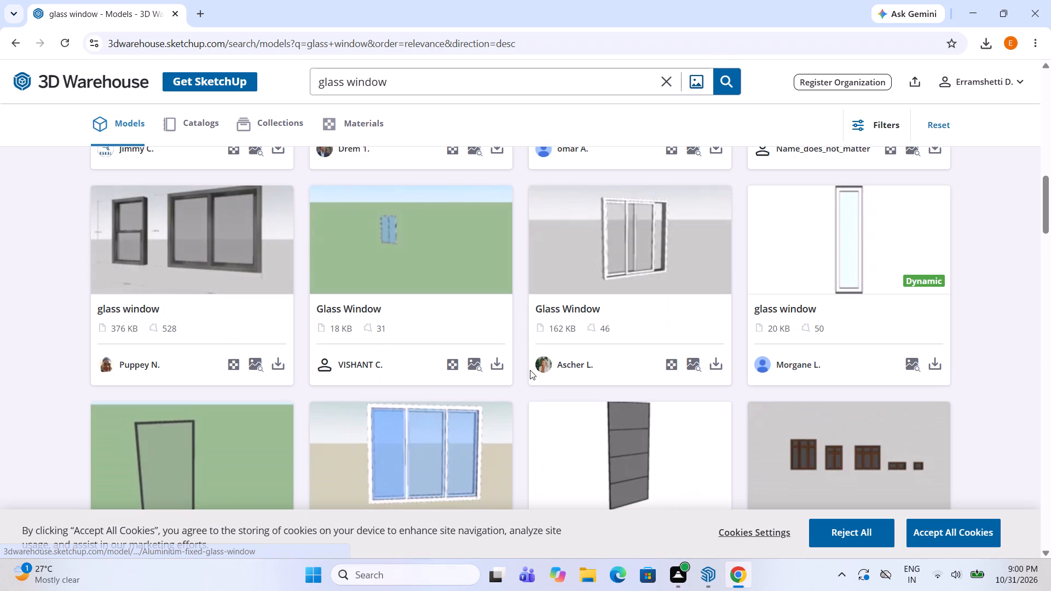
{"action": "scroll", "coordinate": [530, 370], "scroll_direction": "up", "scroll_amount": 9}
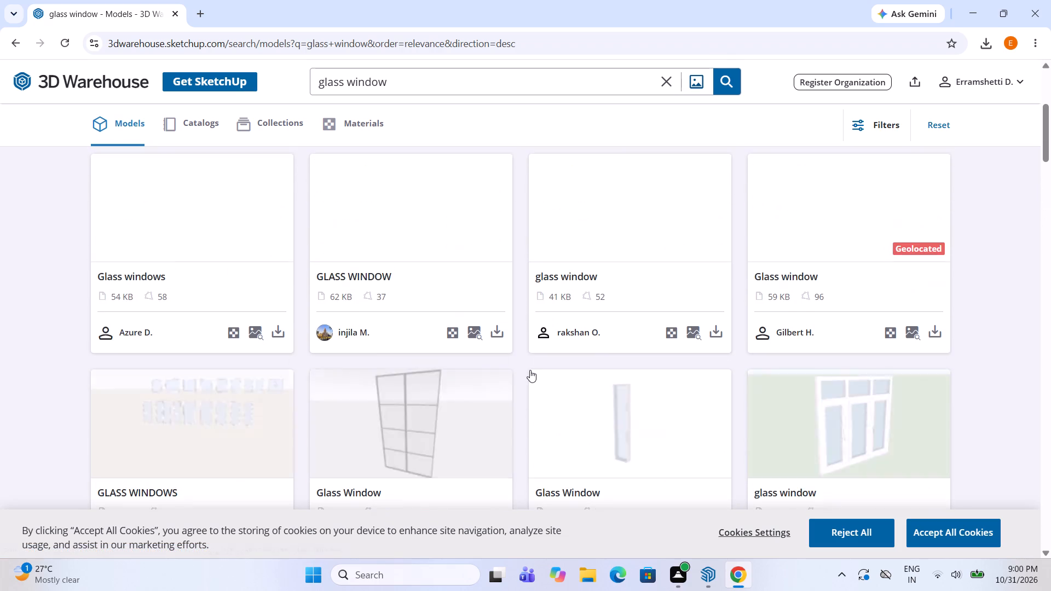
{"action": "scroll", "coordinate": [530, 370], "scroll_direction": "up", "scroll_amount": 5}
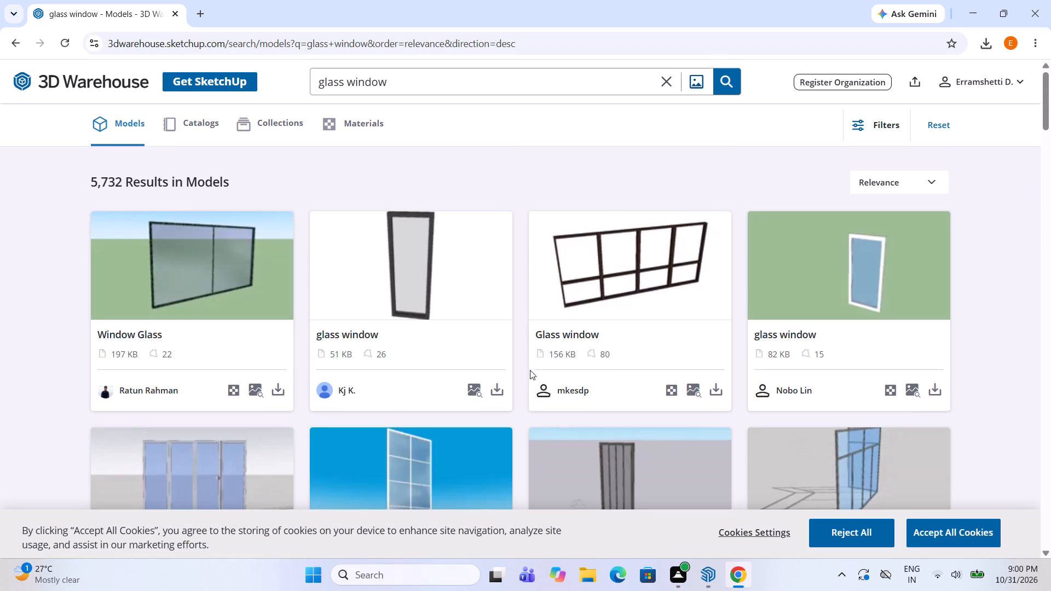
Download the Simple Glass Window model from the results as a SketchUp file.
{"action": "scroll", "coordinate": [530, 370], "scroll_direction": "down", "scroll_amount": 5}
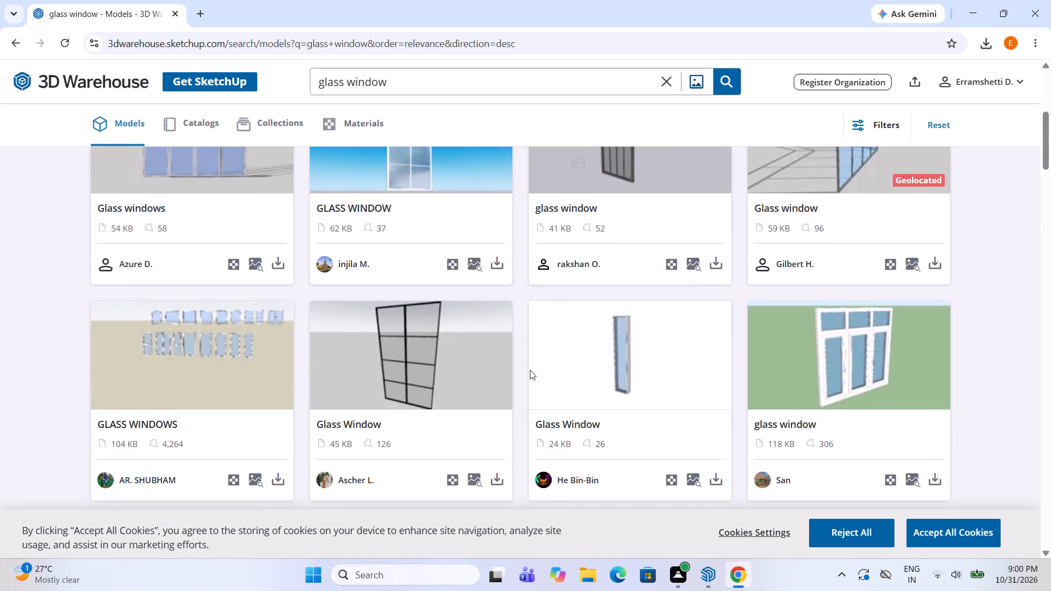
{"action": "scroll", "coordinate": [530, 370], "scroll_direction": "down", "scroll_amount": 5}
{"action": "scroll", "coordinate": [406, 354], "scroll_direction": "down", "scroll_amount": 4}
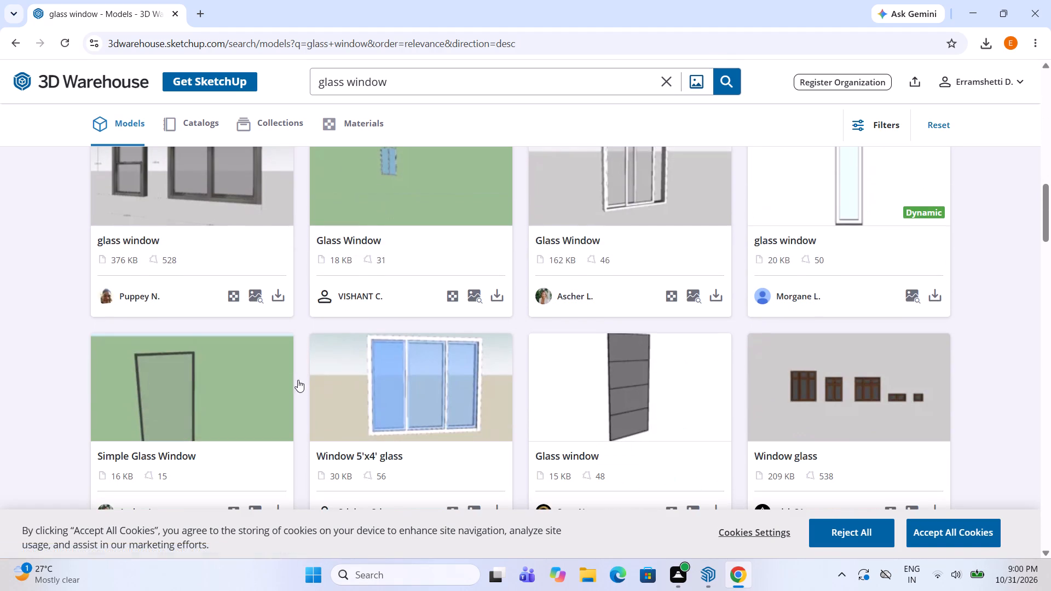
{"action": "scroll", "coordinate": [201, 397], "scroll_direction": "down", "scroll_amount": 3}
{"action": "left_click", "coordinate": [274, 299]}
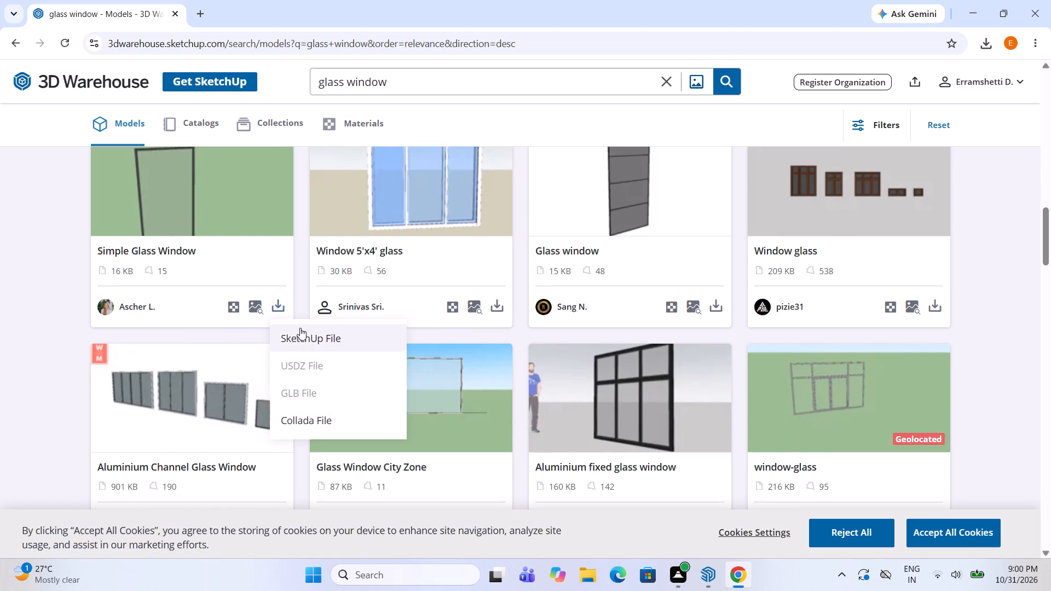
{"action": "left_click", "coordinate": [304, 334]}
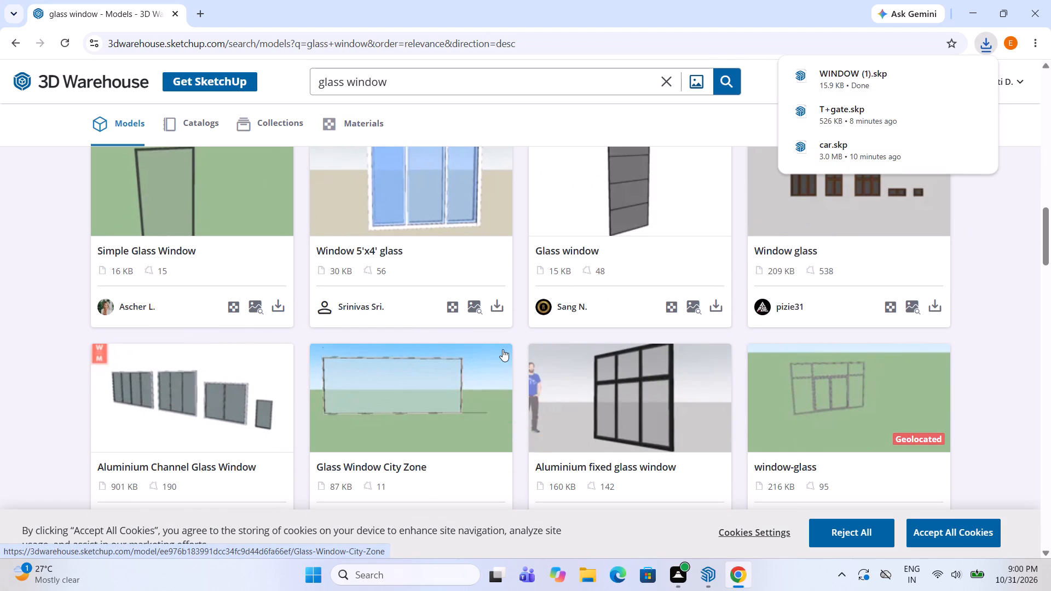
Search 3D Warehouse for "railing" and browse the first rows of models for a suitable one.
{"action": "scroll", "coordinate": [523, 205], "scroll_direction": "up", "scroll_amount": 3}
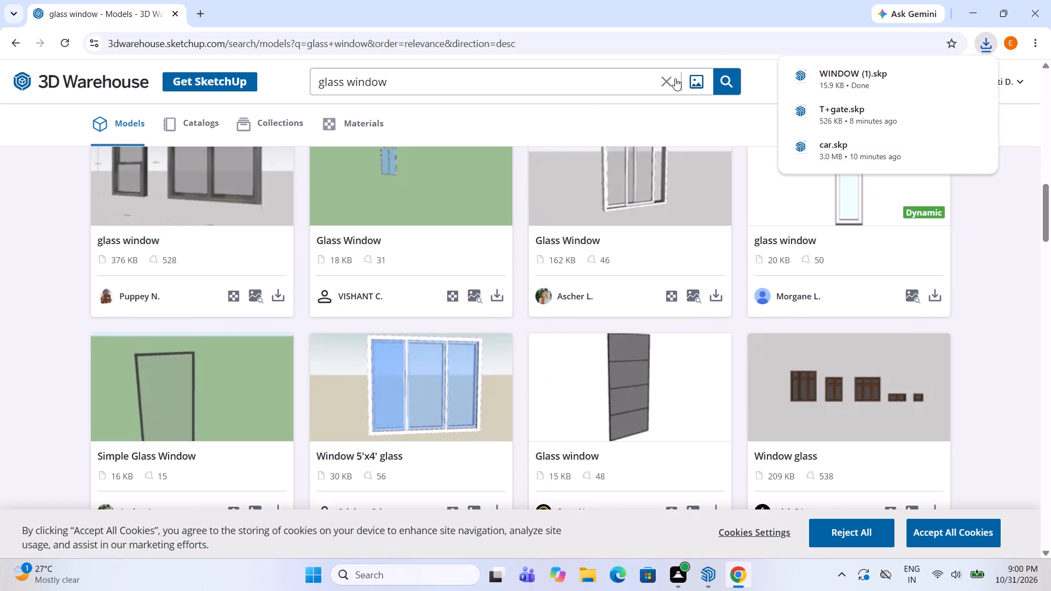
{"action": "left_click", "coordinate": [675, 78]}
{"action": "type", "text": "railin"}
{"action": "key", "text": "g"}
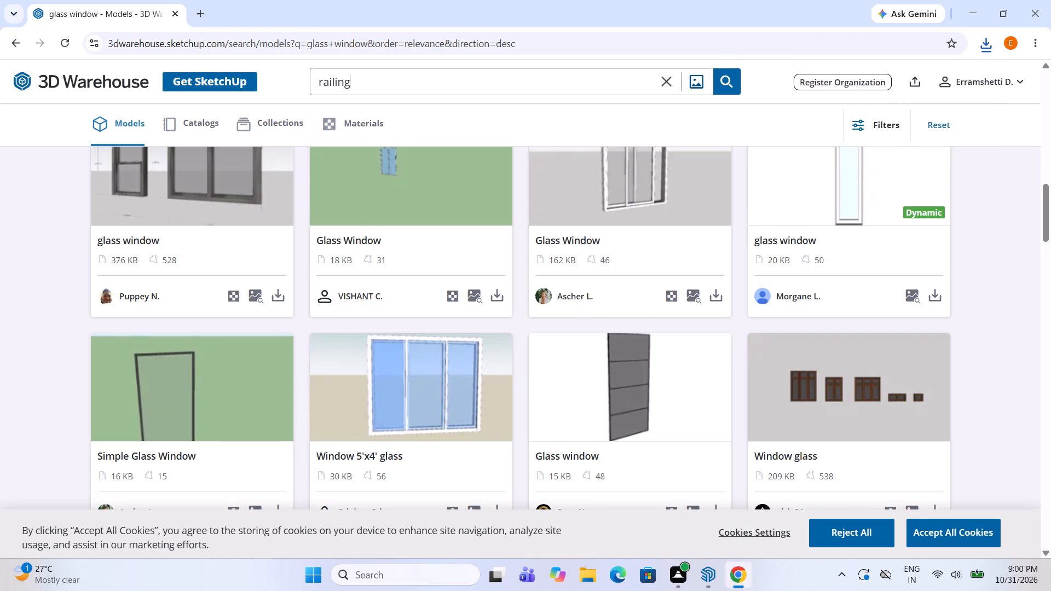
{"action": "key", "text": "Return"}
{"action": "scroll", "coordinate": [483, 238], "scroll_direction": "up", "scroll_amount": 5}
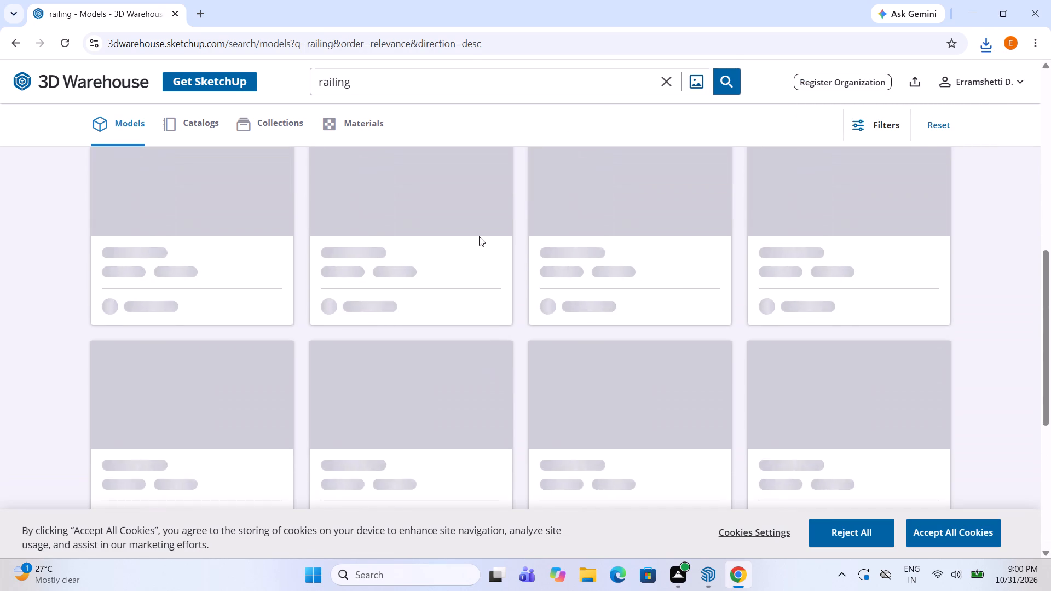
{"action": "scroll", "coordinate": [513, 307], "scroll_direction": "up", "scroll_amount": 3}
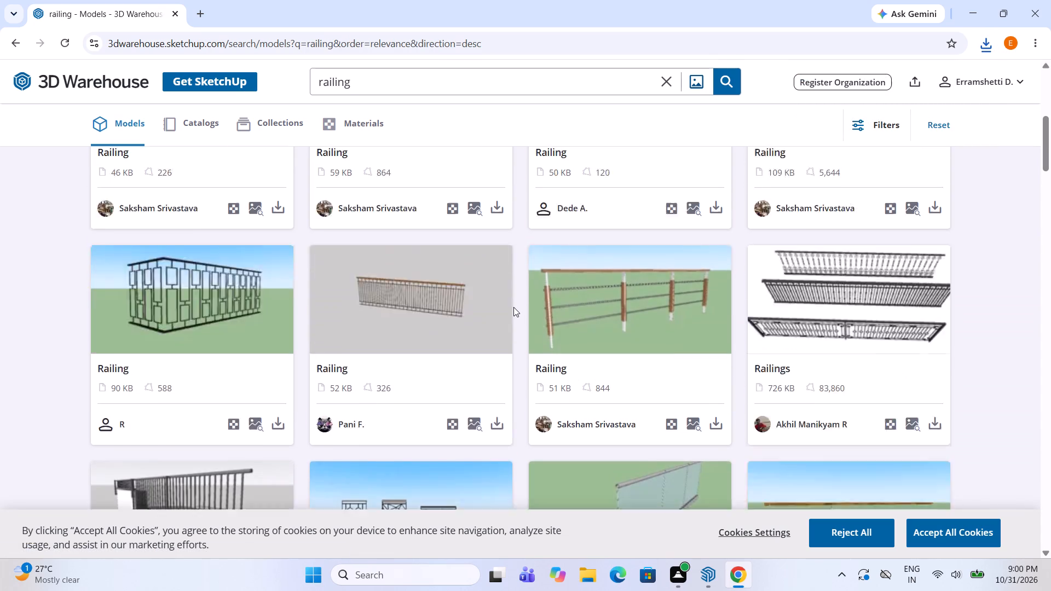
{"action": "scroll", "coordinate": [513, 307], "scroll_direction": "up", "scroll_amount": 7}
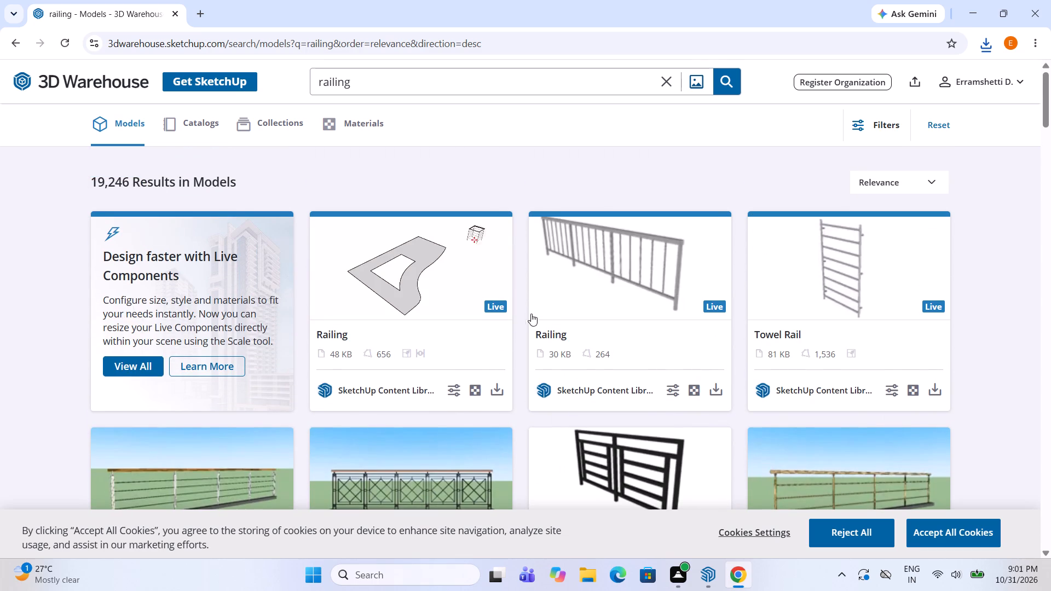
{"action": "scroll", "coordinate": [540, 312], "scroll_direction": "down", "scroll_amount": 3}
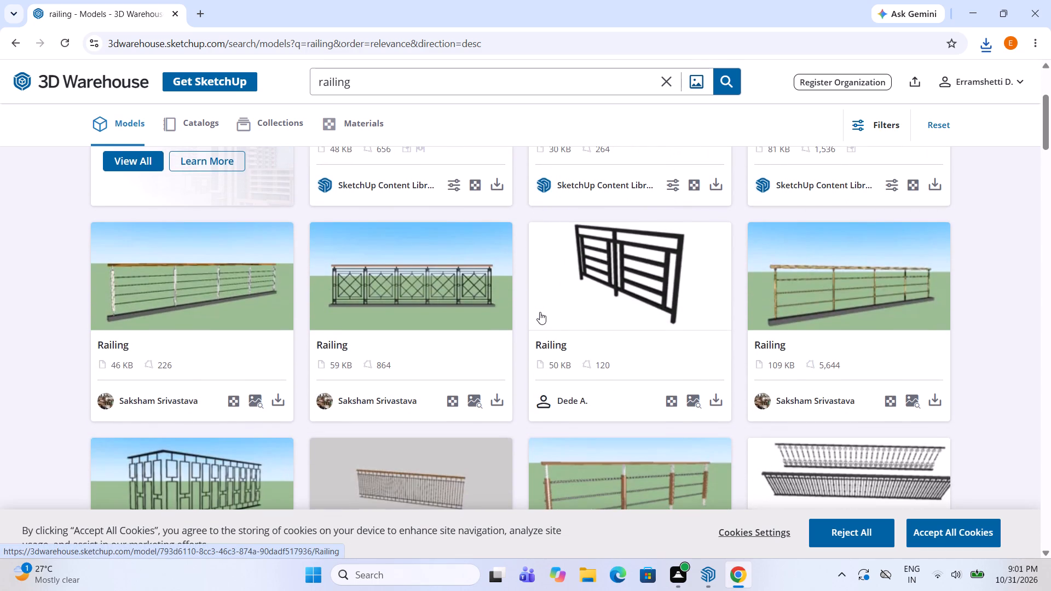
Download the 46 KB Railing model with the wooden handrail and horizontal bars as a SketchUp file, dismissing the subscription offer.
{"action": "left_click", "coordinate": [276, 399]}
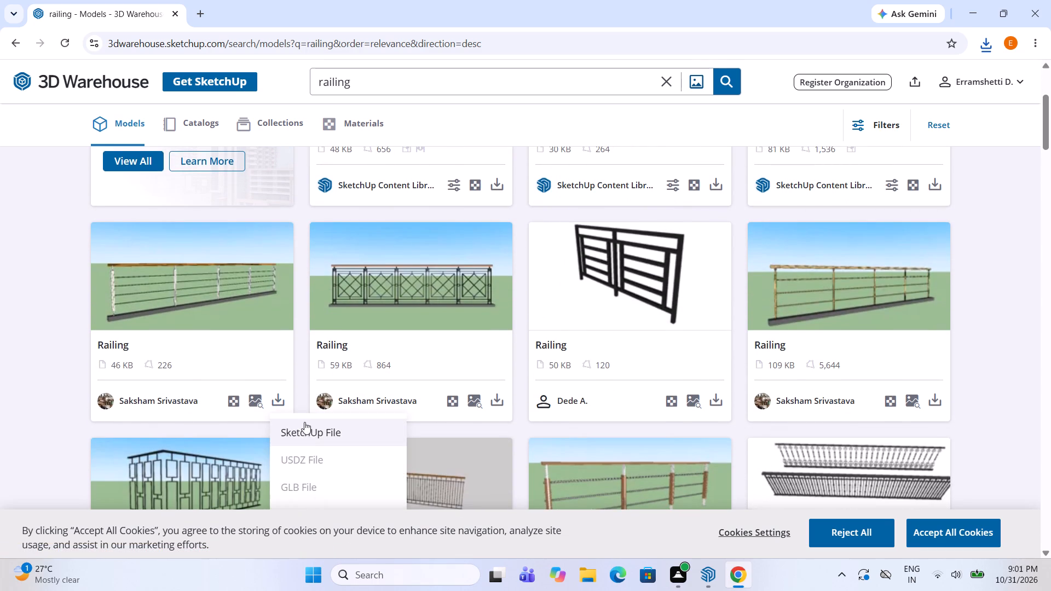
{"action": "left_click", "coordinate": [304, 423]}
{"action": "scroll", "coordinate": [522, 381], "scroll_direction": "down", "scroll_amount": 5}
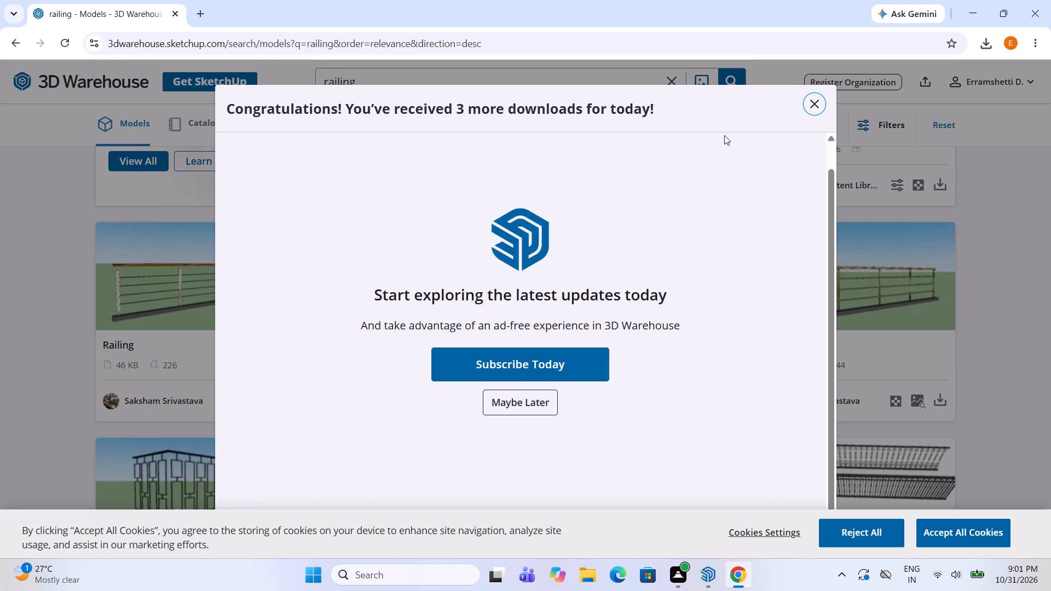
{"action": "left_click", "coordinate": [817, 105]}
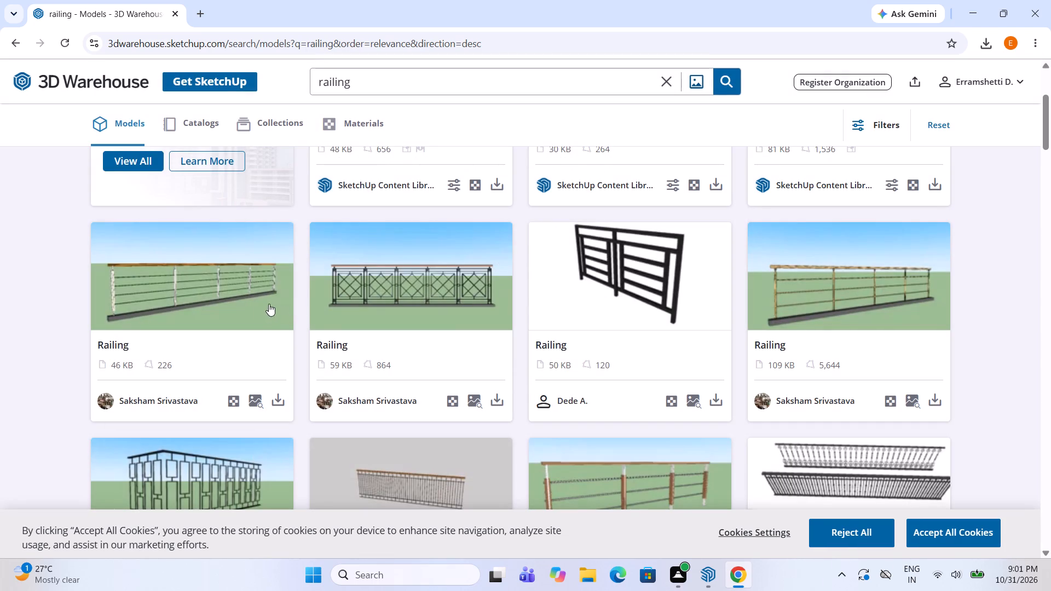
{"action": "left_click", "coordinate": [274, 397]}
{"action": "left_click", "coordinate": [303, 432]}
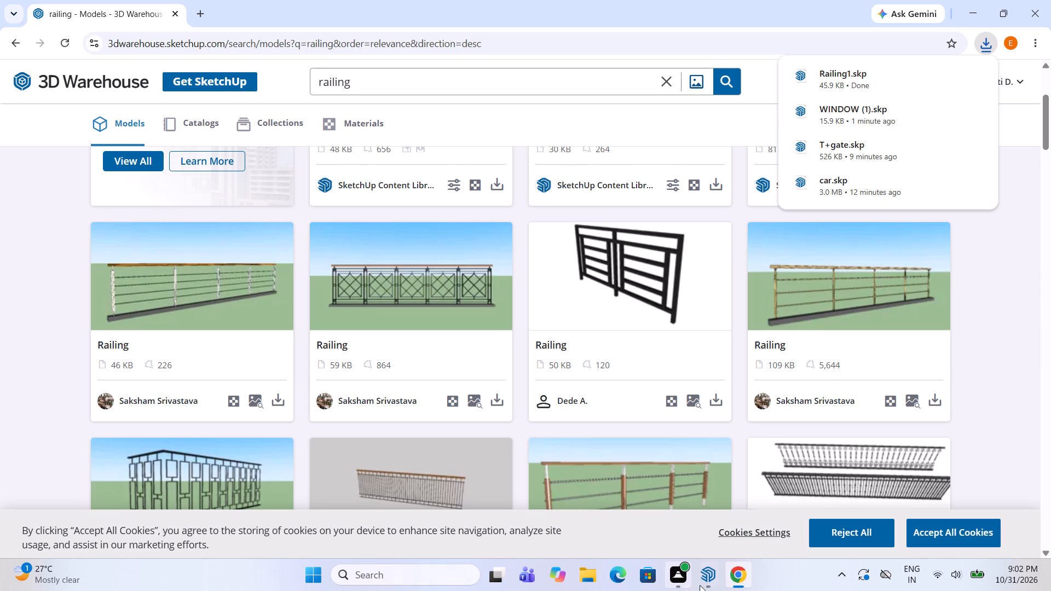
Switch to SketchUp, import Railing1 from the Downloads folder and place it in front of the separate floor without the compound wall.
{"action": "left_click", "coordinate": [702, 517]}
{"action": "scroll", "coordinate": [593, 379], "scroll_direction": "down", "scroll_amount": 3}
{"action": "middle_click_drag", "start_coordinate": [597, 377], "coordinate": [603, 382]}
{"action": "scroll", "coordinate": [590, 376], "scroll_direction": "down", "scroll_amount": 1}
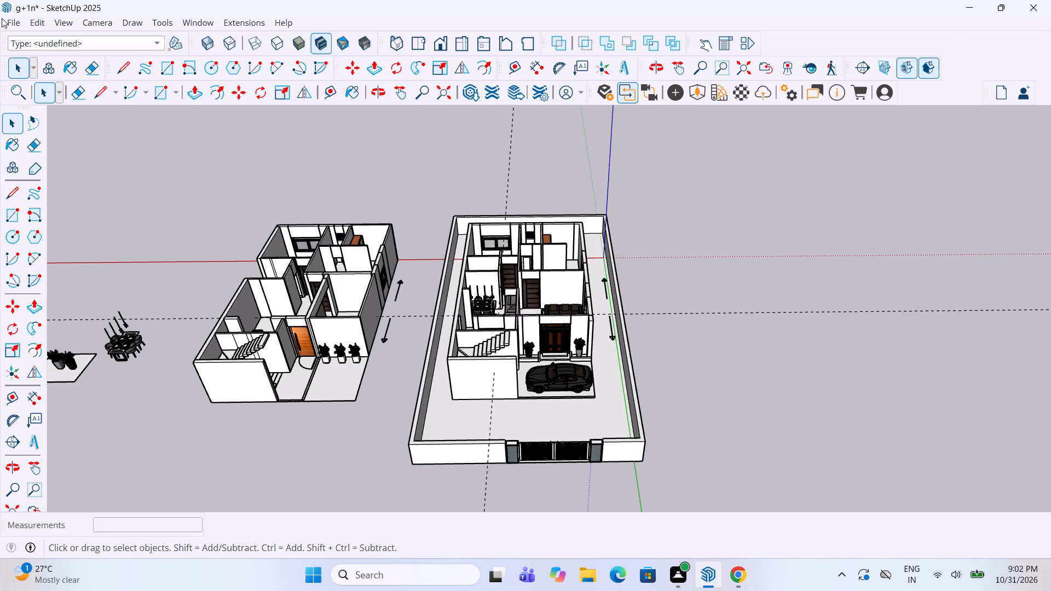
{"action": "left_click", "coordinate": [2, 18]}
{"action": "left_click", "coordinate": [13, 20]}
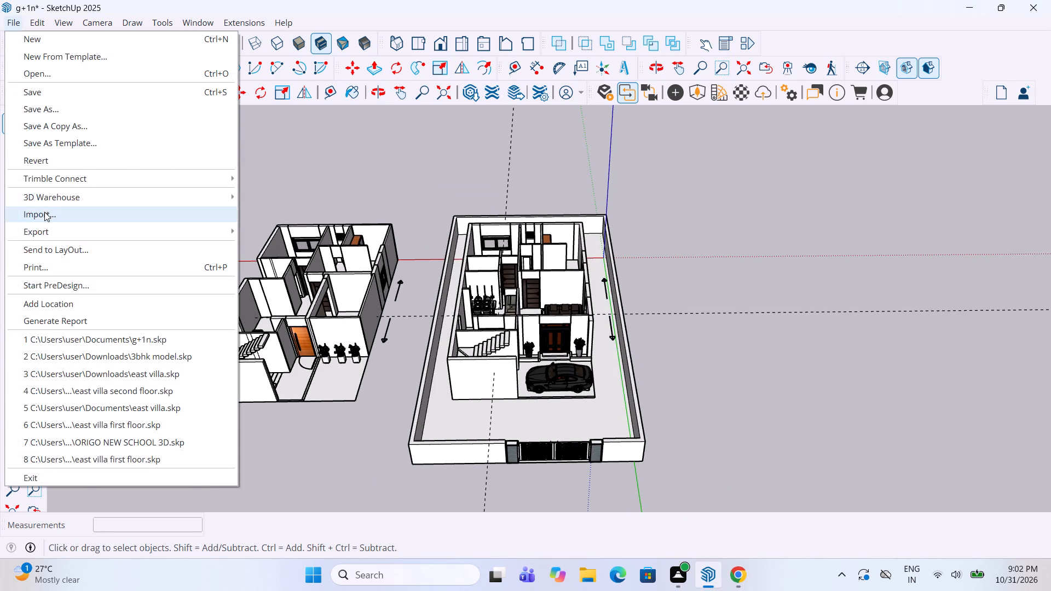
{"action": "left_click", "coordinate": [44, 212]}
{"action": "left_click", "coordinate": [190, 145]}
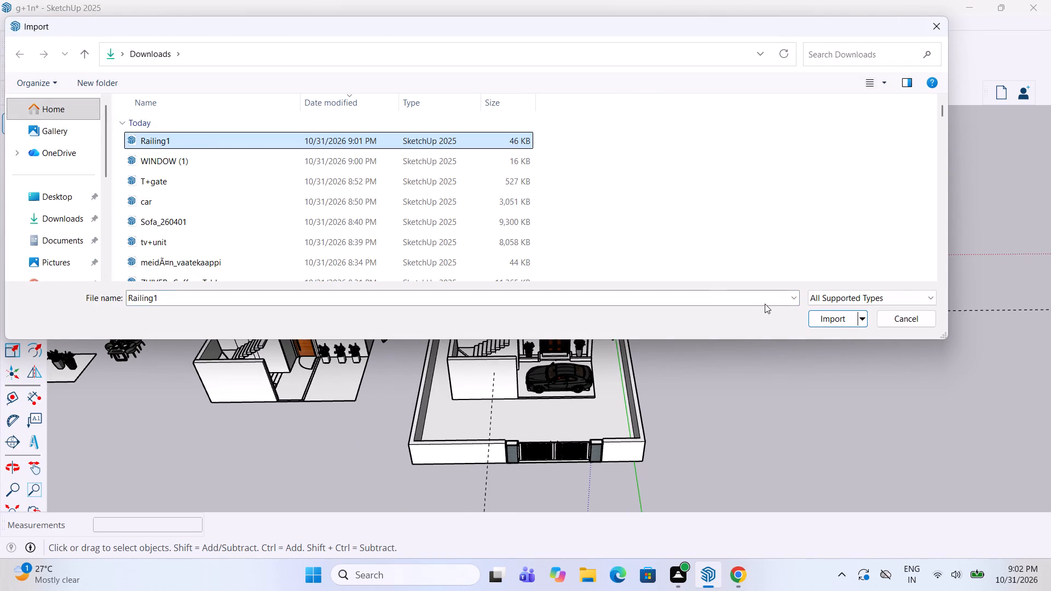
{"action": "left_click", "coordinate": [823, 320]}
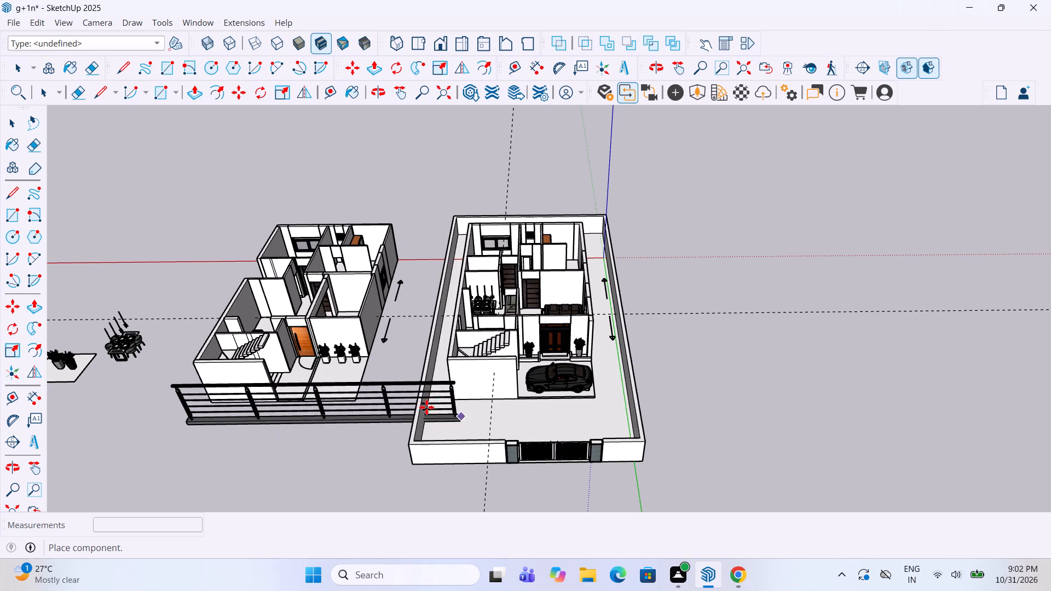
{"action": "scroll", "coordinate": [407, 396], "scroll_direction": "up", "scroll_amount": 5}
{"action": "scroll", "coordinate": [521, 352], "scroll_direction": "down", "scroll_amount": 6}
{"action": "scroll", "coordinate": [524, 351], "scroll_direction": "up", "scroll_amount": 1}
{"action": "scroll", "coordinate": [524, 351], "scroll_direction": "down", "scroll_amount": 5}
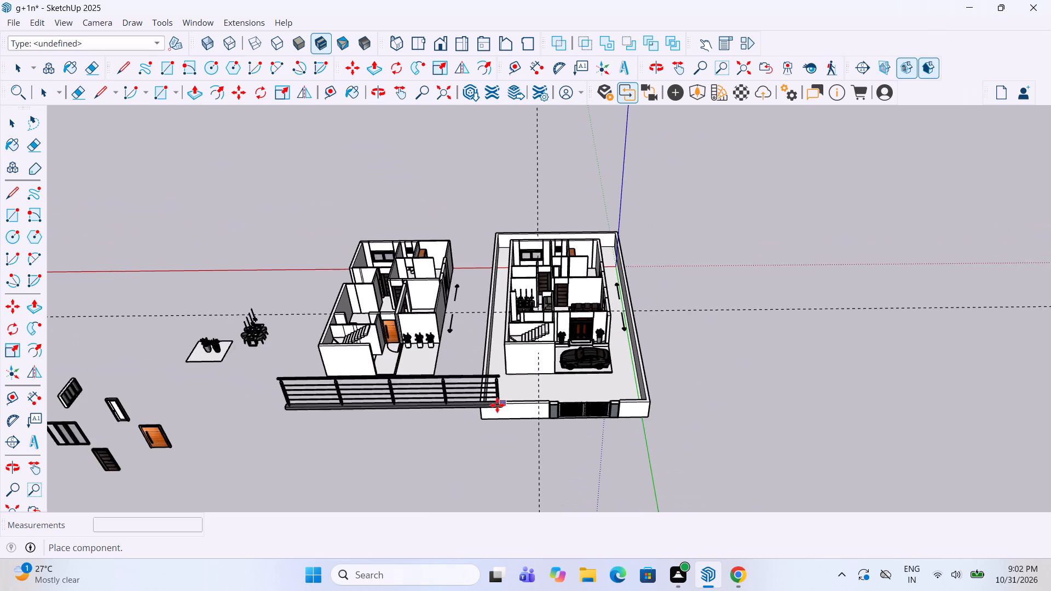
{"action": "scroll", "coordinate": [485, 416], "scroll_direction": "up", "scroll_amount": 3}
{"action": "left_click", "coordinate": [411, 396]}
Scale the railing down from its far corner to roughly the width of the floor slab in front of the three potted plants.
{"action": "scroll", "coordinate": [412, 396], "scroll_direction": "up", "scroll_amount": 2}
{"action": "key", "text": "s"}
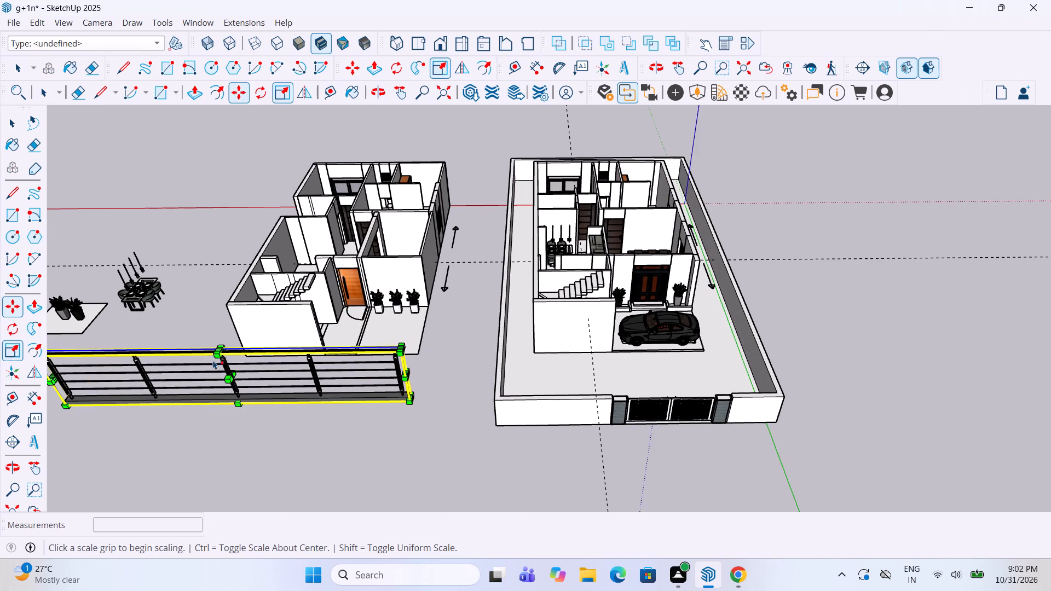
{"action": "scroll", "coordinate": [290, 355], "scroll_direction": "down", "scroll_amount": 2}
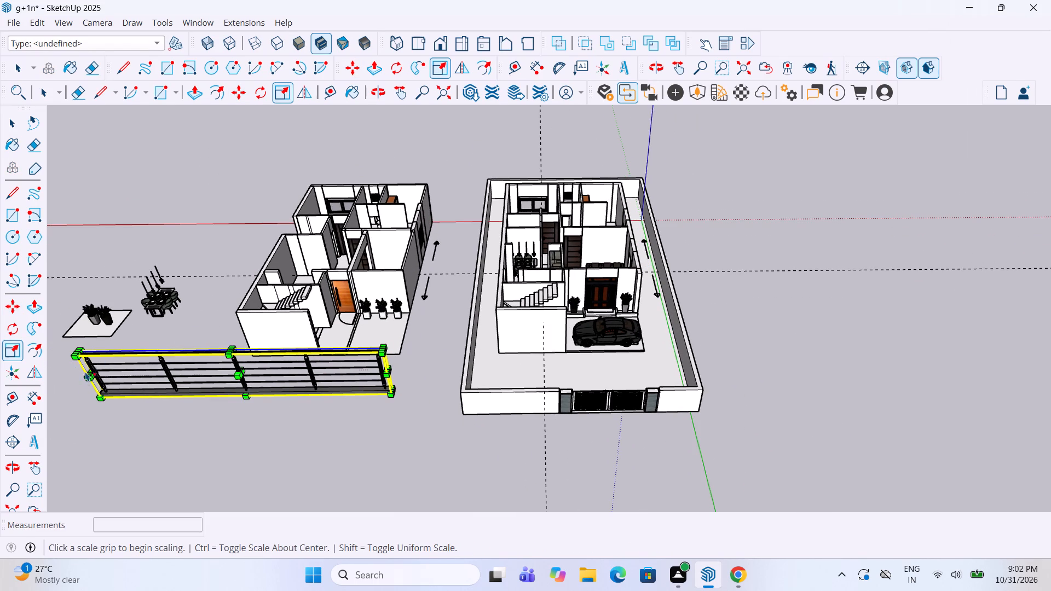
{"action": "left_click_drag", "start_coordinate": [75, 358], "coordinate": [332, 392]}
{"action": "left_click_drag", "start_coordinate": [339, 392], "coordinate": [345, 392]}
{"action": "left_click", "coordinate": [348, 392]}
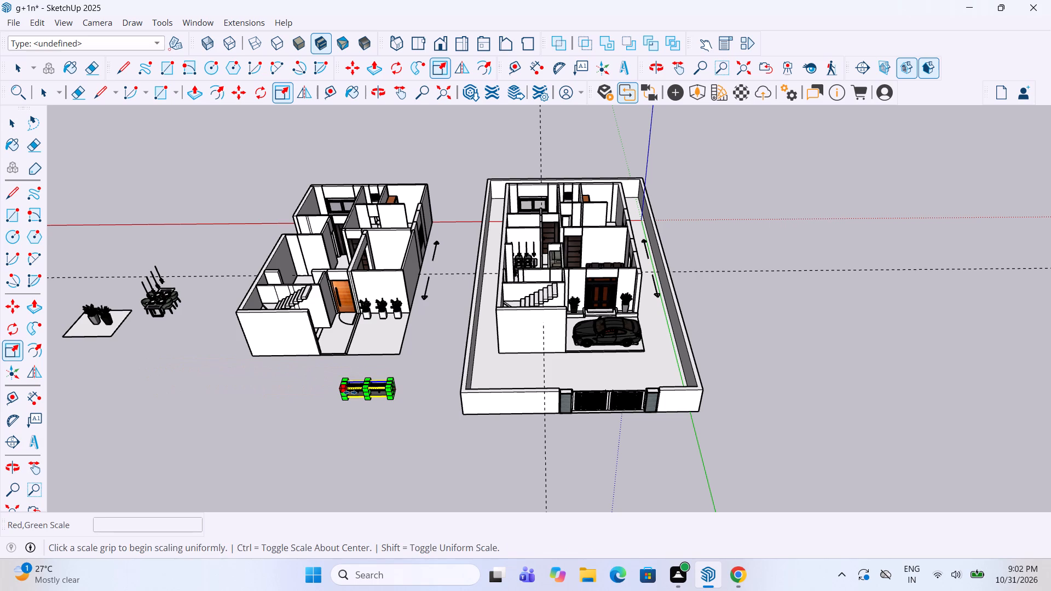
{"action": "left_click_drag", "start_coordinate": [347, 392], "coordinate": [313, 380]}
{"action": "key", "text": "ctrl+z"}
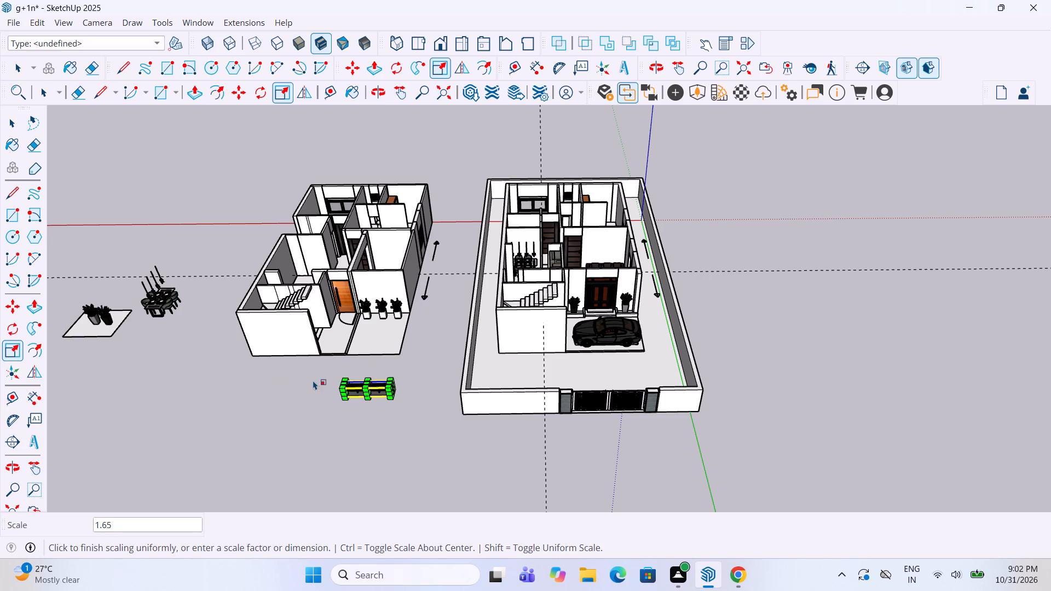
{"action": "key", "text": "ctrl+z"}
Move the railing by its bottom end corner onto the outer front corner of the slab with the three potted plants.
{"action": "scroll", "coordinate": [356, 396], "scroll_direction": "up", "scroll_amount": 7}
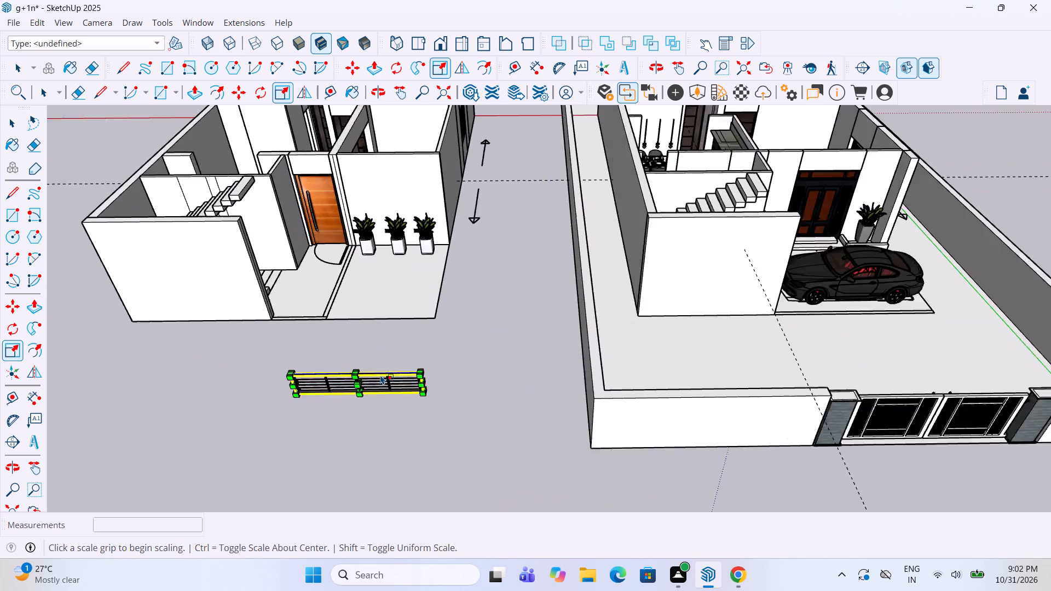
{"action": "scroll", "coordinate": [380, 375], "scroll_direction": "up", "scroll_amount": 6}
{"action": "key", "text": "m"}
{"action": "left_click", "coordinate": [440, 393]}
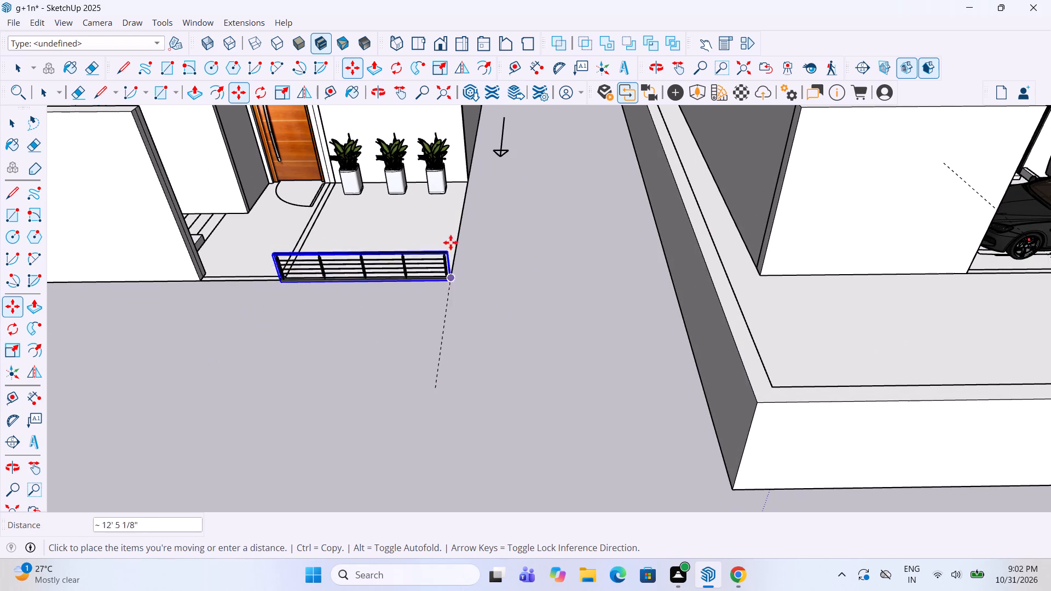
{"action": "scroll", "coordinate": [449, 237], "scroll_direction": "up", "scroll_amount": 4}
{"action": "left_click", "coordinate": [449, 299]}
{"action": "key", "text": "space"}
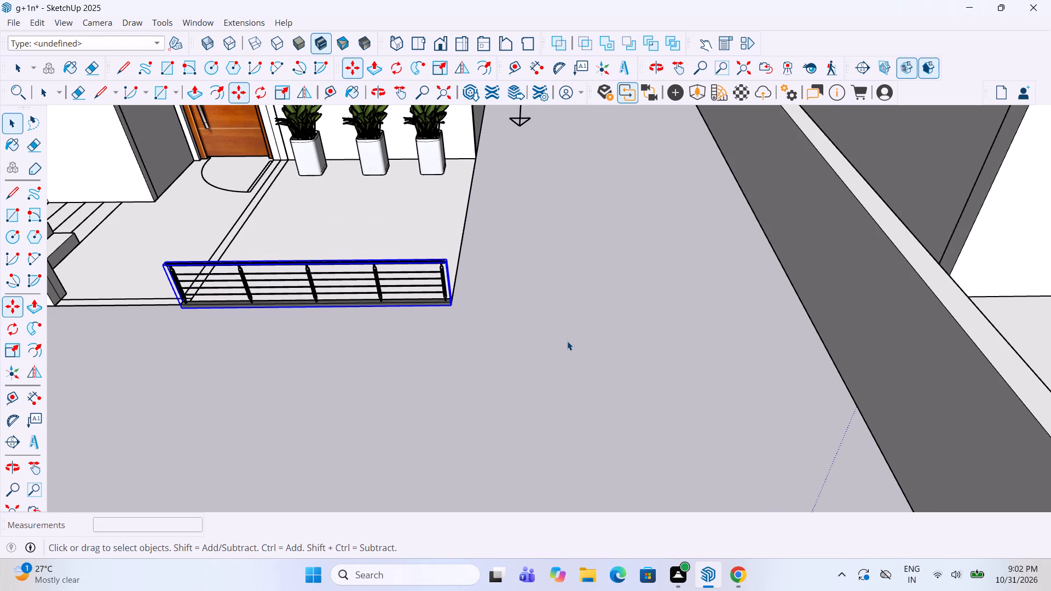
Nudge the railing by its bottom outer corner onto the front corner of the slab with the three potted plants.
{"action": "left_click", "coordinate": [567, 341]}
{"action": "scroll", "coordinate": [567, 341], "scroll_direction": "down", "scroll_amount": 5}
{"action": "scroll", "coordinate": [362, 244], "scroll_direction": "up", "scroll_amount": 5}
{"action": "left_click", "coordinate": [469, 355]}
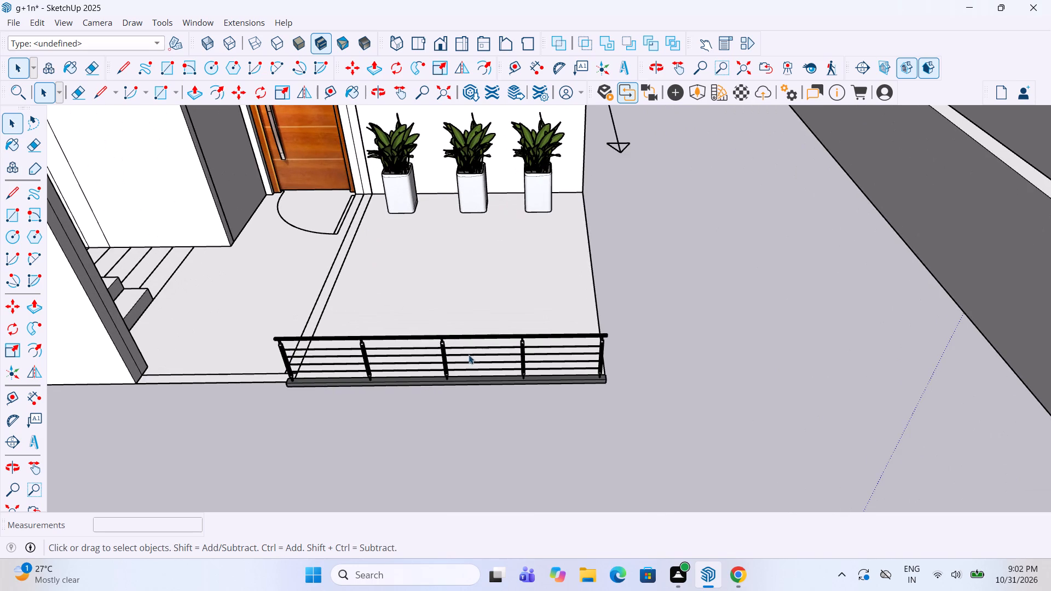
{"action": "scroll", "coordinate": [585, 398], "scroll_direction": "up", "scroll_amount": 6}
{"action": "key", "text": "m"}
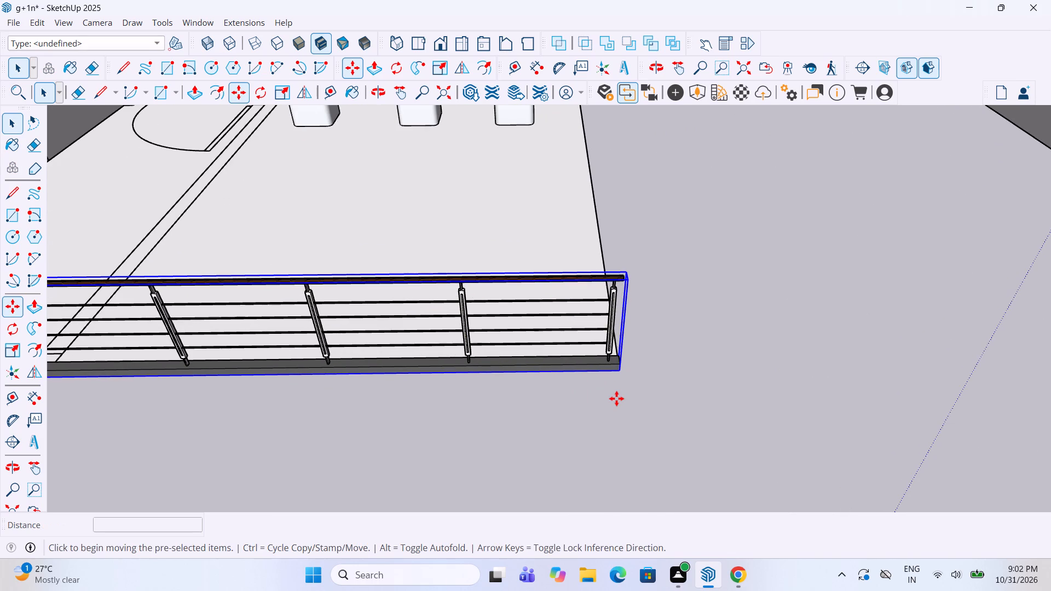
{"action": "scroll", "coordinate": [616, 398], "scroll_direction": "up", "scroll_amount": 1}
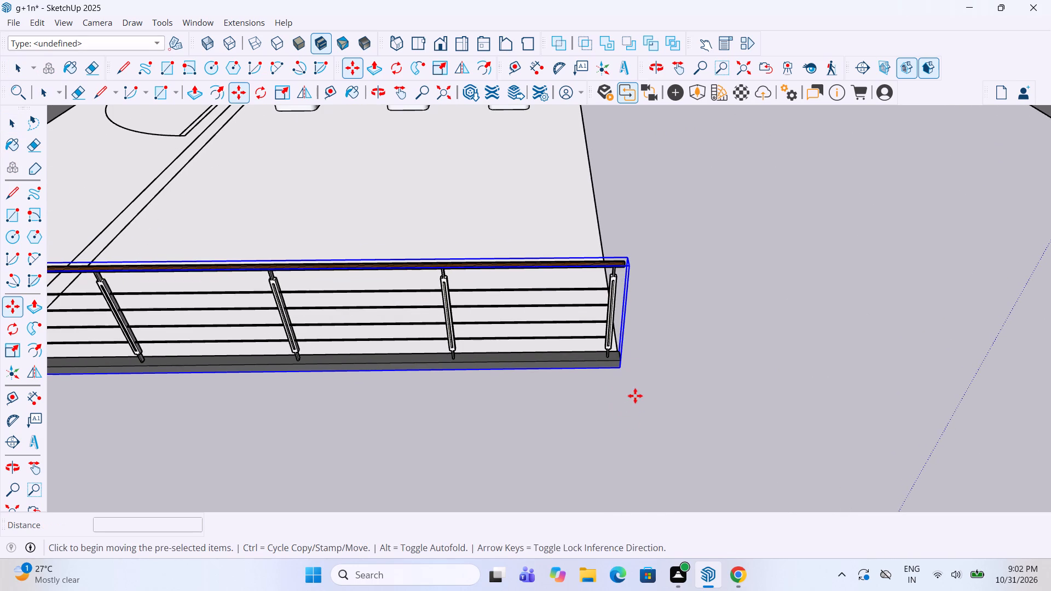
{"action": "left_click", "coordinate": [621, 376]}
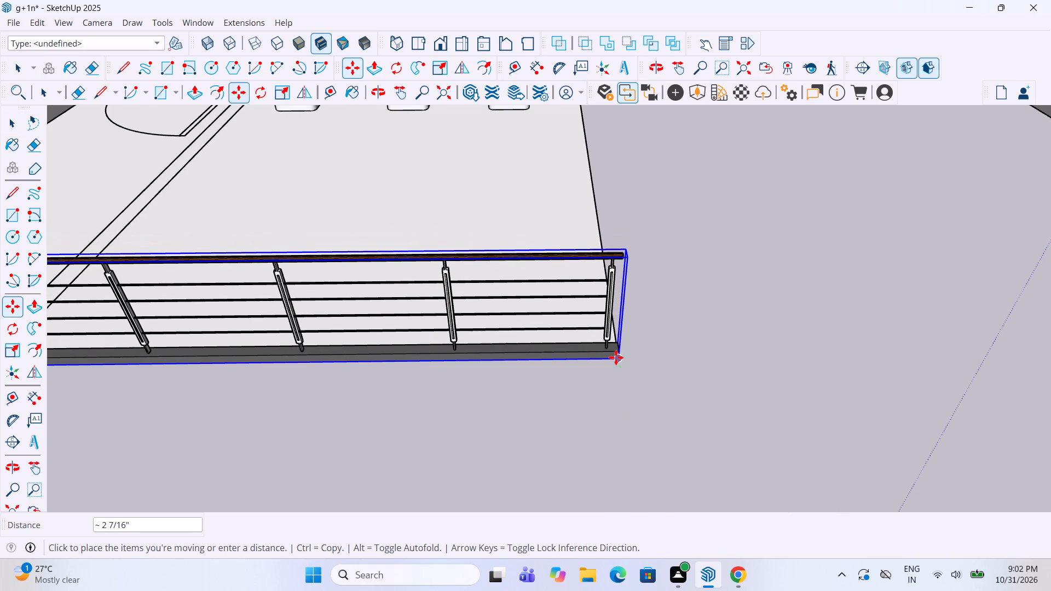
{"action": "left_click", "coordinate": [616, 357]}
{"action": "key", "text": "space"}
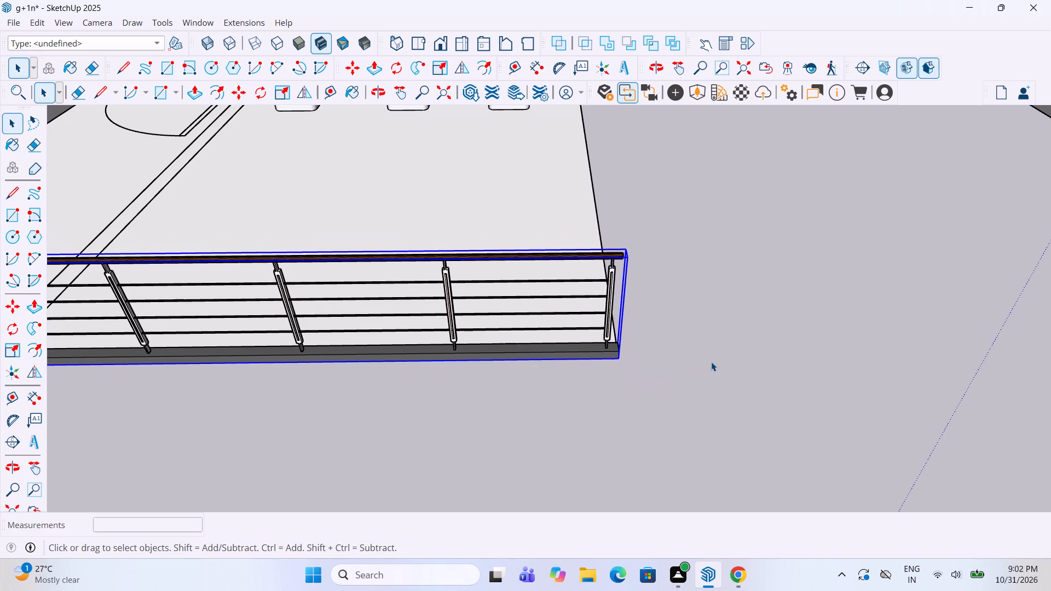
{"action": "left_click", "coordinate": [711, 362]}
{"action": "scroll", "coordinate": [711, 362], "scroll_direction": "down", "scroll_amount": 11}
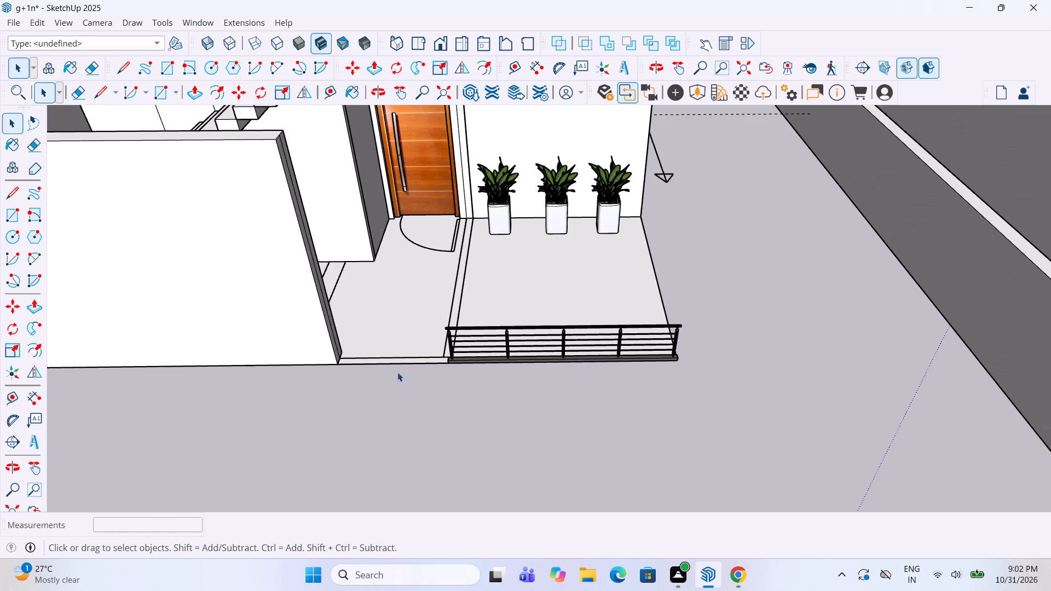
Stretch the front railing along its length by a factor of about 1.48, up to the wall beside the stairs.
{"action": "middle_click_drag", "start_coordinate": [389, 363], "coordinate": [401, 360]}
{"action": "scroll", "coordinate": [487, 355], "scroll_direction": "up", "scroll_amount": 4}
{"action": "left_click", "coordinate": [488, 361]}
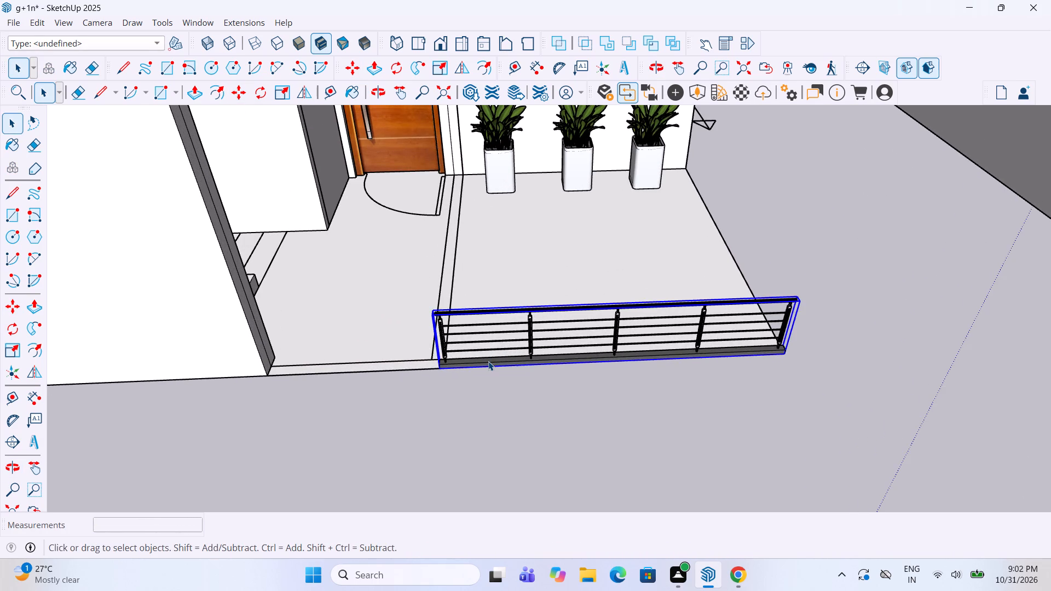
{"action": "scroll", "coordinate": [488, 361], "scroll_direction": "up", "scroll_amount": 2}
{"action": "key", "text": "s"}
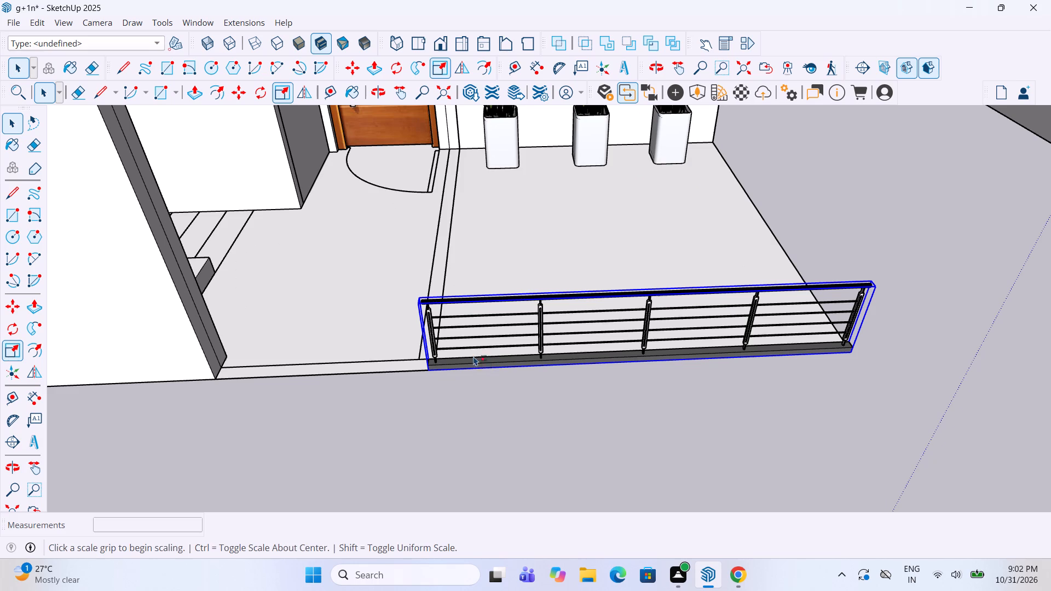
{"action": "left_click_drag", "start_coordinate": [425, 330], "coordinate": [417, 331]}
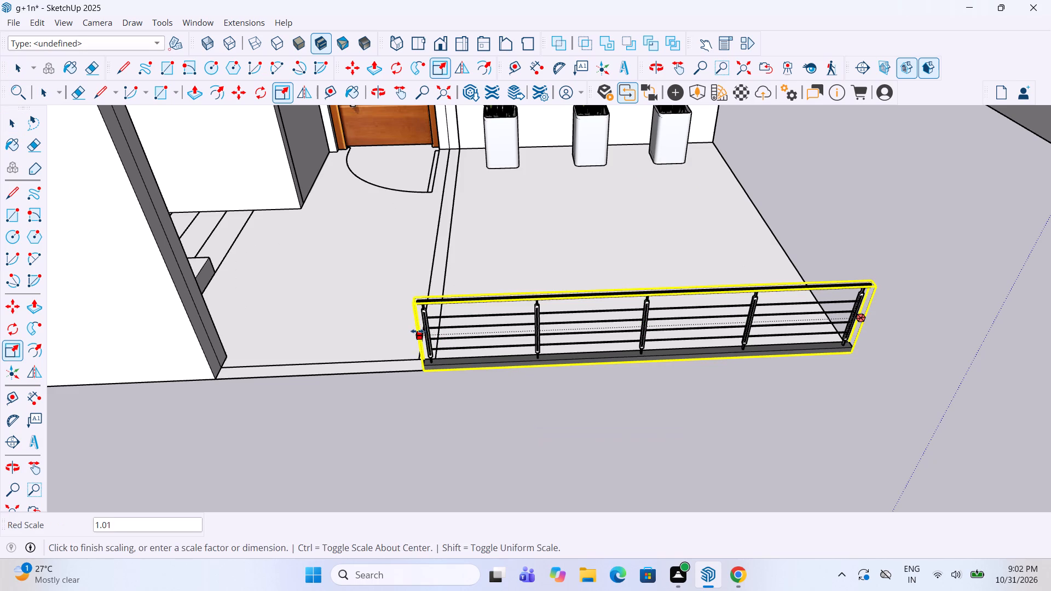
{"action": "left_click_drag", "start_coordinate": [417, 331], "coordinate": [192, 335]}
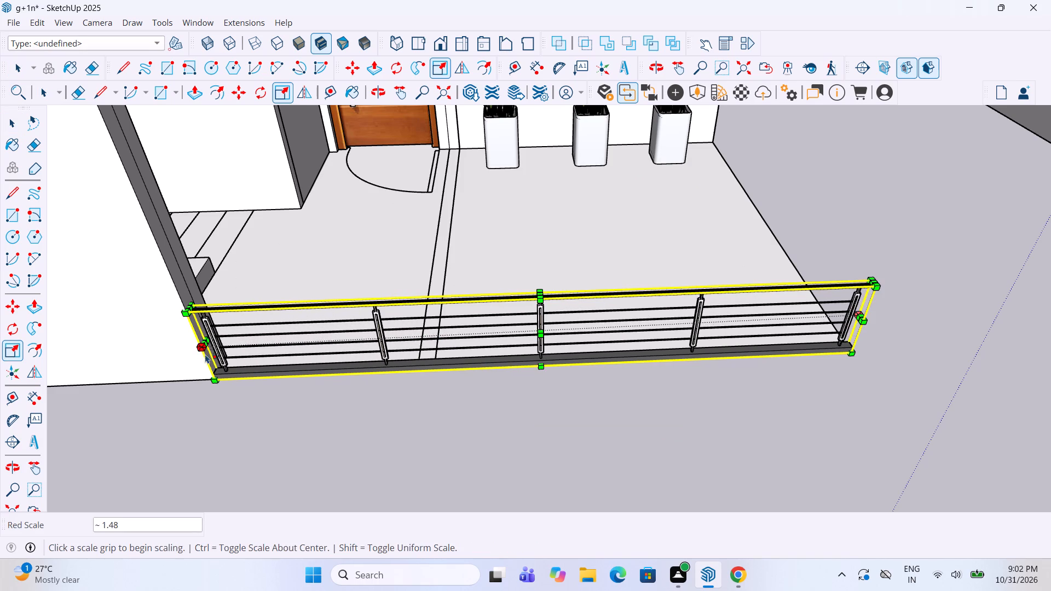
{"action": "scroll", "coordinate": [212, 369], "scroll_direction": "down", "scroll_amount": 4}
{"action": "key", "text": "space"}
{"action": "left_click", "coordinate": [442, 405]}
{"action": "scroll", "coordinate": [442, 405], "scroll_direction": "down", "scroll_amount": 4}
Copy the front railing about 12 feet outward, onto the open ground in front of the slab.
{"action": "middle_click_drag", "start_coordinate": [703, 146], "coordinate": [474, 182]}
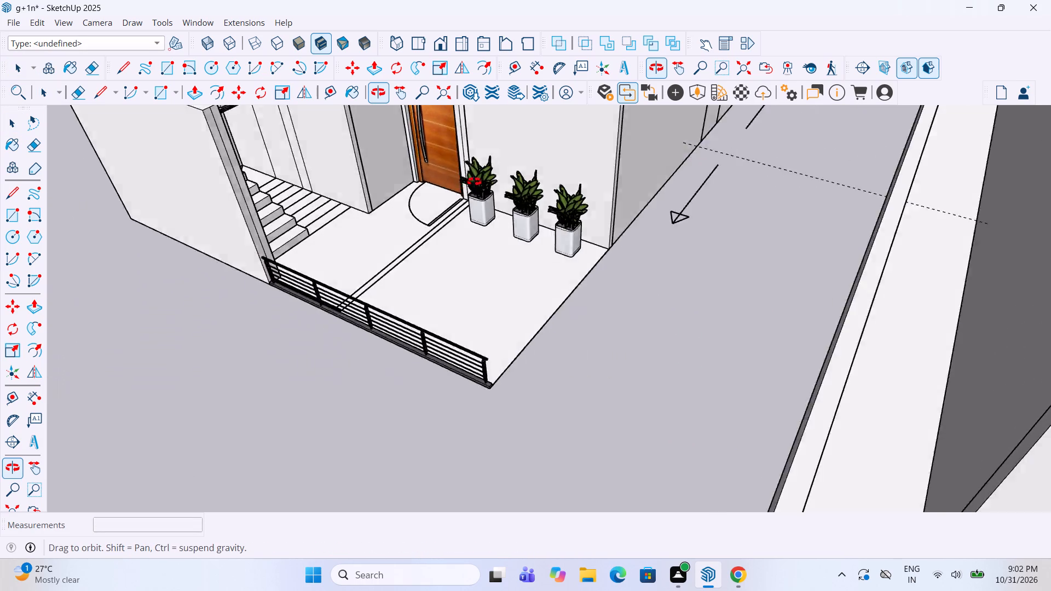
{"action": "middle_click_drag", "start_coordinate": [474, 182], "coordinate": [420, 226]}
{"action": "left_click", "coordinate": [380, 298]}
{"action": "key", "text": "m"}
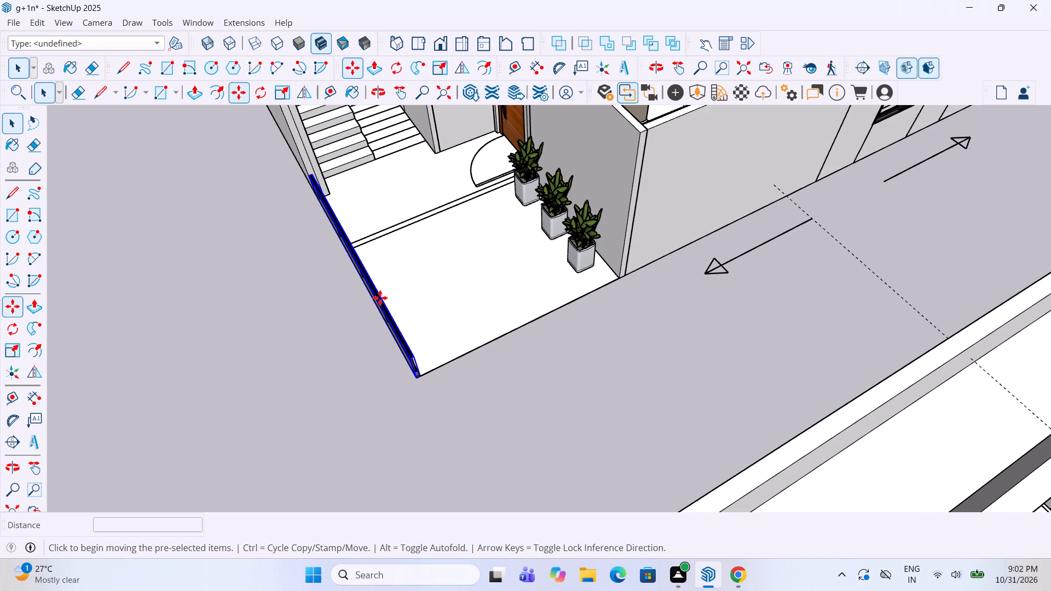
{"action": "left_click", "coordinate": [382, 312]}
{"action": "left_click", "coordinate": [145, 308]}
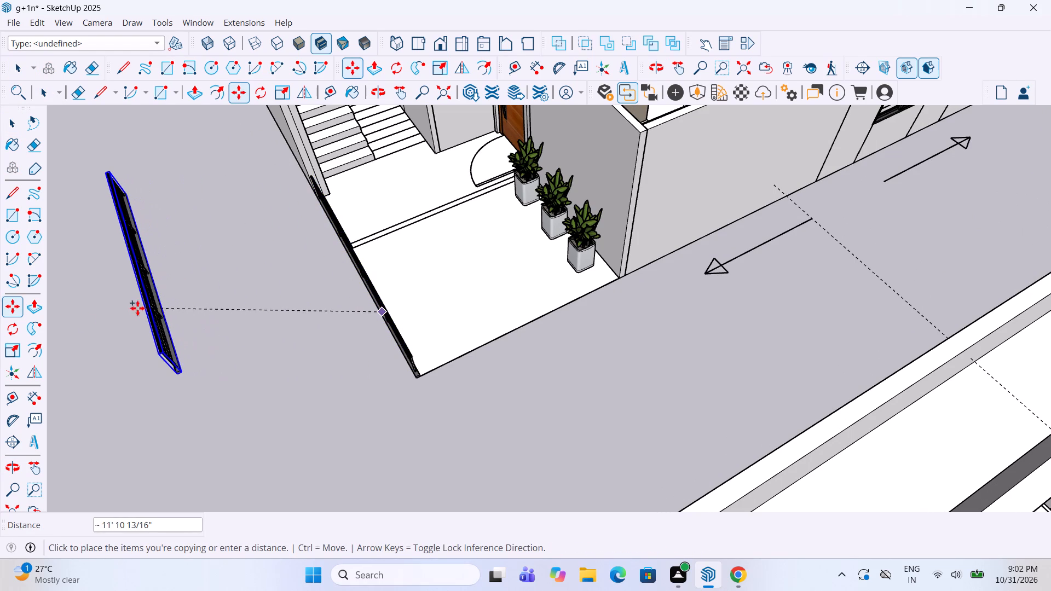
Rotate the copied railing about a quarter turn so it runs parallel to the slab's open side edge.
{"action": "left_click", "coordinate": [9, 325]}
{"action": "left_click", "coordinate": [176, 420]}
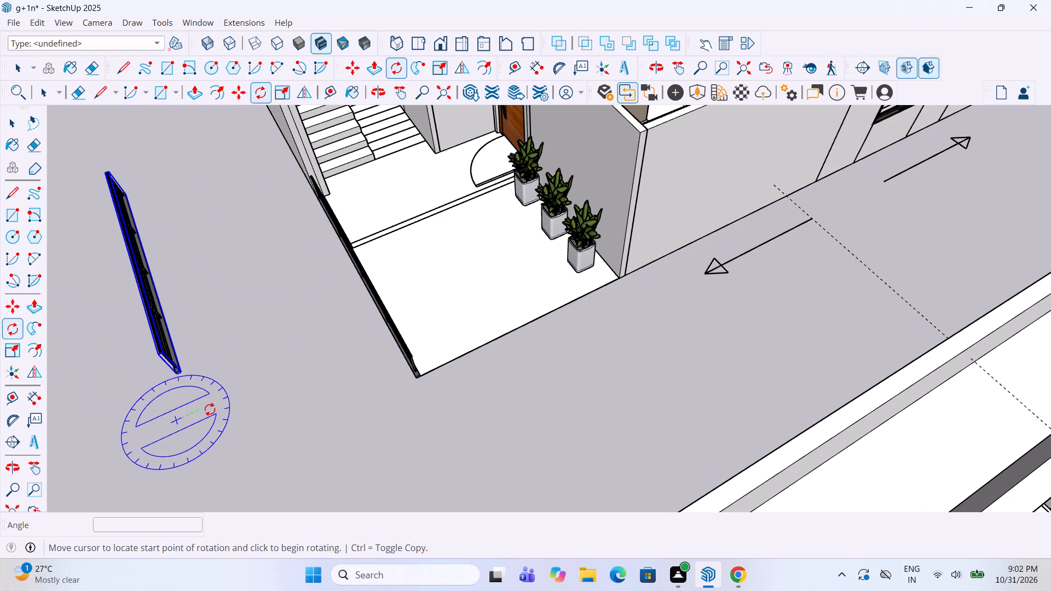
{"action": "left_click", "coordinate": [211, 409]}
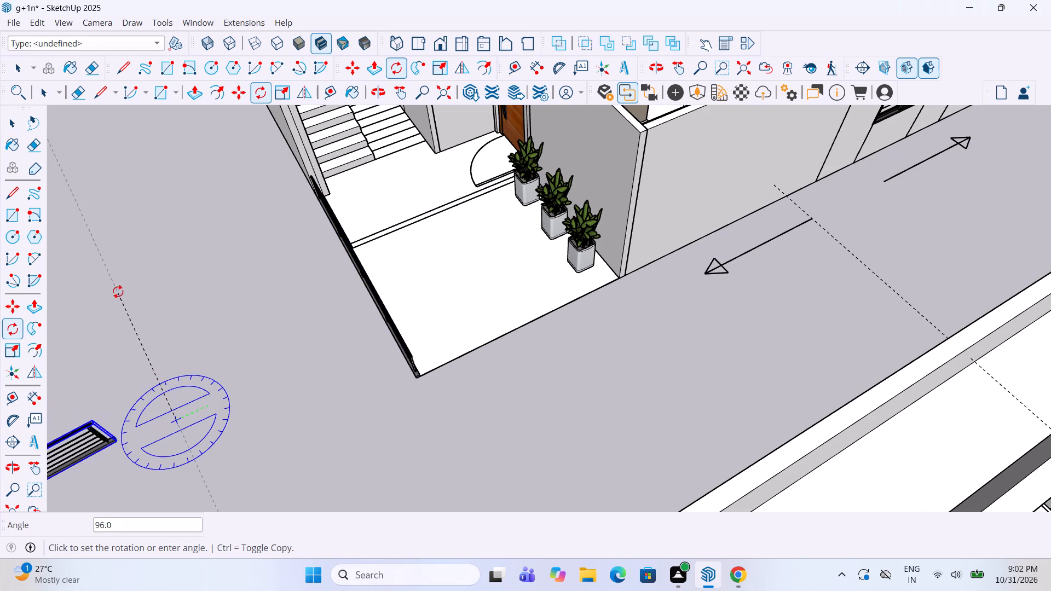
{"action": "left_click", "coordinate": [130, 281]}
Move the rotated railing by its bottom end corner to the slab's side edge, against the wall corner behind the potted plants.
{"action": "key", "text": "m"}
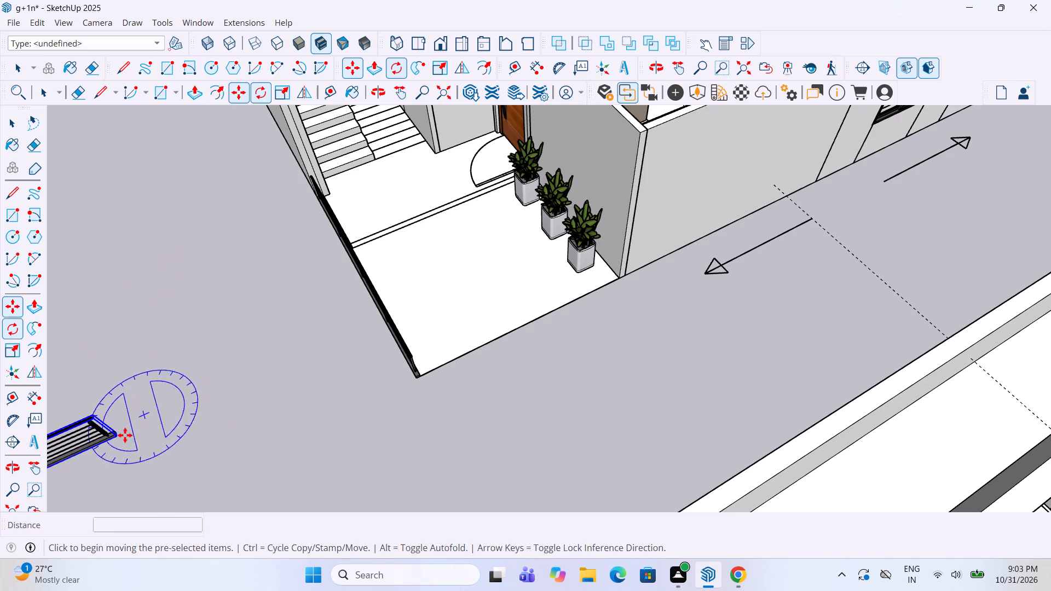
{"action": "scroll", "coordinate": [116, 448], "scroll_direction": "up", "scroll_amount": 5}
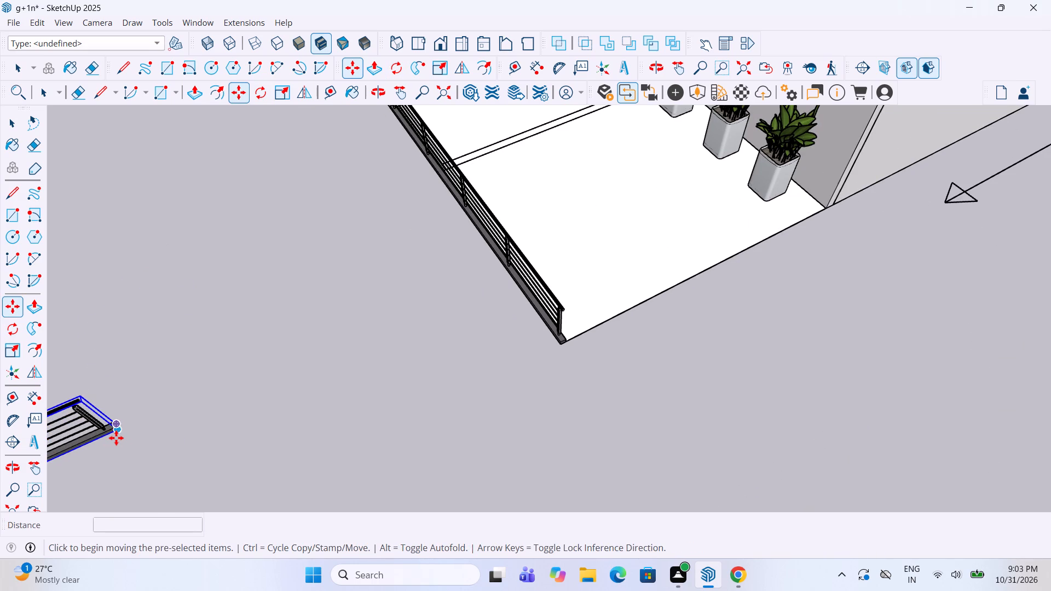
{"action": "left_click", "coordinate": [116, 438]}
{"action": "scroll", "coordinate": [293, 408], "scroll_direction": "down", "scroll_amount": 10}
{"action": "middle_click_drag", "start_coordinate": [683, 352], "coordinate": [657, 339]}
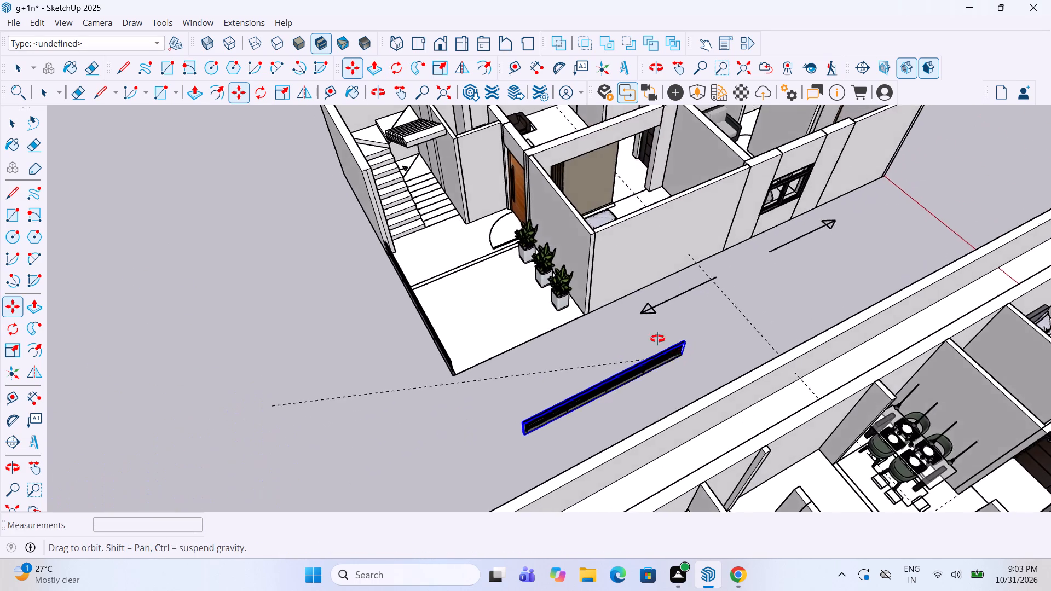
{"action": "middle_click_drag", "start_coordinate": [657, 339], "coordinate": [609, 313]}
{"action": "scroll", "coordinate": [557, 309], "scroll_direction": "up", "scroll_amount": 15}
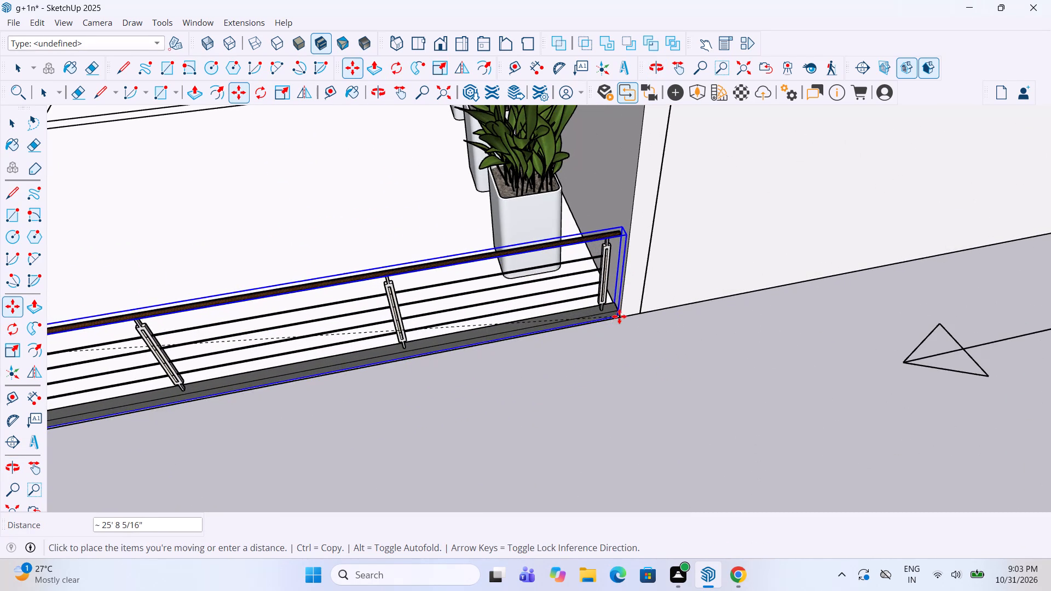
{"action": "left_click", "coordinate": [620, 316]}
{"action": "scroll", "coordinate": [740, 291], "scroll_direction": "down", "scroll_amount": 5}
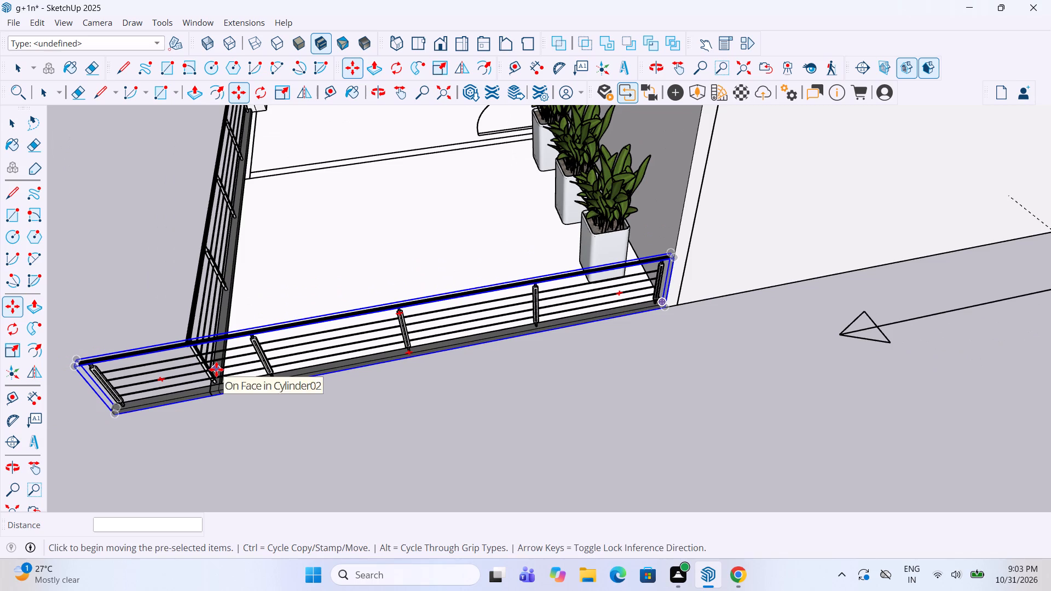
Scale the side railing's length by 0.84 so it ends at the corner with the front railing.
{"action": "key", "text": "s"}
{"action": "scroll", "coordinate": [81, 399], "scroll_direction": "up", "scroll_amount": 3}
{"action": "left_click_drag", "start_coordinate": [103, 381], "coordinate": [105, 381]}
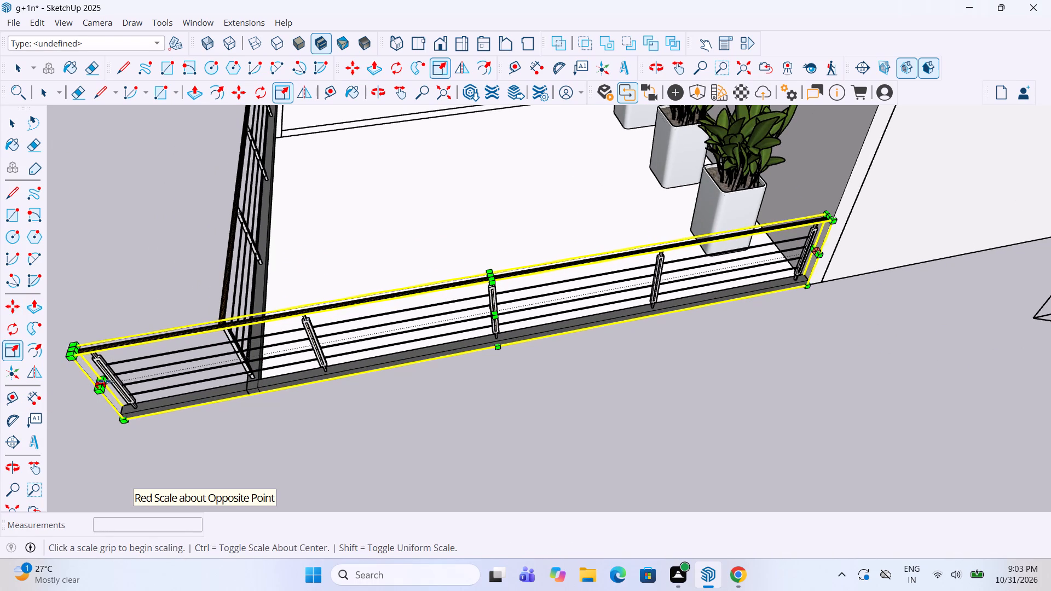
{"action": "left_click_drag", "start_coordinate": [105, 381], "coordinate": [242, 377]}
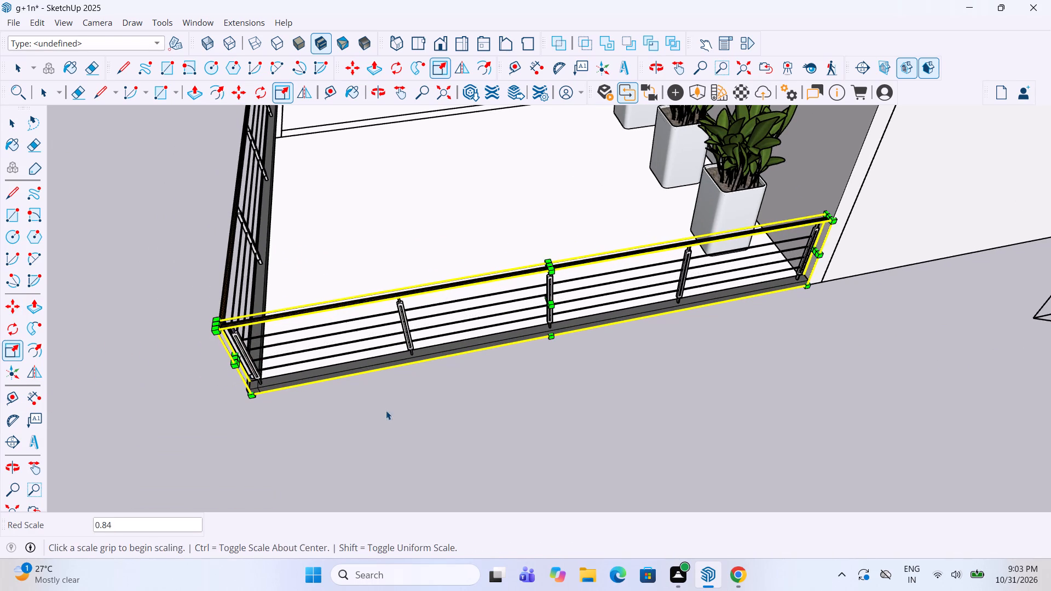
{"action": "key", "text": "space"}
{"action": "left_click", "coordinate": [403, 412]}
Examine the front and side railings around the slab from several angles.
{"action": "scroll", "coordinate": [408, 396], "scroll_direction": "down", "scroll_amount": 5}
{"action": "middle_click_drag", "start_coordinate": [263, 288], "coordinate": [518, 276]}
{"action": "scroll", "coordinate": [518, 275], "scroll_direction": "down", "scroll_amount": 4}
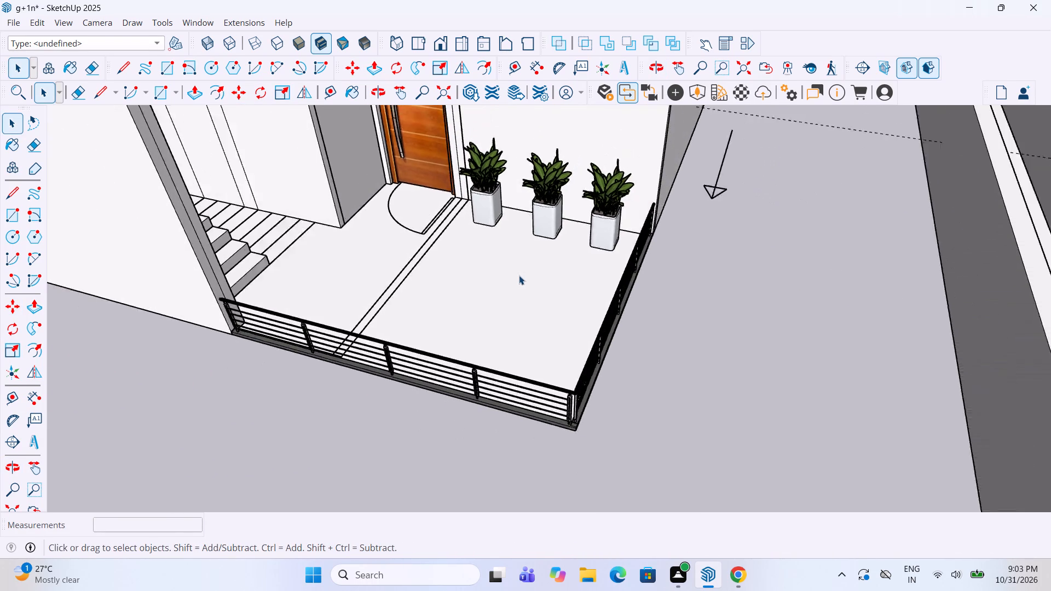
{"action": "scroll", "coordinate": [519, 275], "scroll_direction": "down", "scroll_amount": 2}
{"action": "middle_click_drag", "start_coordinate": [447, 272], "coordinate": [590, 294]}
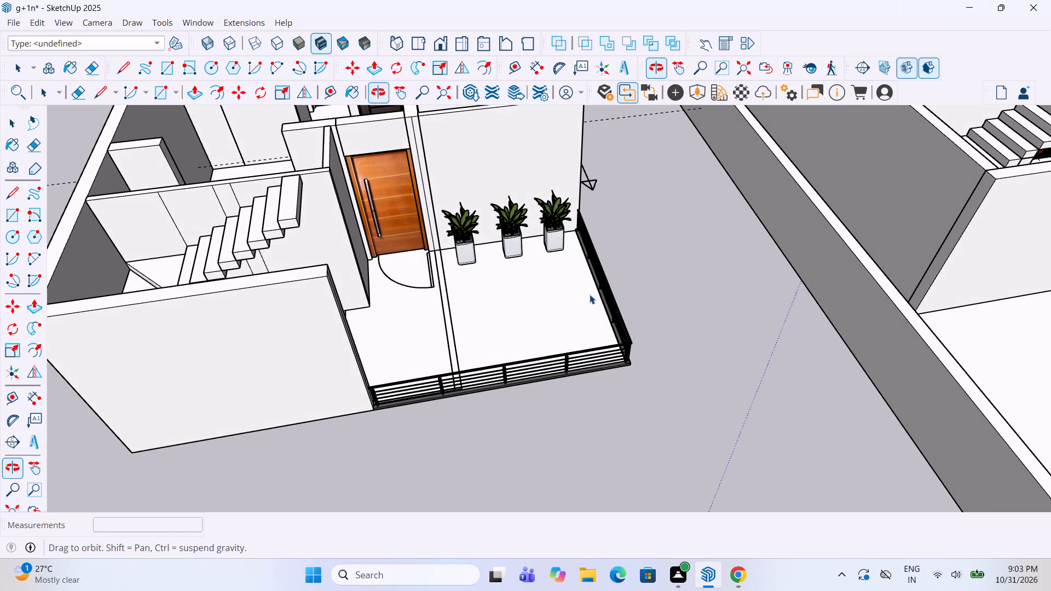
{"action": "scroll", "coordinate": [590, 295], "scroll_direction": "down", "scroll_amount": 5}
{"action": "scroll", "coordinate": [615, 455], "scroll_direction": "up", "scroll_amount": 3}
{"action": "scroll", "coordinate": [539, 228], "scroll_direction": "up", "scroll_amount": 1}
{"action": "middle_click_drag", "start_coordinate": [538, 227], "coordinate": [533, 225]}
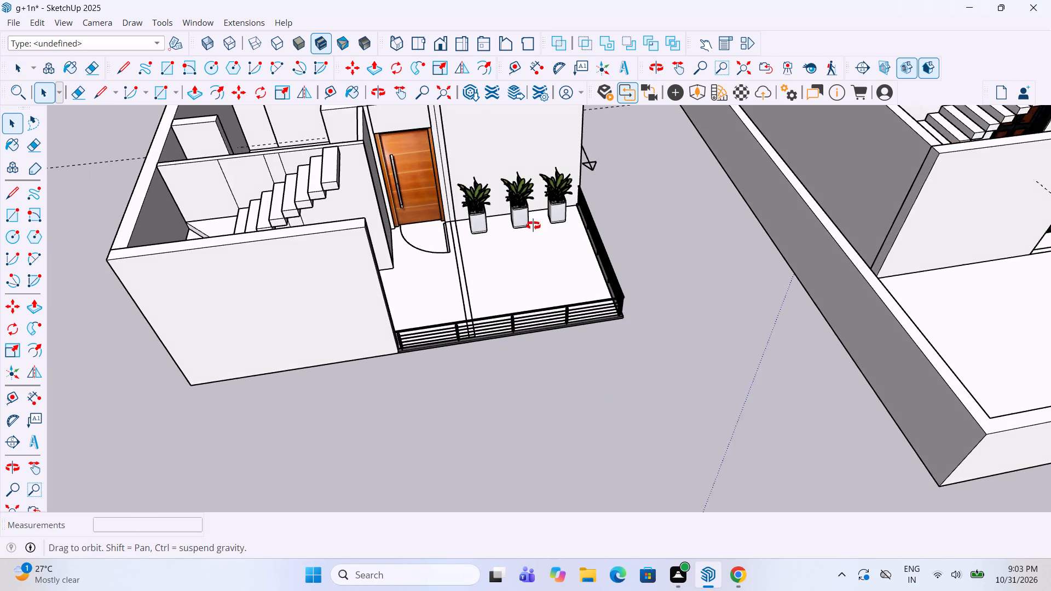
{"action": "middle_click_drag", "start_coordinate": [533, 225], "coordinate": [509, 225]}
Switch to Chrome, search 3D Warehouse for swing and download the 4.9 MB hanging-chair swing with the black stand as a SketchUp file.
{"action": "left_click", "coordinate": [729, 522]}
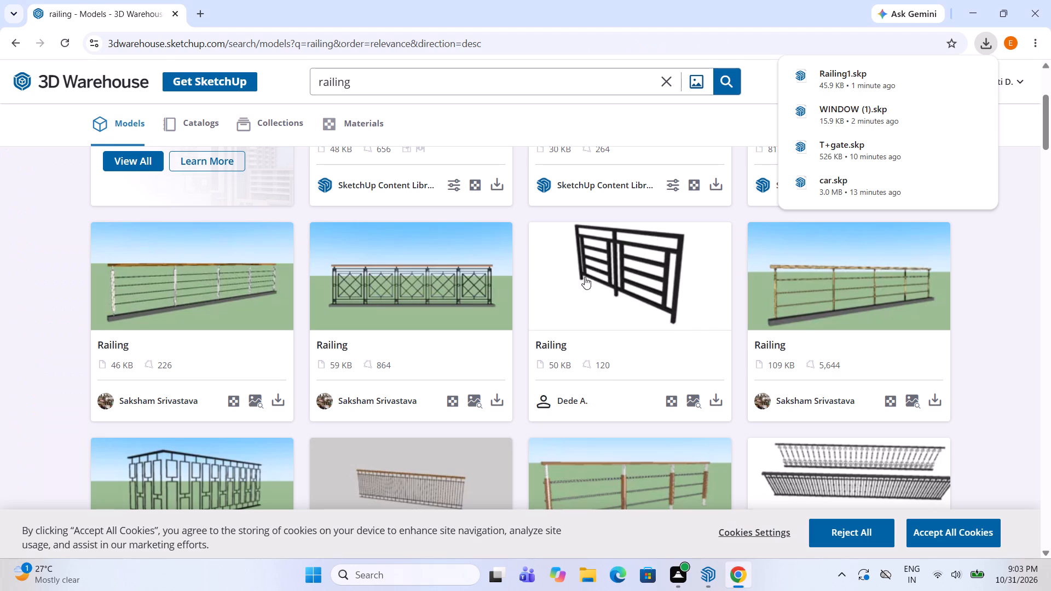
{"action": "left_click", "coordinate": [661, 80]}
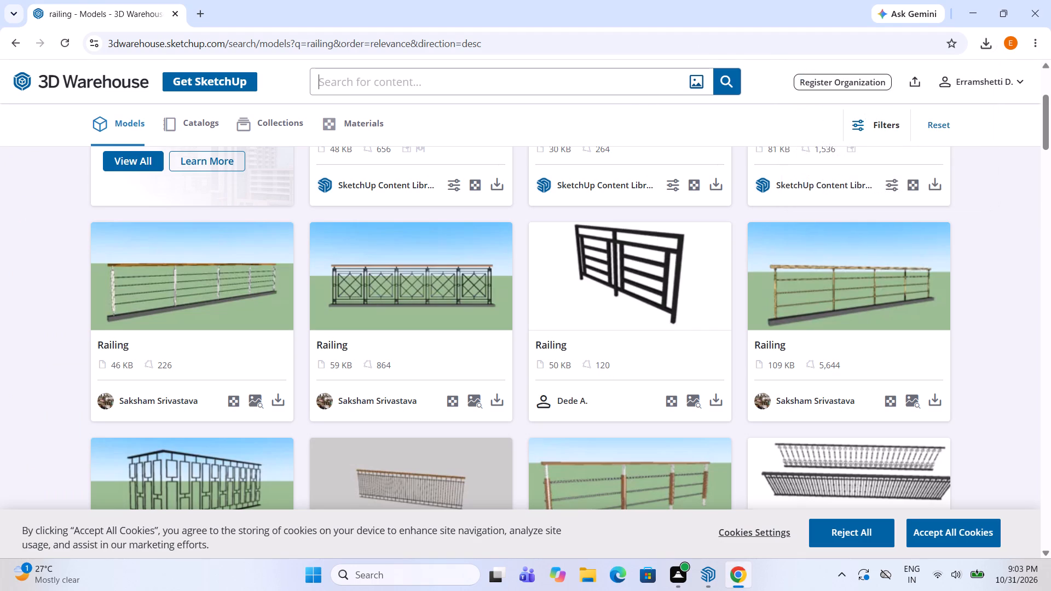
{"action": "type", "text": "sw"}
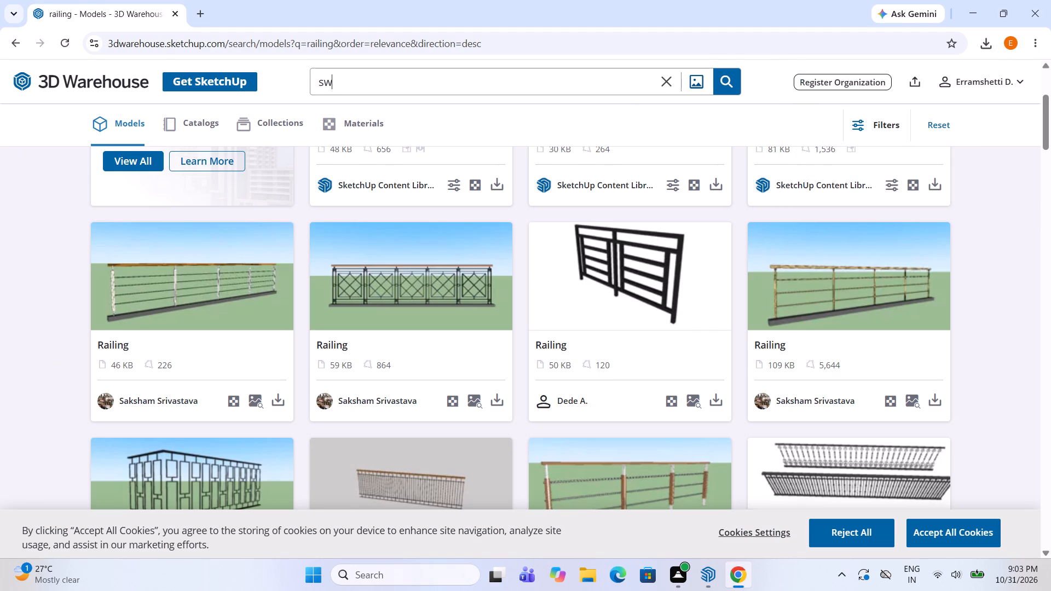
{"action": "type", "text": "ing"}
{"action": "key", "text": "Return"}
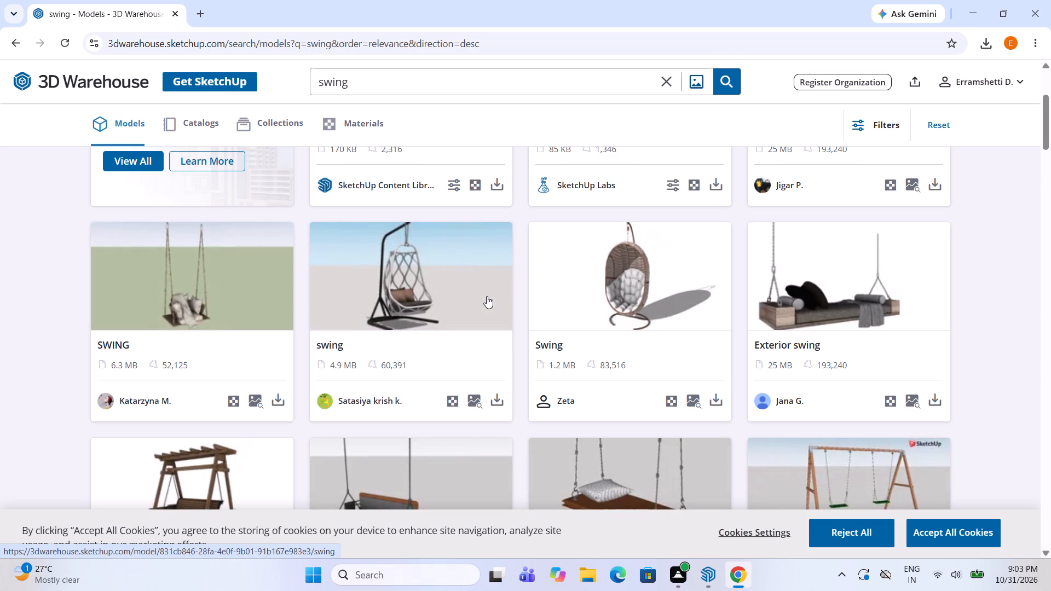
{"action": "scroll", "coordinate": [505, 331], "scroll_direction": "up", "scroll_amount": 5}
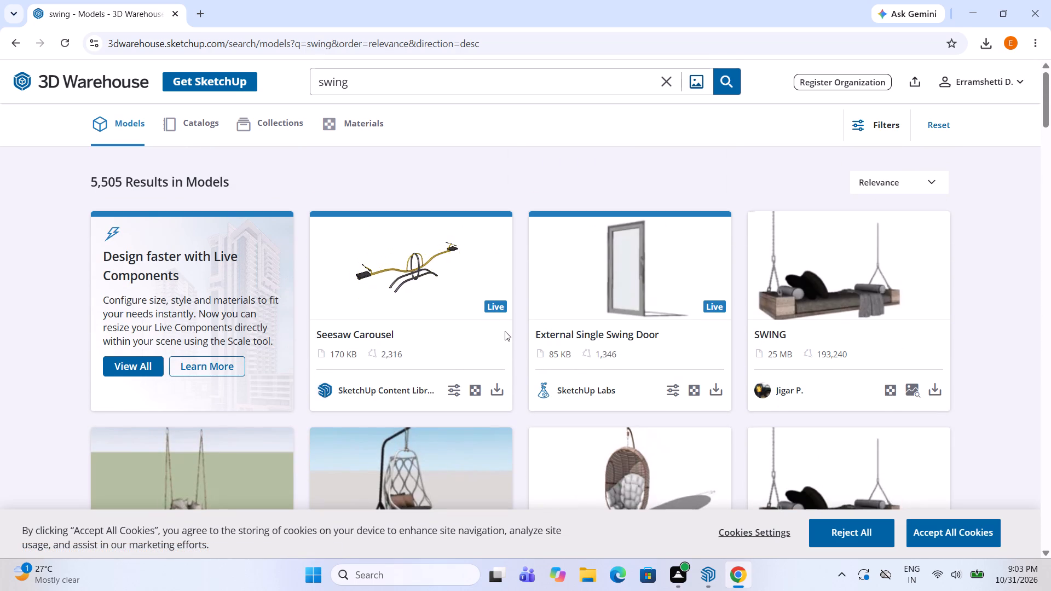
{"action": "scroll", "coordinate": [505, 331], "scroll_direction": "down", "scroll_amount": 3}
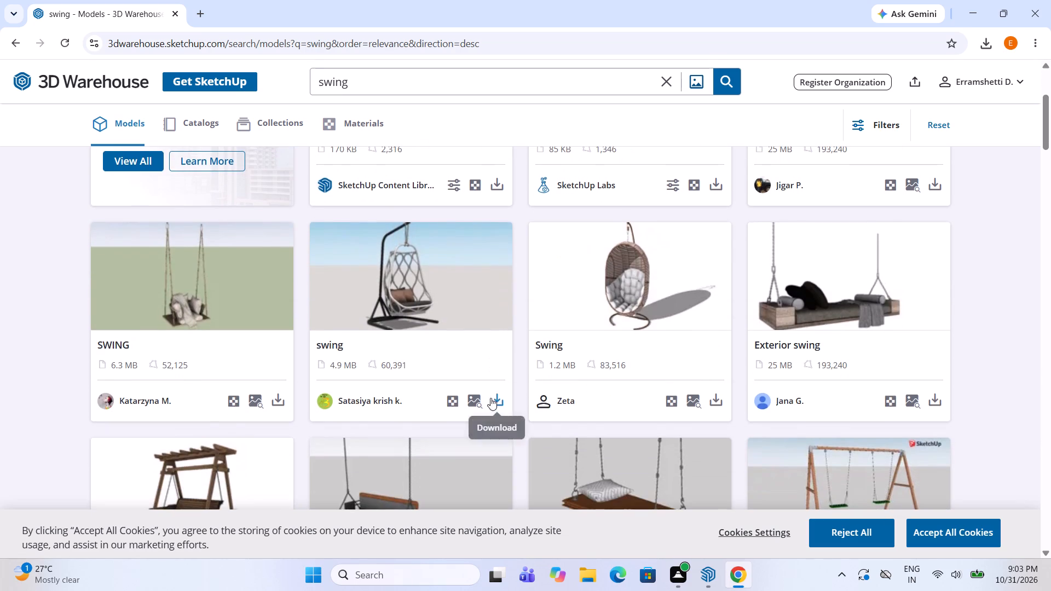
{"action": "left_click", "coordinate": [493, 398]}
{"action": "left_click", "coordinate": [519, 431]}
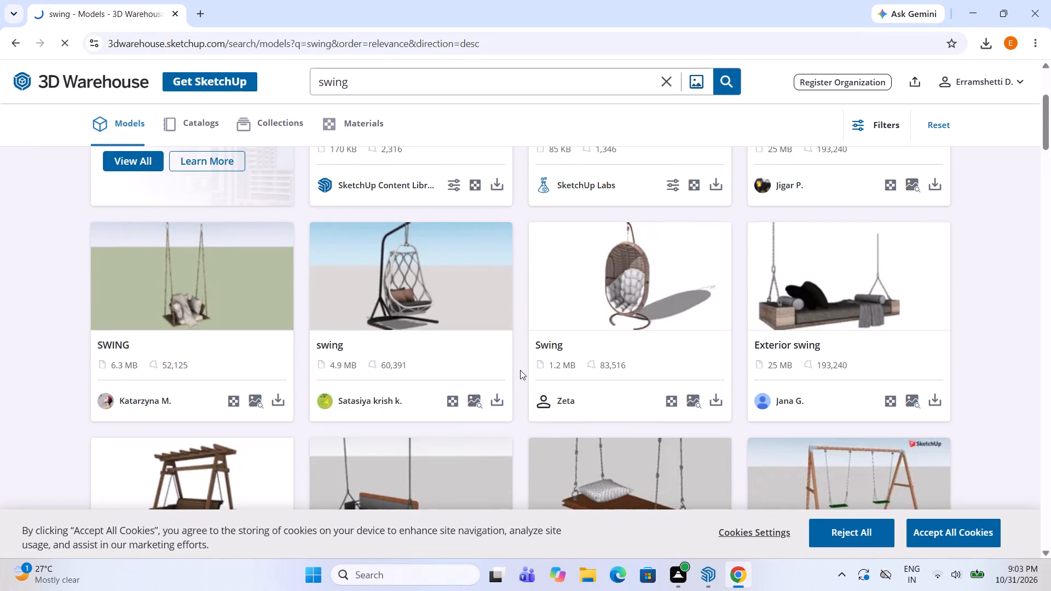
{"action": "scroll", "coordinate": [520, 370], "scroll_direction": "down", "scroll_amount": 2}
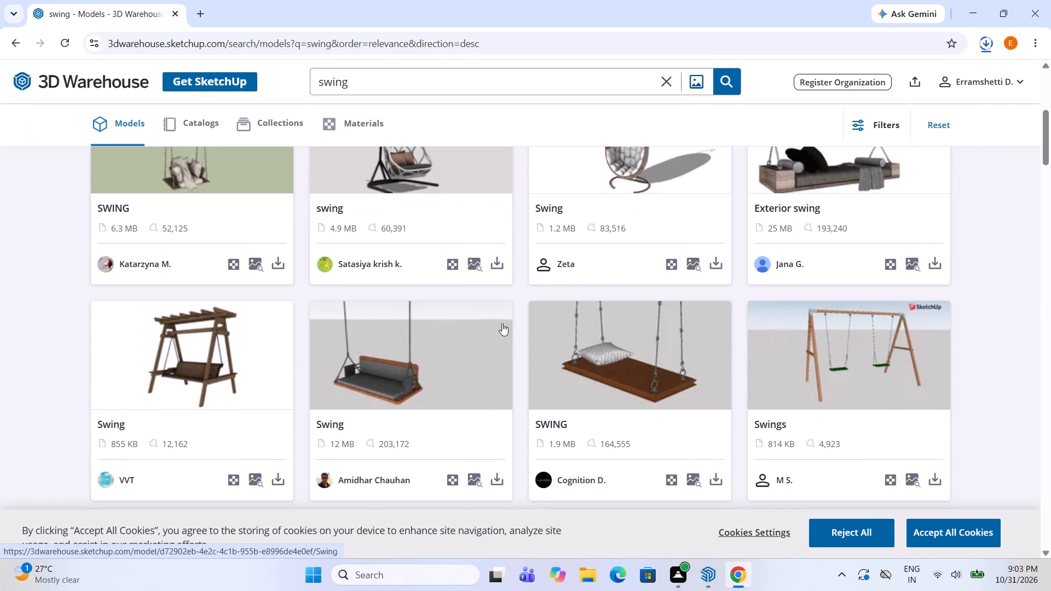
{"action": "scroll", "coordinate": [502, 323], "scroll_direction": "down", "scroll_amount": 5}
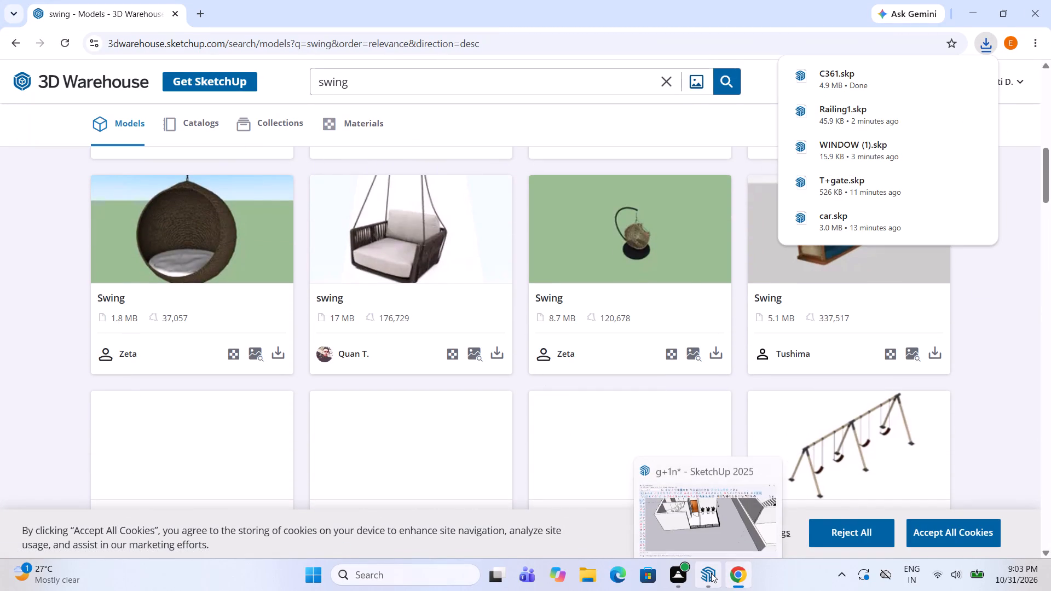
Switch to SketchUp, import the downloaded swing file C361 and place it on the balcony in front of the potted plants.
{"action": "left_click", "coordinate": [703, 523]}
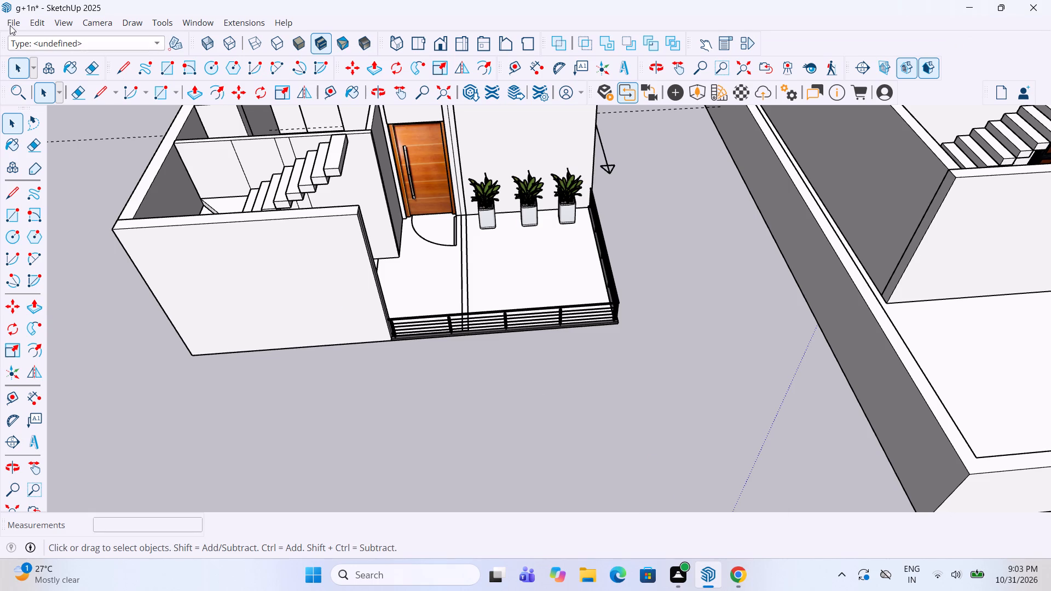
{"action": "left_click", "coordinate": [7, 23]}
{"action": "left_click", "coordinate": [43, 215]}
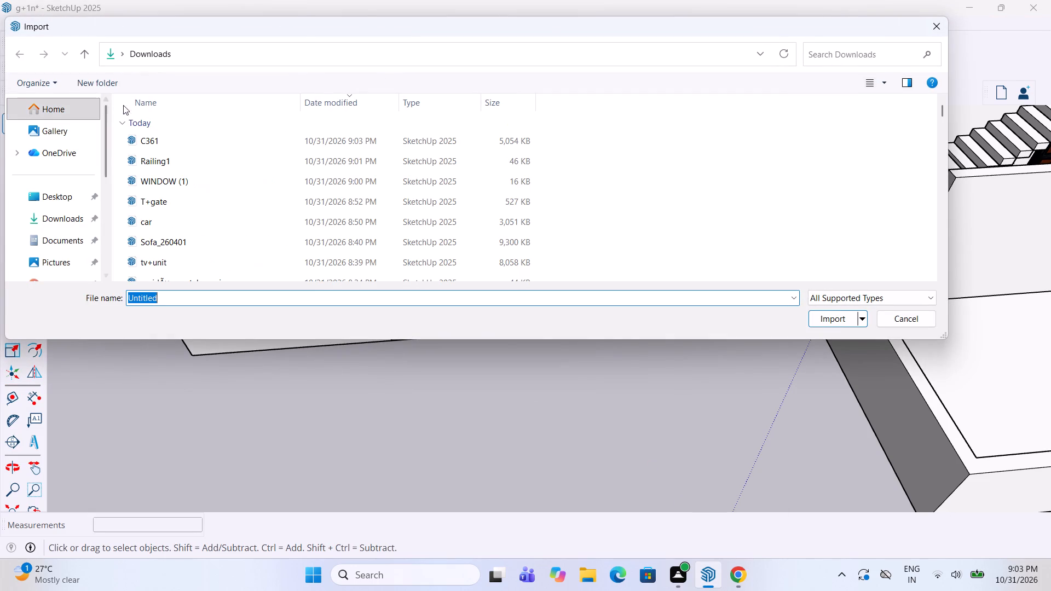
{"action": "left_click", "coordinate": [149, 143]}
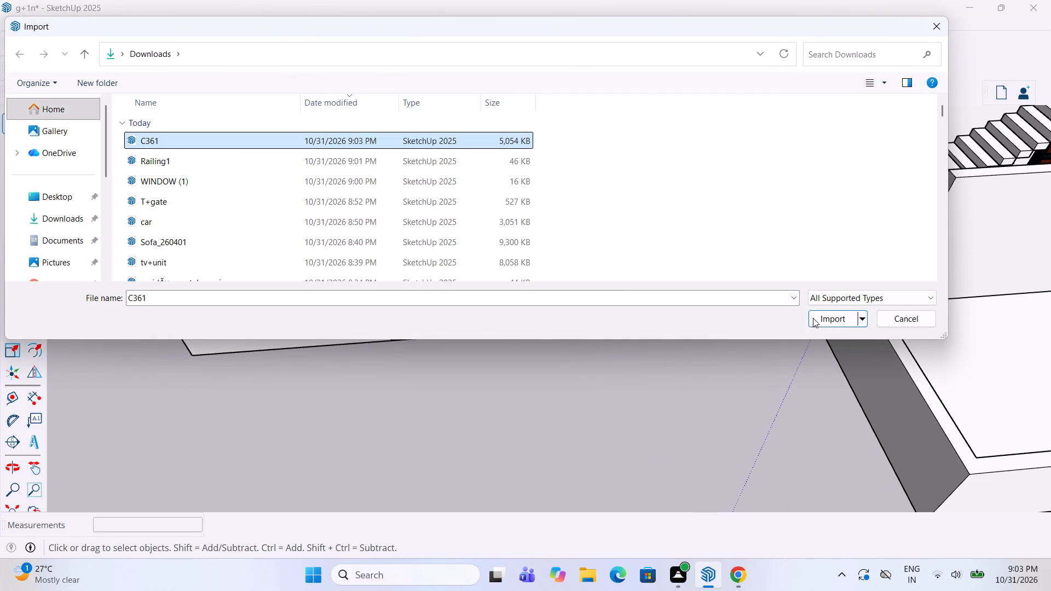
{"action": "left_click", "coordinate": [815, 315]}
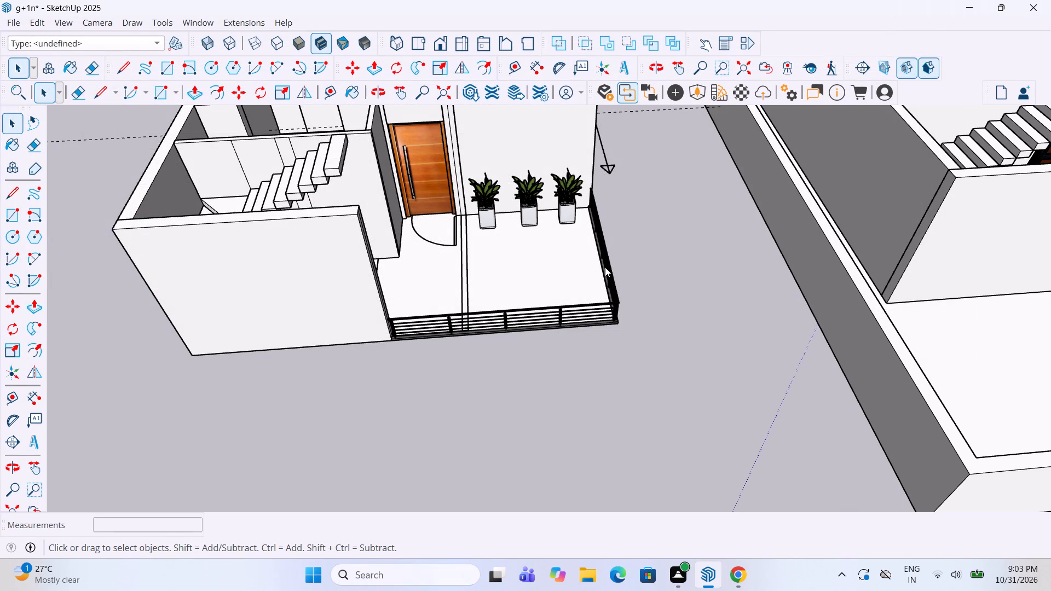
{"action": "scroll", "coordinate": [539, 367], "scroll_direction": "down", "scroll_amount": 2}
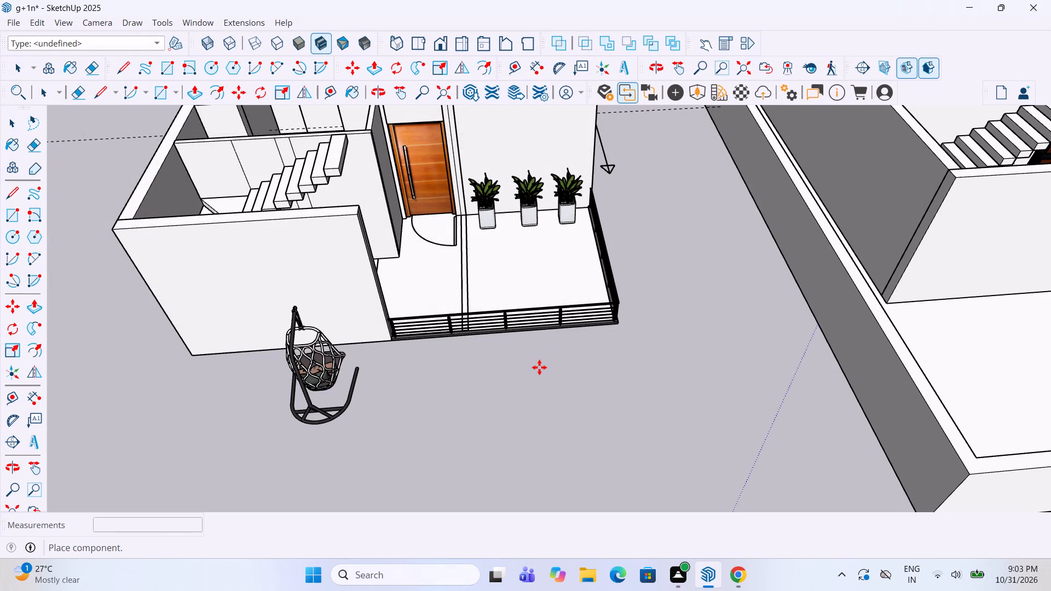
{"action": "scroll", "coordinate": [539, 367], "scroll_direction": "down", "scroll_amount": 5}
{"action": "scroll", "coordinate": [595, 268], "scroll_direction": "up", "scroll_amount": 8}
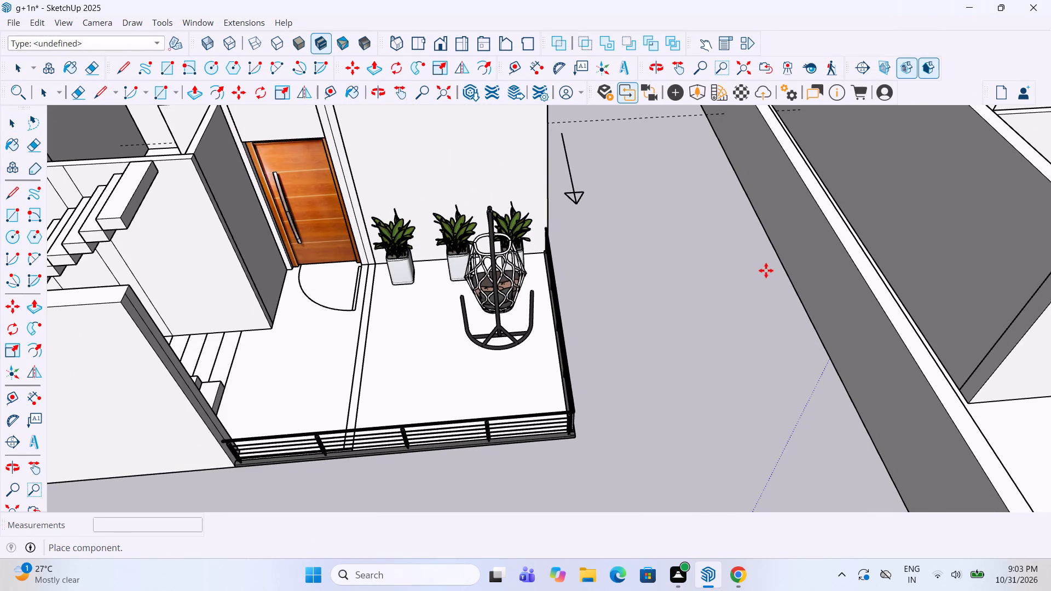
{"action": "left_click", "coordinate": [766, 270]}
Rotate the swing 30 degrees about the vertical axis.
{"action": "left_click", "coordinate": [19, 330]}
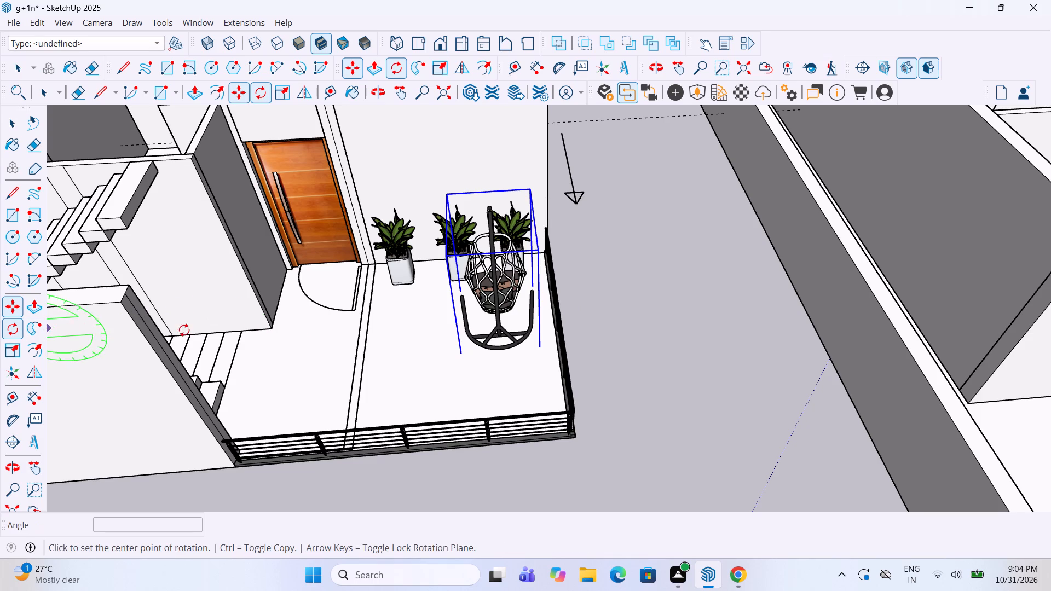
{"action": "left_click", "coordinate": [631, 347]}
{"action": "left_click", "coordinate": [660, 345]}
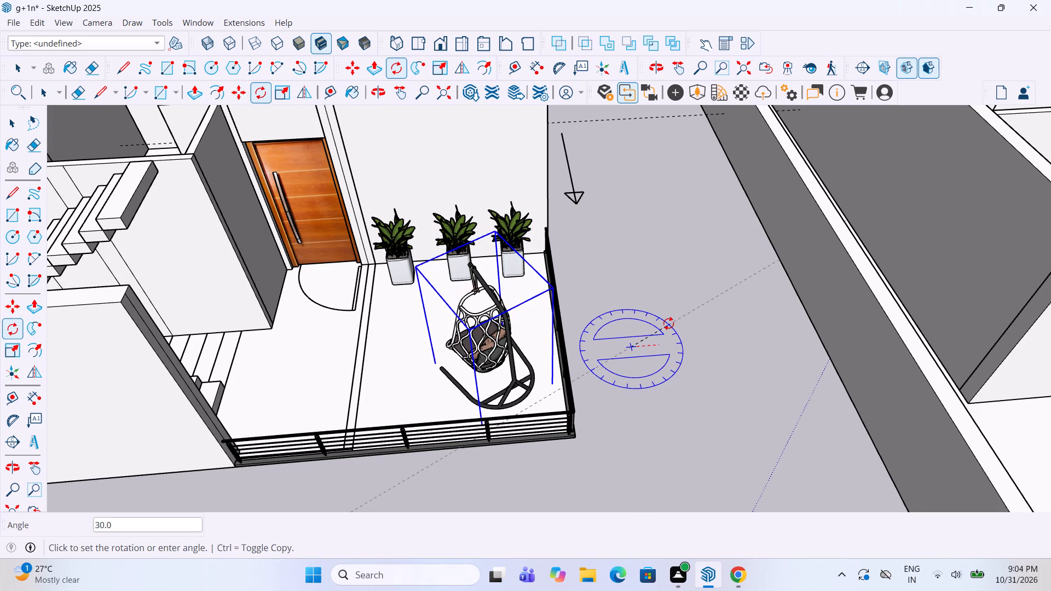
{"action": "left_click", "coordinate": [668, 323]}
Move the swing by its bottom corner up onto the balcony floor, between the potted plants and the front railing.
{"action": "middle_click_drag", "start_coordinate": [547, 345], "coordinate": [680, 303]}
{"action": "scroll", "coordinate": [558, 385], "scroll_direction": "up", "scroll_amount": 3}
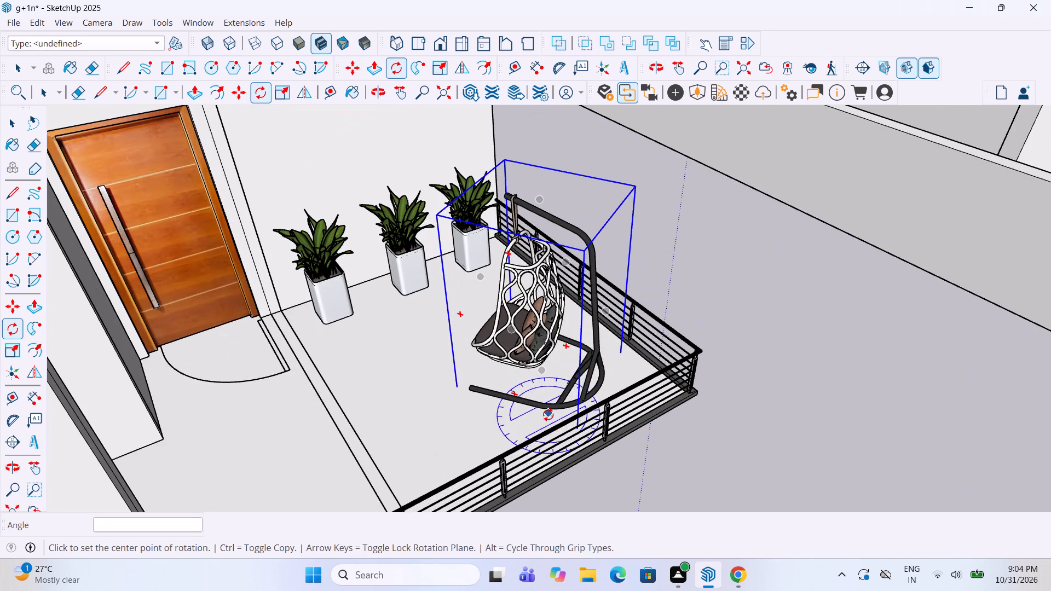
{"action": "key", "text": "m"}
{"action": "left_click", "coordinate": [457, 385]}
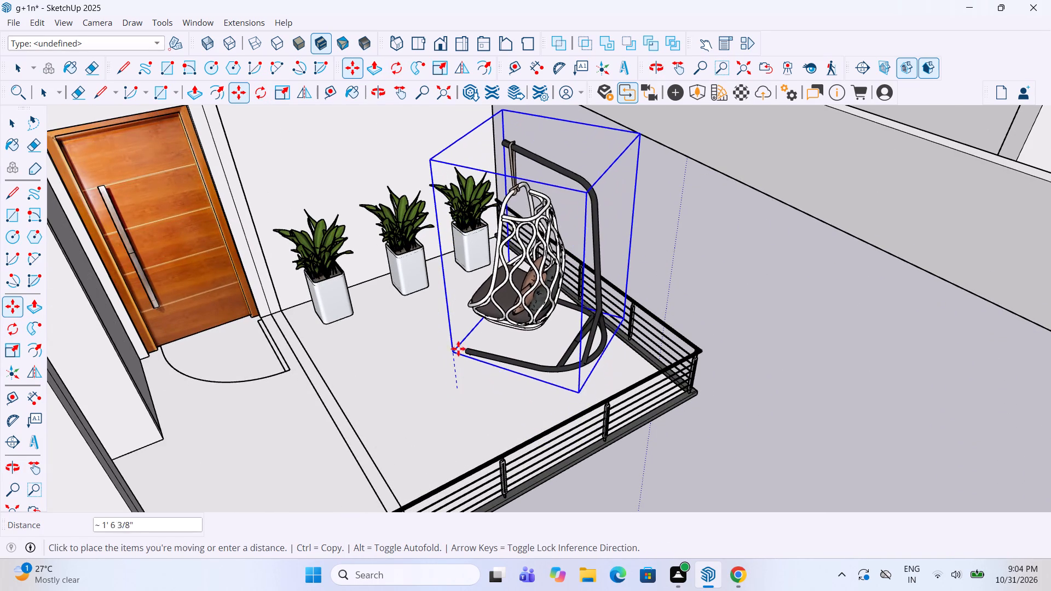
{"action": "left_click", "coordinate": [460, 361]}
{"action": "key", "text": "space"}
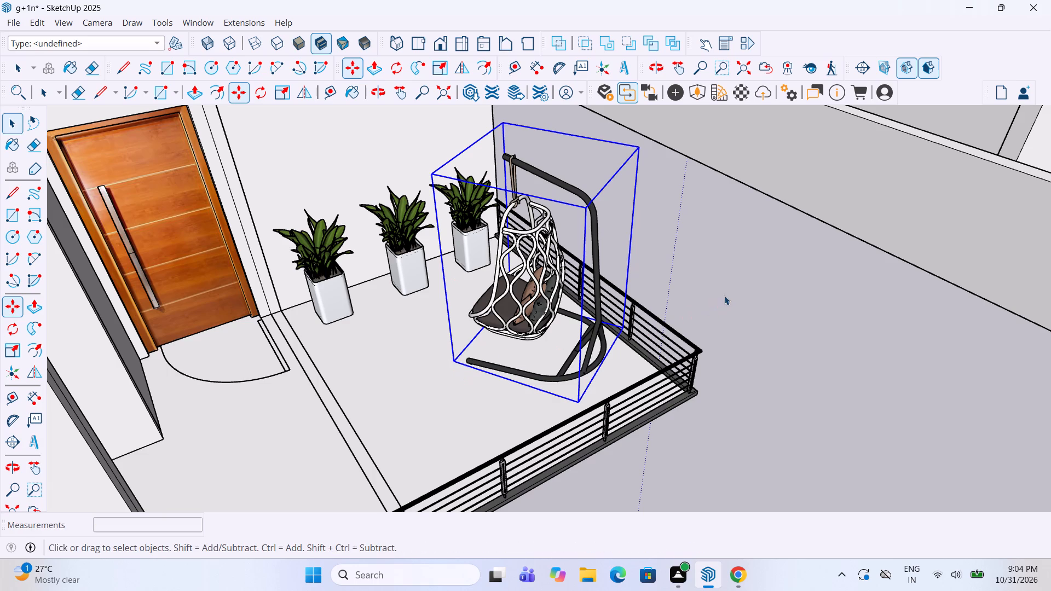
{"action": "left_click", "coordinate": [724, 296]}
Move the swing by its bottom corner slightly closer to the front railing.
{"action": "middle_click_drag", "start_coordinate": [570, 370], "coordinate": [588, 293]}
{"action": "scroll", "coordinate": [530, 279], "scroll_direction": "up", "scroll_amount": 3}
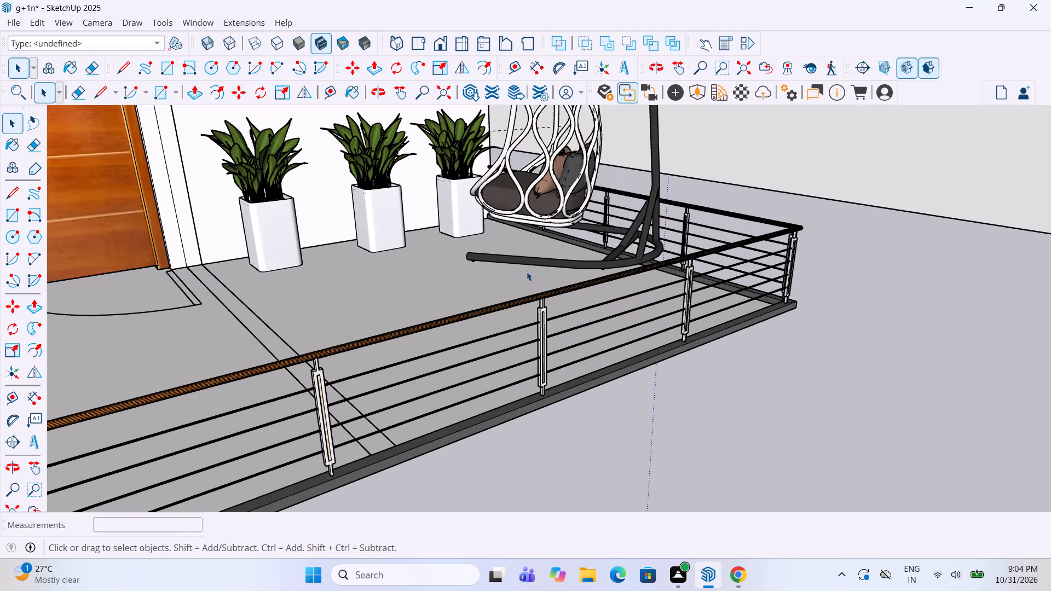
{"action": "left_click", "coordinate": [528, 263]}
{"action": "key", "text": "m"}
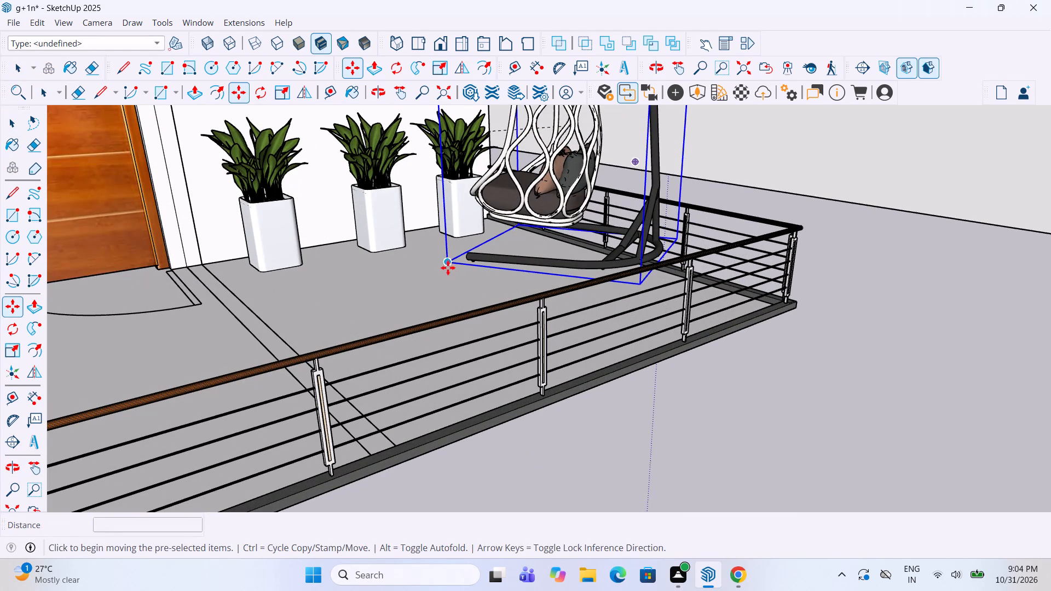
{"action": "left_click", "coordinate": [447, 266]}
{"action": "left_click", "coordinate": [435, 300]}
{"action": "key", "text": "space"}
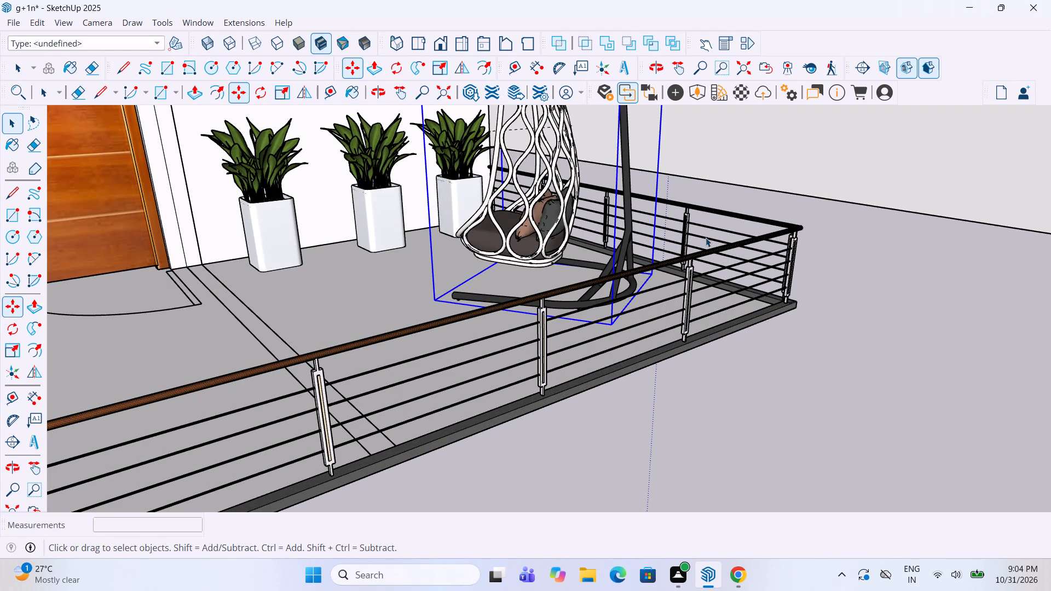
{"action": "left_click", "coordinate": [778, 192]}
Examine the swing's placement on the balcony from several angles and distances.
{"action": "middle_click_drag", "start_coordinate": [737, 237], "coordinate": [712, 316]}
{"action": "scroll", "coordinate": [553, 253], "scroll_direction": "down", "scroll_amount": 3}
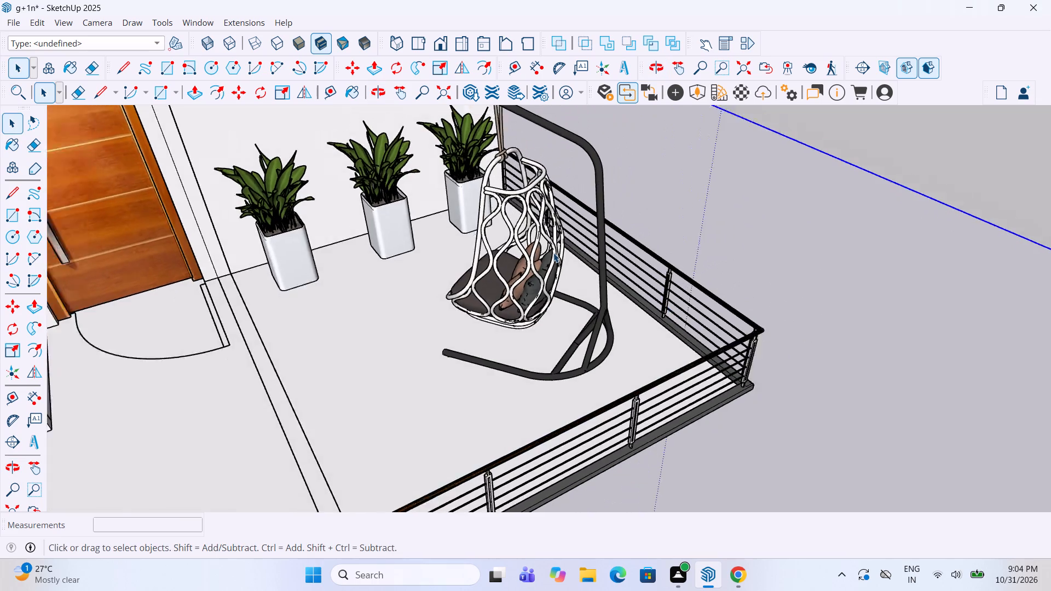
{"action": "scroll", "coordinate": [553, 253], "scroll_direction": "down", "scroll_amount": 9}
{"action": "middle_click_drag", "start_coordinate": [758, 252], "coordinate": [666, 236]}
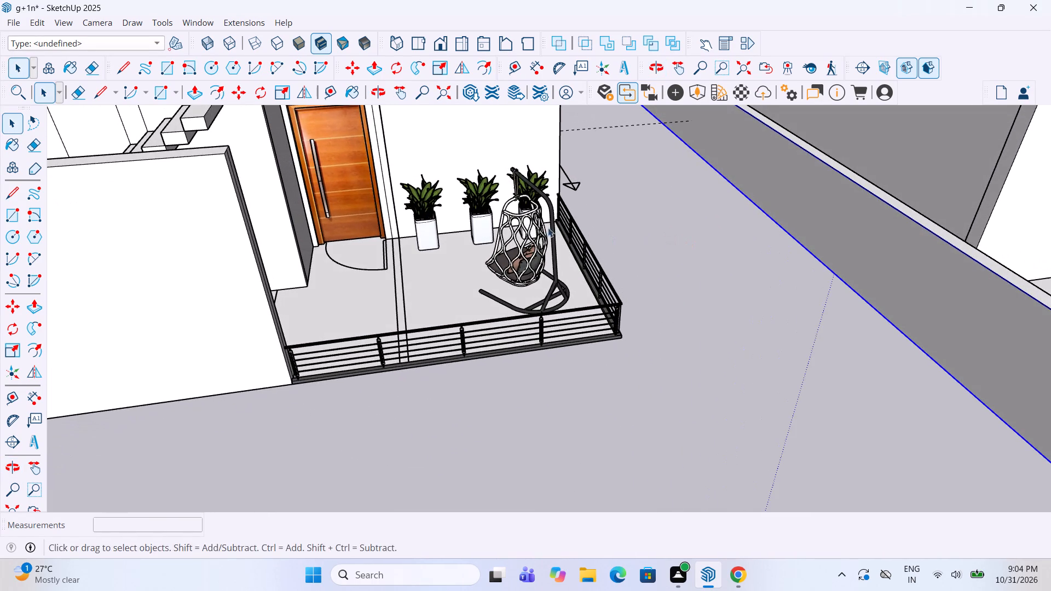
{"action": "scroll", "coordinate": [542, 233], "scroll_direction": "down", "scroll_amount": 3}
{"action": "middle_click_drag", "start_coordinate": [540, 240], "coordinate": [513, 264]}
{"action": "scroll", "coordinate": [513, 264], "scroll_direction": "down", "scroll_amount": 1}
{"action": "scroll", "coordinate": [623, 287], "scroll_direction": "down", "scroll_amount": 5}
{"action": "scroll", "coordinate": [442, 271], "scroll_direction": "up", "scroll_amount": 4}
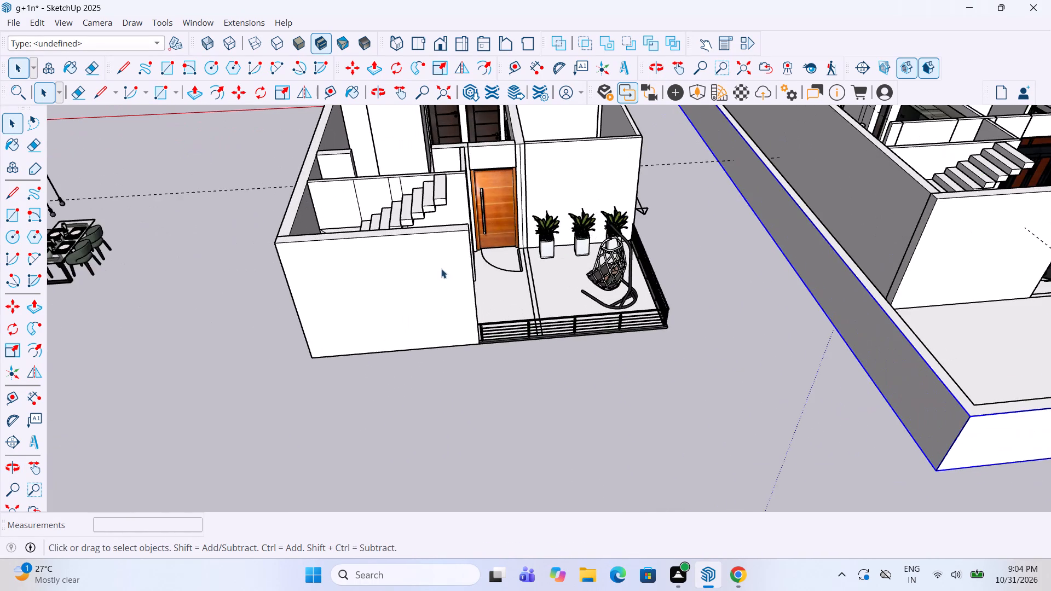
{"action": "middle_click_drag", "start_coordinate": [514, 258], "coordinate": [492, 258]}
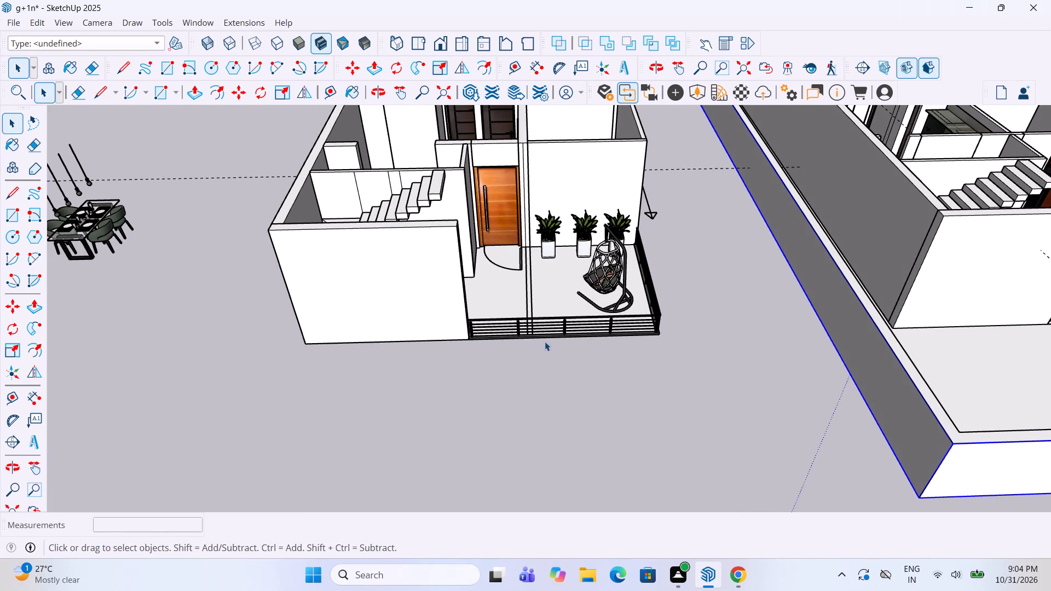
Open the floor group for editing and delete the two parallel lines crossing the balcony floor from the door to the front railing.
{"action": "scroll", "coordinate": [544, 347], "scroll_direction": "down", "scroll_amount": 5}
{"action": "scroll", "coordinate": [552, 310], "scroll_direction": "up", "scroll_amount": 5}
{"action": "middle_click_drag", "start_coordinate": [548, 250], "coordinate": [531, 286]}
{"action": "scroll", "coordinate": [534, 368], "scroll_direction": "up", "scroll_amount": 3}
{"action": "left_click", "coordinate": [514, 335]}
{"action": "left_click", "coordinate": [742, 325]}
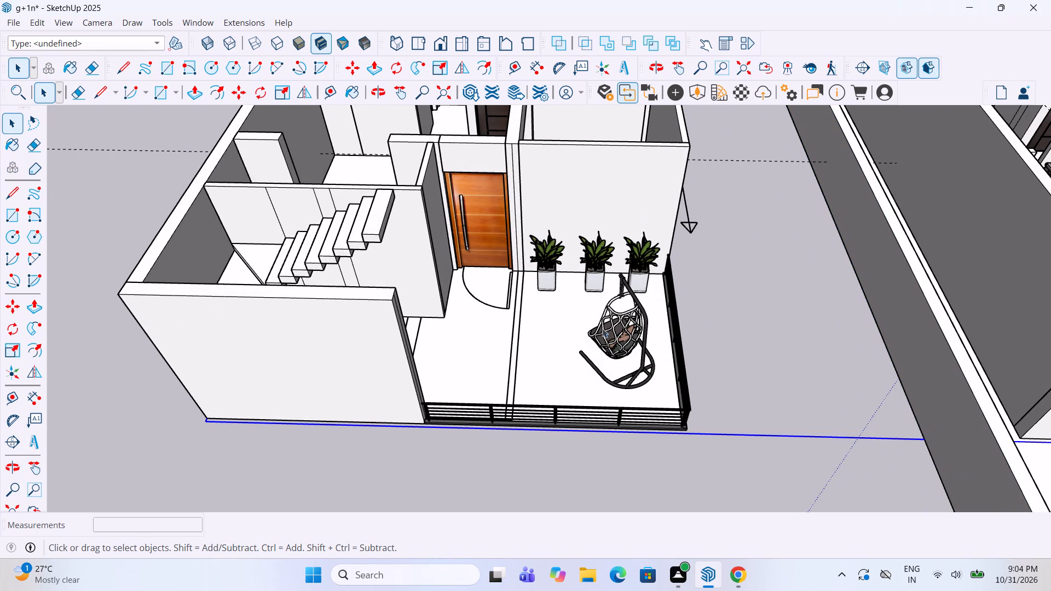
{"action": "left_click", "coordinate": [517, 332]}
{"action": "double_click", "coordinate": [518, 337]}
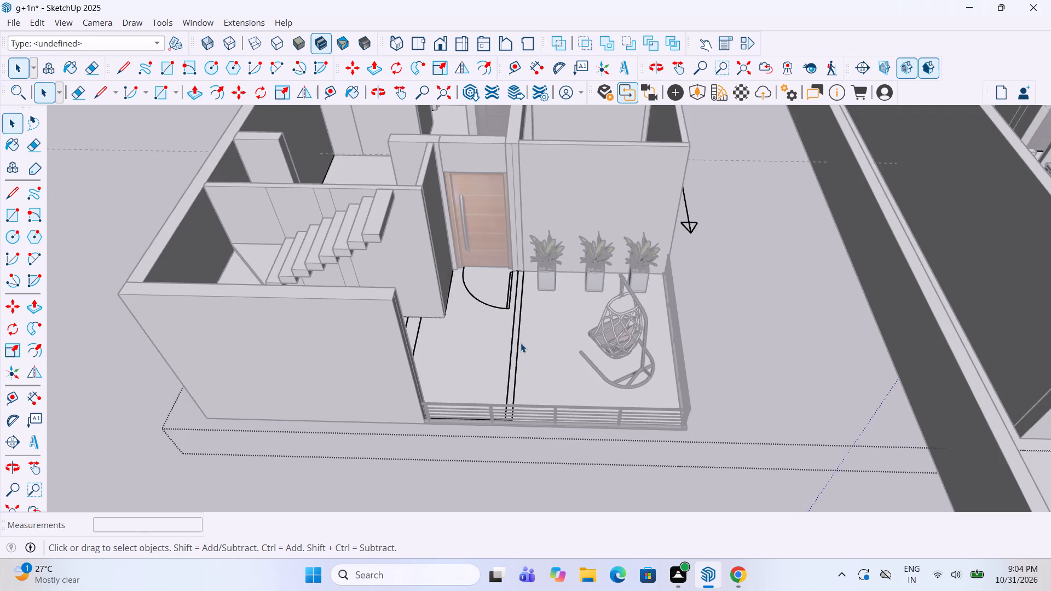
{"action": "double_click", "coordinate": [519, 343]}
{"action": "key", "text": "Delete"}
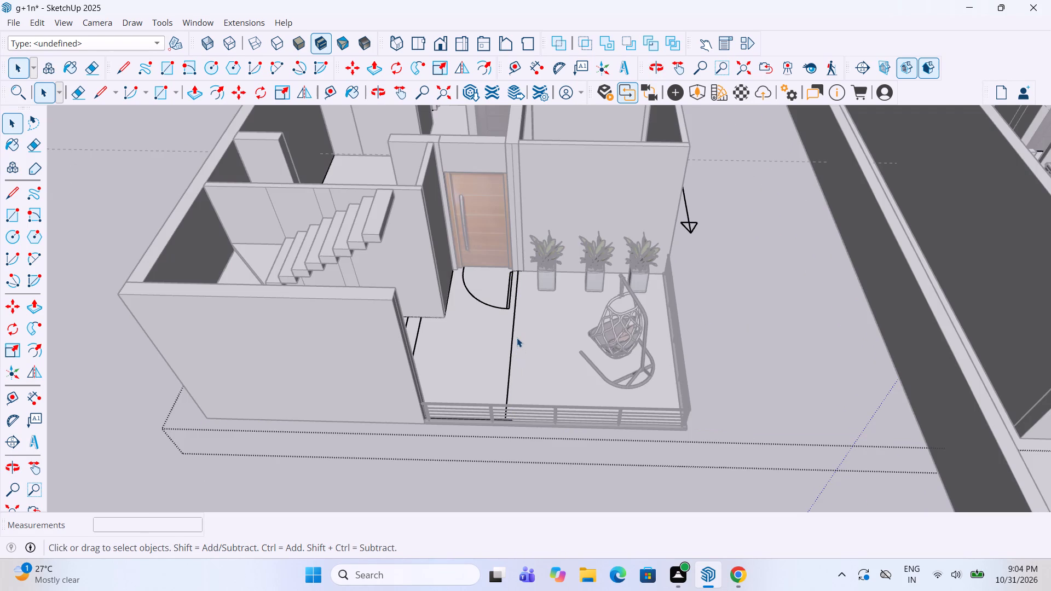
{"action": "left_click", "coordinate": [513, 327]}
{"action": "key", "text": "Delete"}
{"action": "left_click", "coordinate": [740, 262]}
{"action": "scroll", "coordinate": [740, 264], "scroll_direction": "down", "scroll_amount": 3}
{"action": "left_click", "coordinate": [205, 457]}
Delete the door-swing outline from the balcony floor in front of the wooden door, inside the floor group.
{"action": "scroll", "coordinate": [374, 397], "scroll_direction": "down", "scroll_amount": 3}
{"action": "middle_click_drag", "start_coordinate": [415, 392], "coordinate": [417, 390]}
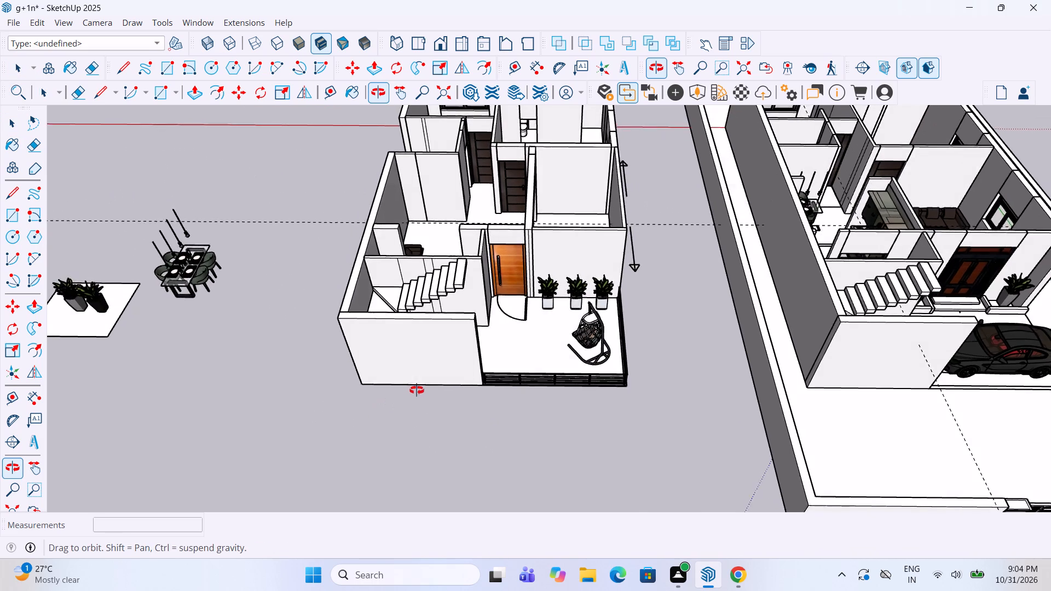
{"action": "middle_click_drag", "start_coordinate": [417, 390], "coordinate": [423, 366]}
{"action": "scroll", "coordinate": [521, 311], "scroll_direction": "up", "scroll_amount": 2}
{"action": "left_click", "coordinate": [527, 314]}
{"action": "scroll", "coordinate": [527, 314], "scroll_direction": "up", "scroll_amount": 4}
{"action": "double_click", "coordinate": [527, 314]}
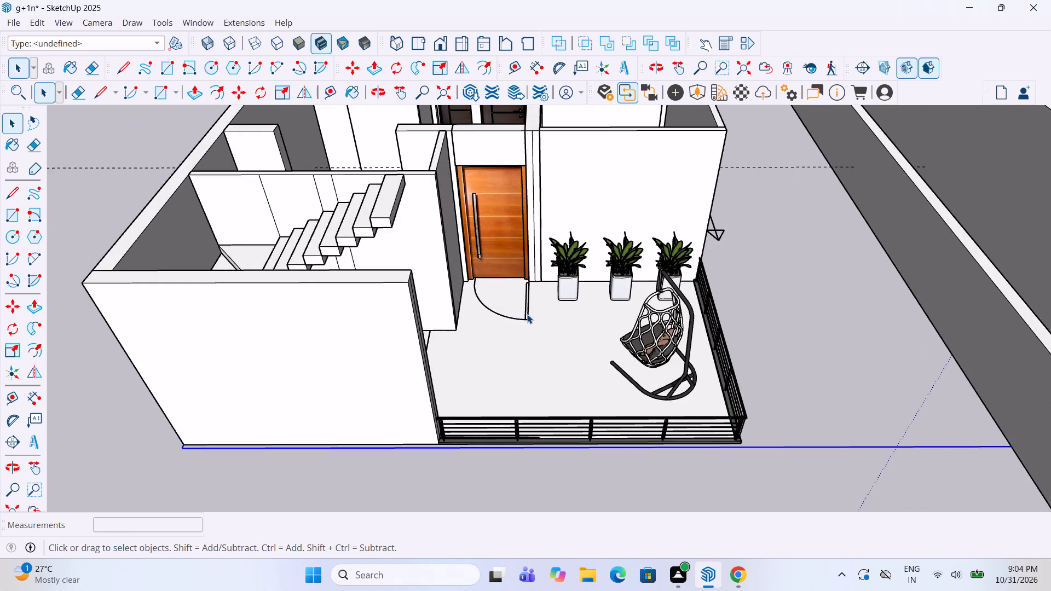
{"action": "left_click", "coordinate": [529, 305]}
{"action": "key", "text": "Delete"}
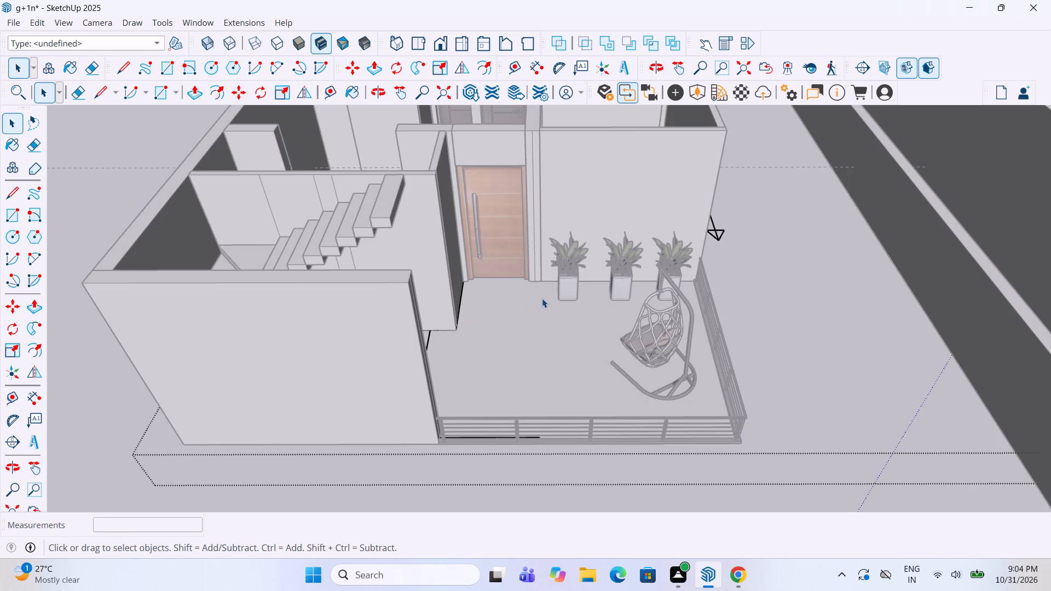
{"action": "key", "text": "space"}
{"action": "left_click", "coordinate": [756, 263]}
{"action": "scroll", "coordinate": [613, 217], "scroll_direction": "down", "scroll_amount": 2}
{"action": "middle_click", "coordinate": [607, 213]}
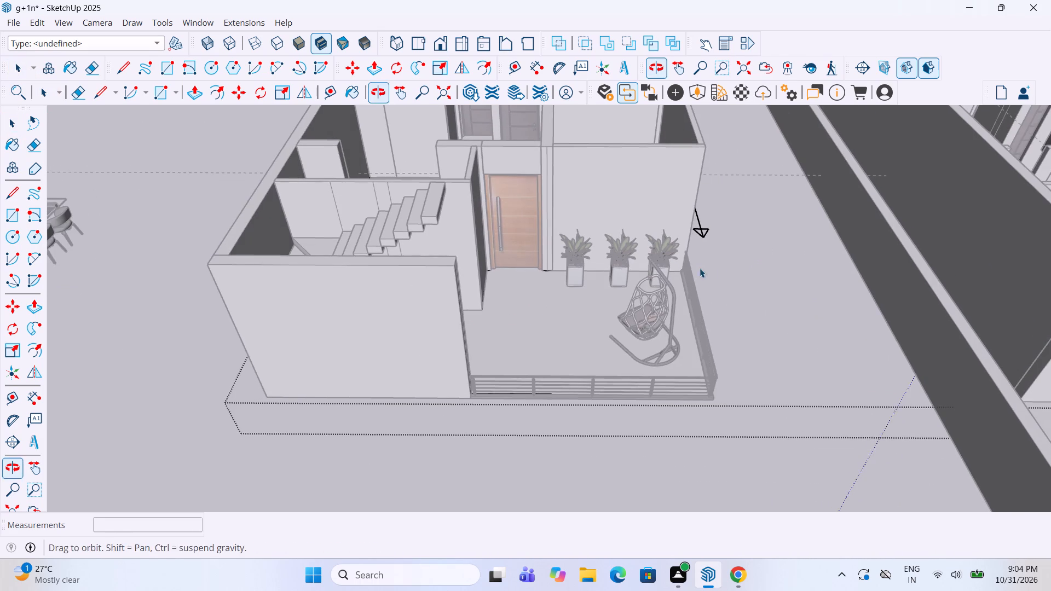
{"action": "left_click", "coordinate": [729, 274]}
{"action": "double_click", "coordinate": [147, 409]}
Examine the cleaned balcony floor, the railings and the swing from several angles.
{"action": "scroll", "coordinate": [405, 300], "scroll_direction": "down", "scroll_amount": 2}
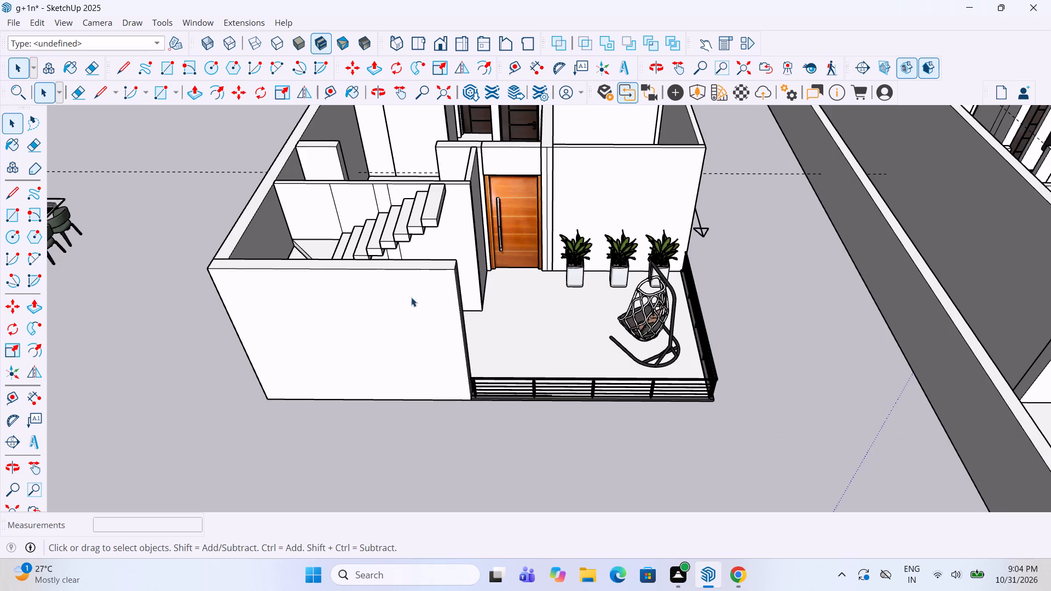
{"action": "scroll", "coordinate": [411, 297], "scroll_direction": "down", "scroll_amount": 3}
{"action": "middle_click_drag", "start_coordinate": [569, 212], "coordinate": [567, 247]}
{"action": "left_click", "coordinate": [187, 363]}
{"action": "scroll", "coordinate": [490, 309], "scroll_direction": "up", "scroll_amount": 4}
{"action": "middle_click_drag", "start_coordinate": [535, 293], "coordinate": [563, 306]}
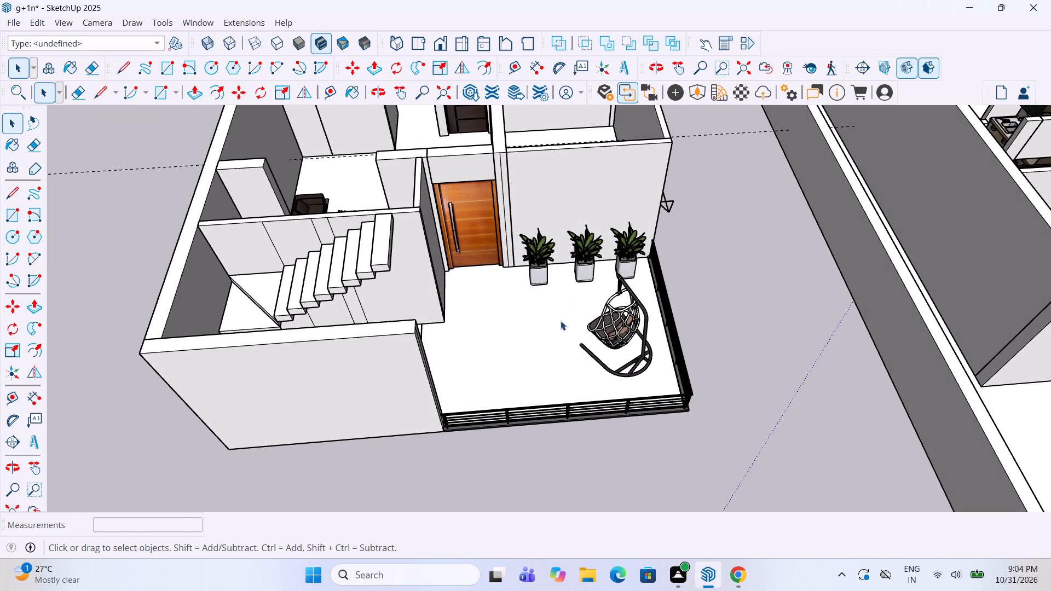
{"action": "middle_click_drag", "start_coordinate": [660, 244], "coordinate": [584, 173]}
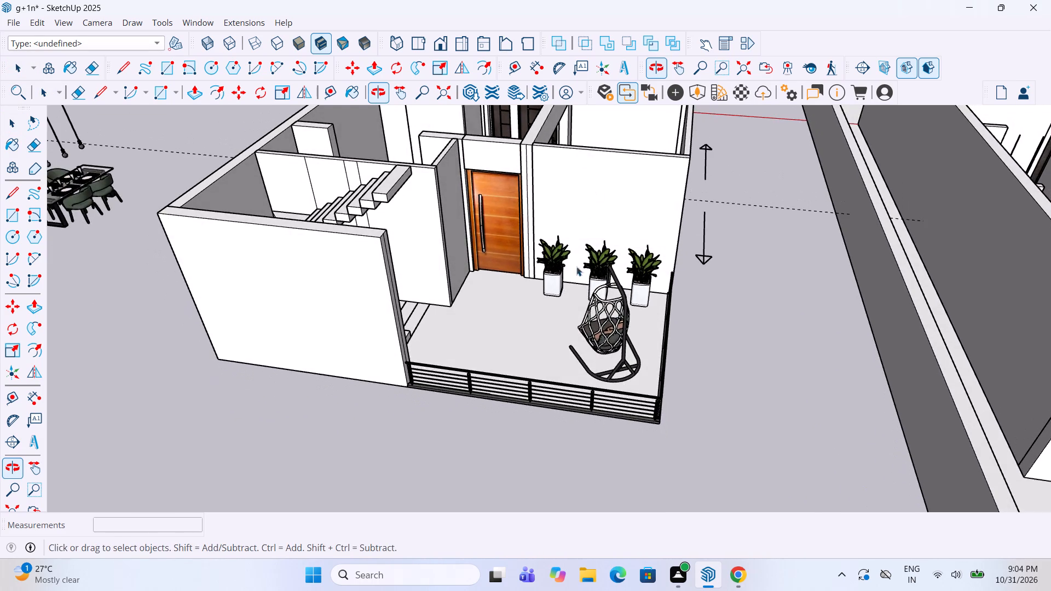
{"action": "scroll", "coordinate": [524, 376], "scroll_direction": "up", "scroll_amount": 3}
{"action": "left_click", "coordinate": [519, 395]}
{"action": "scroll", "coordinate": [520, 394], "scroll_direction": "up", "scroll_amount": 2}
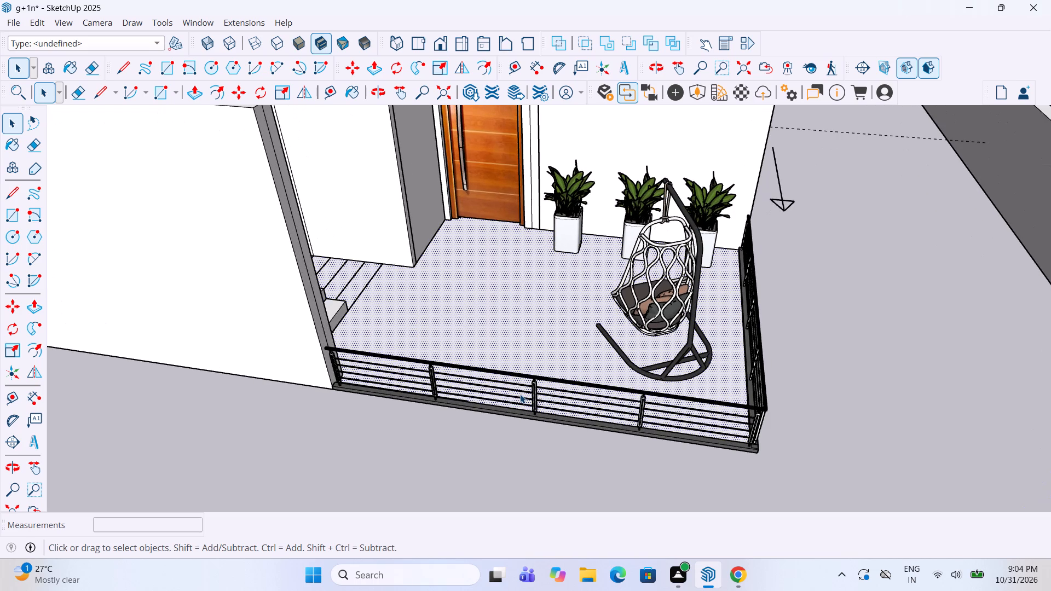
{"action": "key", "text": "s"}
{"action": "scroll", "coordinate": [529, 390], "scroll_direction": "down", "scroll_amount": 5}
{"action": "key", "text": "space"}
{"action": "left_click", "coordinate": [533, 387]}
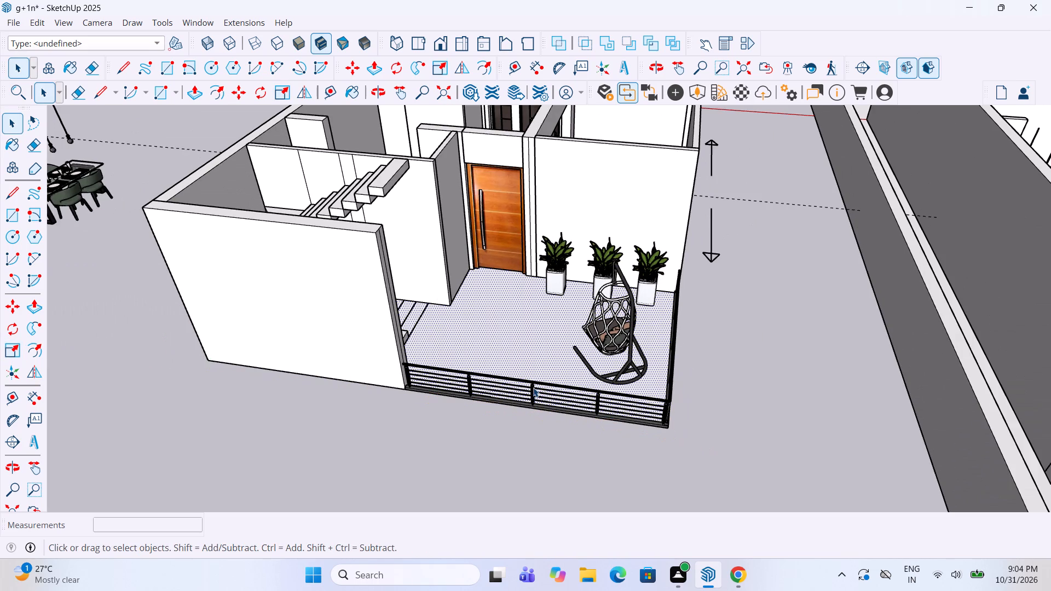
Scale the front balcony railing taller along the blue axis, keeping its base in place.
{"action": "scroll", "coordinate": [533, 387], "scroll_direction": "up", "scroll_amount": 3}
{"action": "left_click", "coordinate": [543, 402]}
{"action": "scroll", "coordinate": [542, 402], "scroll_direction": "up", "scroll_amount": 2}
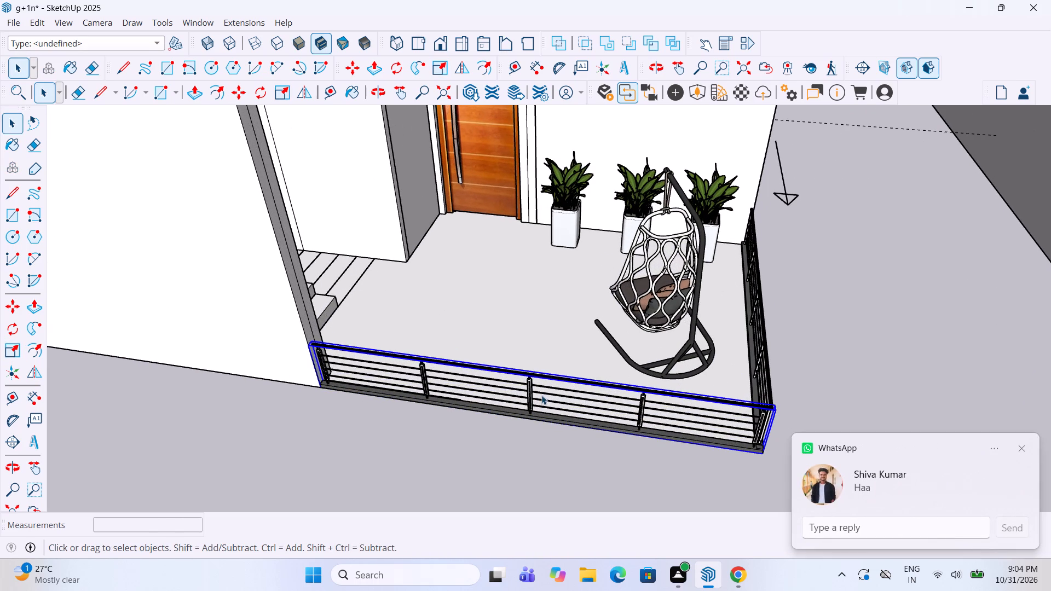
{"action": "key", "text": "s"}
{"action": "left_click_drag", "start_coordinate": [530, 370], "coordinate": [530, 370]}
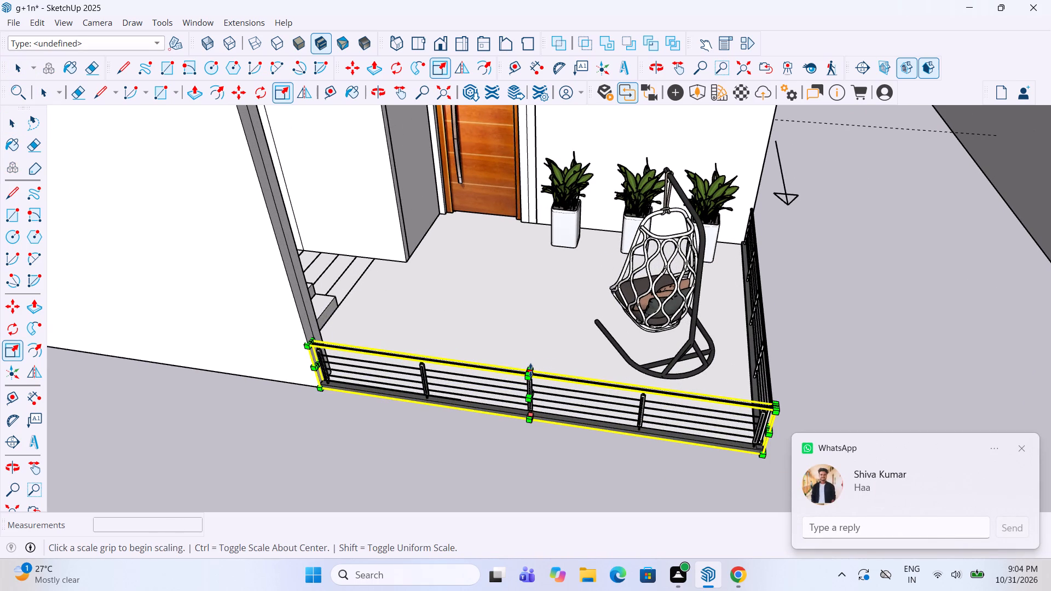
{"action": "left_click_drag", "start_coordinate": [530, 370], "coordinate": [522, 340]}
{"action": "scroll", "coordinate": [530, 366], "scroll_direction": "up", "scroll_amount": 4}
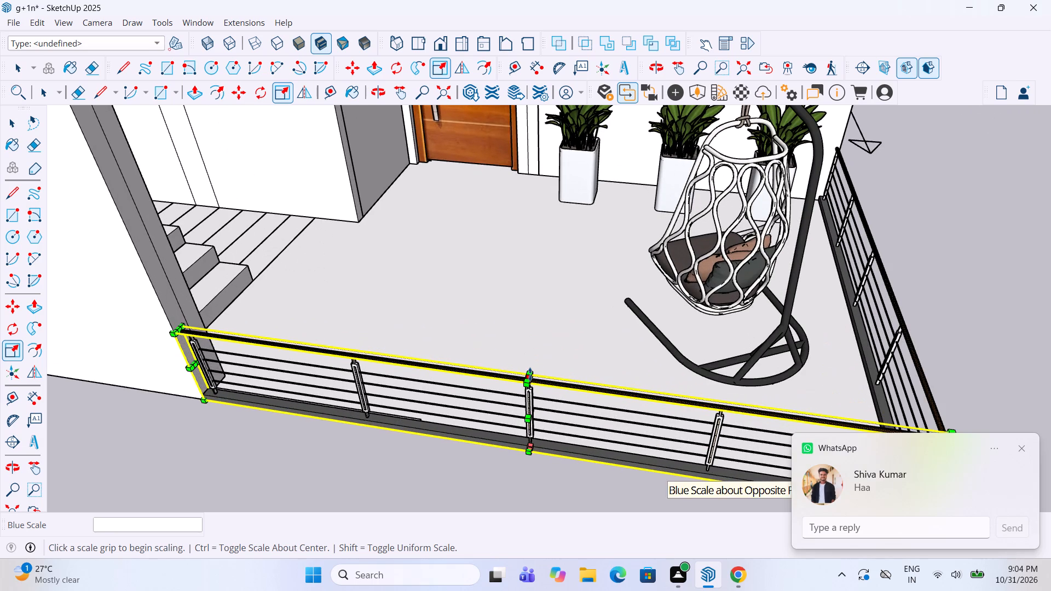
{"action": "left_click_drag", "start_coordinate": [530, 374], "coordinate": [506, 320]}
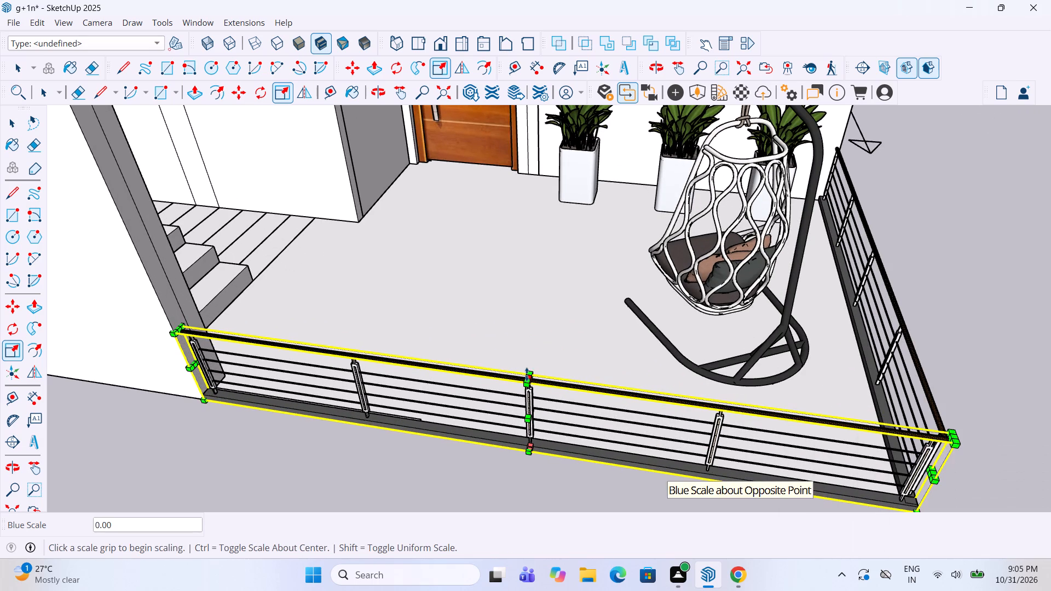
{"action": "left_click_drag", "start_coordinate": [527, 374], "coordinate": [519, 306]}
{"action": "left_click_drag", "start_coordinate": [526, 377], "coordinate": [530, 260]}
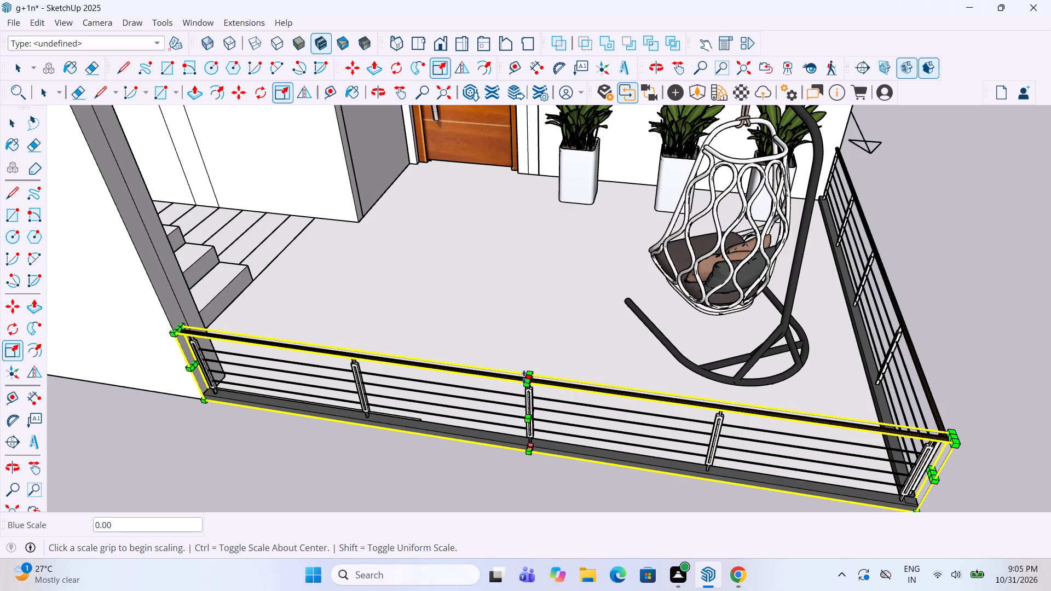
{"action": "left_click_drag", "start_coordinate": [527, 377], "coordinate": [513, 299]}
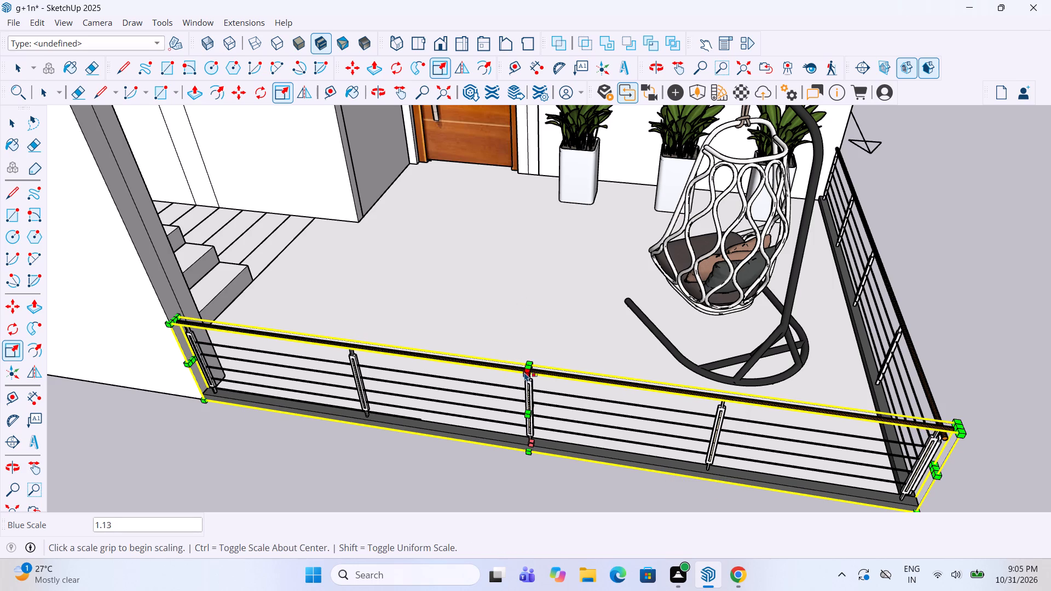
{"action": "left_click_drag", "start_coordinate": [527, 367], "coordinate": [523, 326]}
{"action": "scroll", "coordinate": [528, 366], "scroll_direction": "up", "scroll_amount": 8}
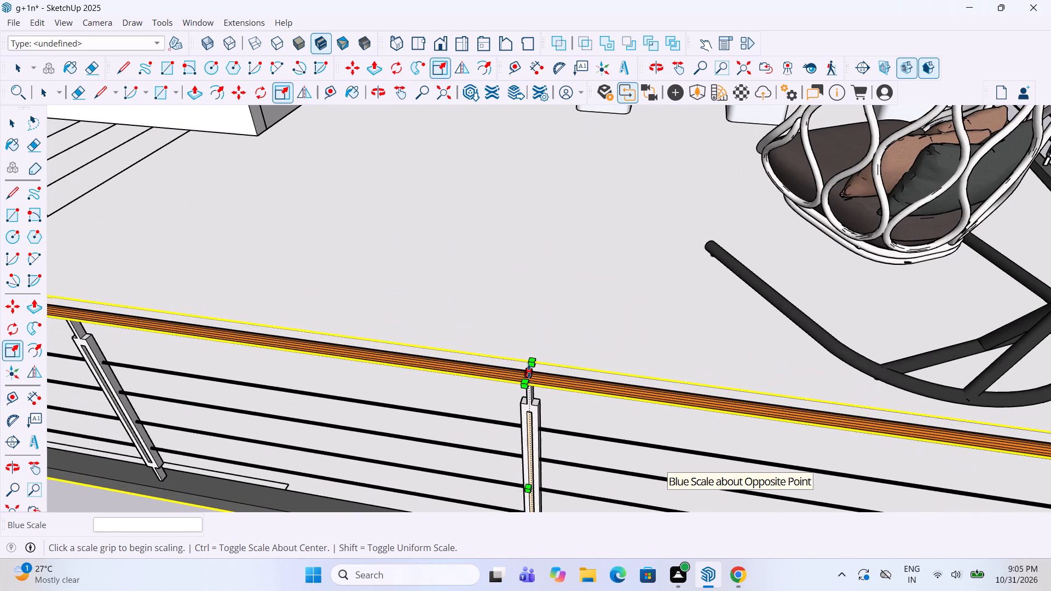
{"action": "left_click_drag", "start_coordinate": [528, 373], "coordinate": [509, 220]}
{"action": "scroll", "coordinate": [496, 325], "scroll_direction": "down", "scroll_amount": 5}
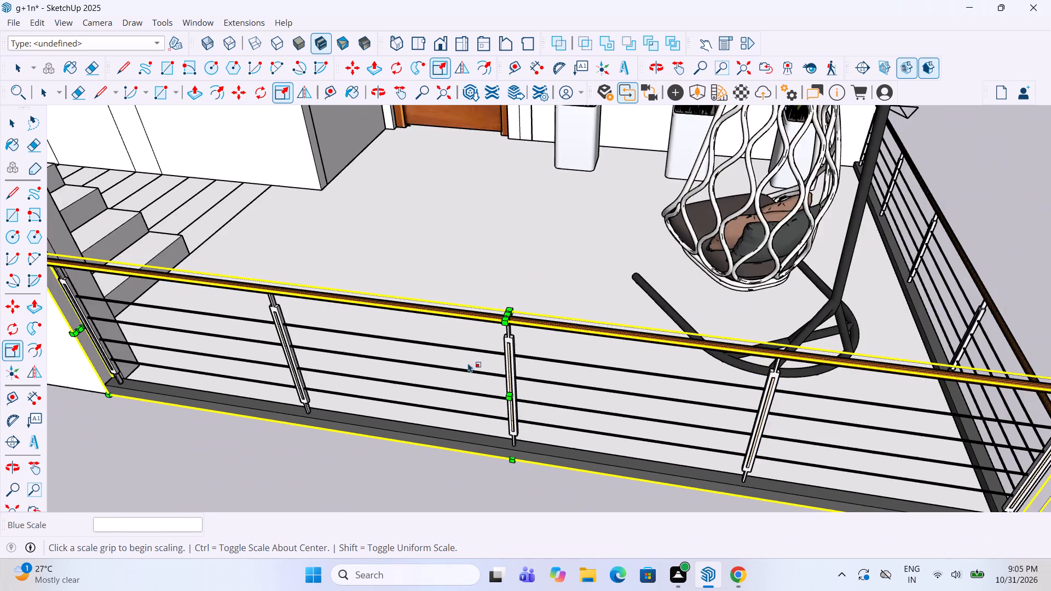
{"action": "scroll", "coordinate": [446, 358], "scroll_direction": "down", "scroll_amount": 5}
{"action": "key", "text": "space"}
{"action": "left_click", "coordinate": [501, 433]}
Scale the side balcony railing's height along the blue axis by about 1.47 to match the front railing.
{"action": "scroll", "coordinate": [465, 377], "scroll_direction": "down", "scroll_amount": 6}
{"action": "middle_click_drag", "start_coordinate": [760, 304], "coordinate": [644, 269]}
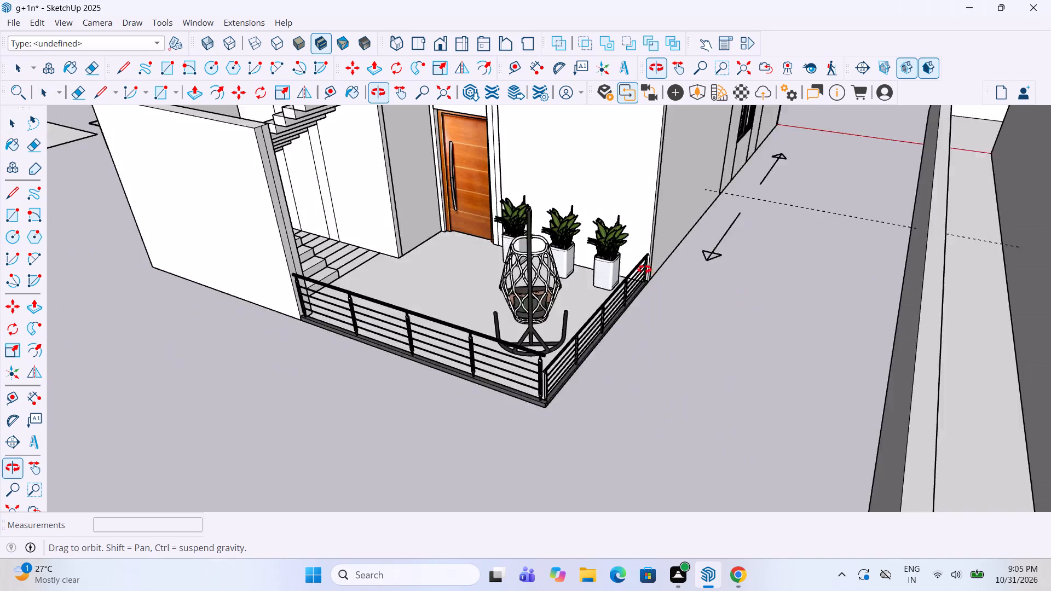
{"action": "middle_click_drag", "start_coordinate": [644, 269], "coordinate": [605, 272]}
{"action": "scroll", "coordinate": [527, 344], "scroll_direction": "up", "scroll_amount": 5}
{"action": "left_click", "coordinate": [507, 326]}
{"action": "scroll", "coordinate": [506, 304], "scroll_direction": "up", "scroll_amount": 5}
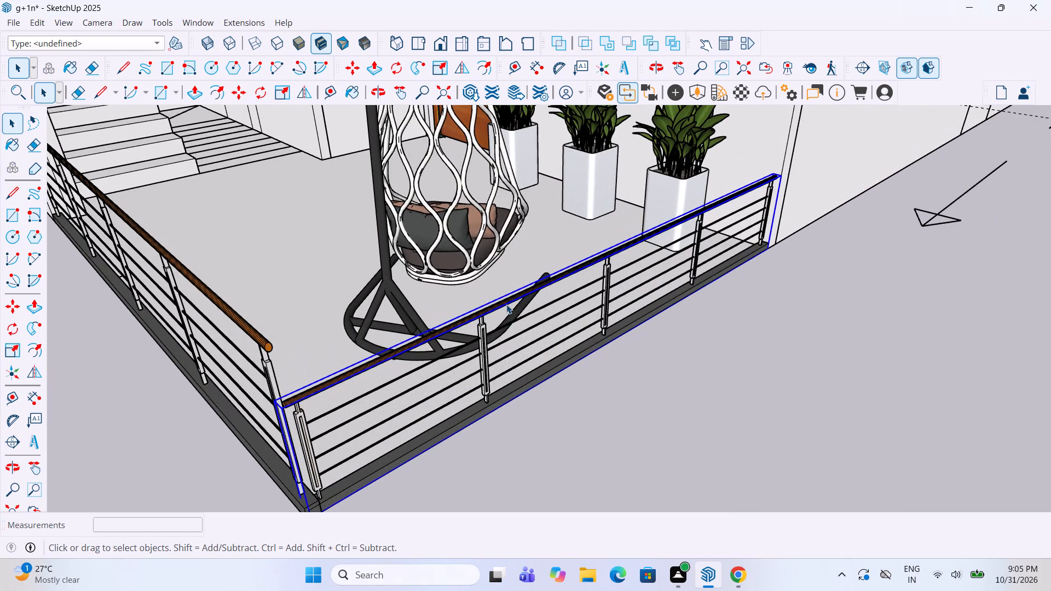
{"action": "key", "text": "s"}
{"action": "middle_click_drag", "start_coordinate": [615, 235], "coordinate": [592, 311]}
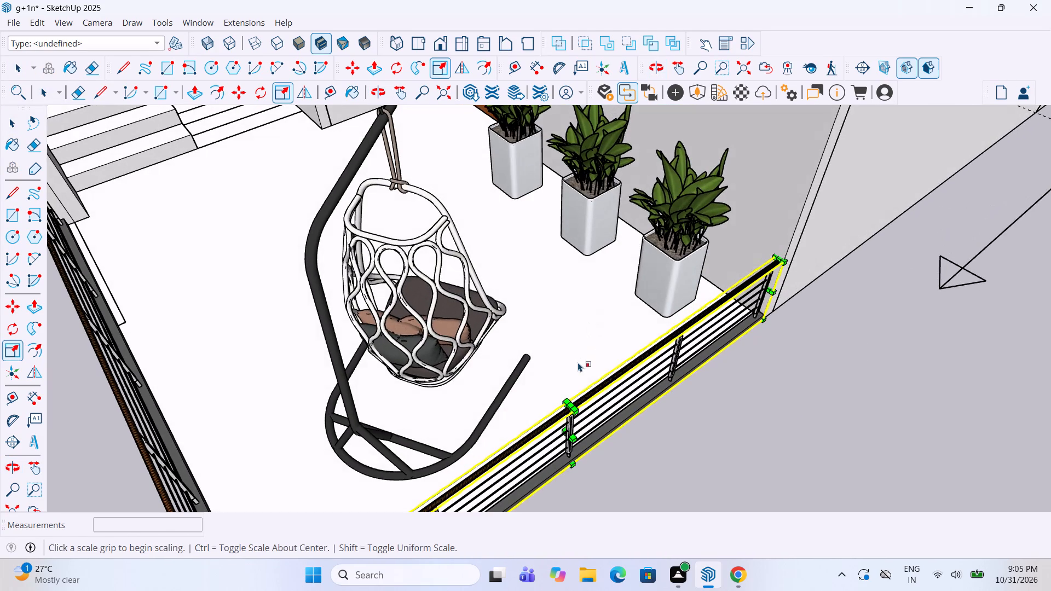
{"action": "left_click_drag", "start_coordinate": [571, 404], "coordinate": [556, 354]}
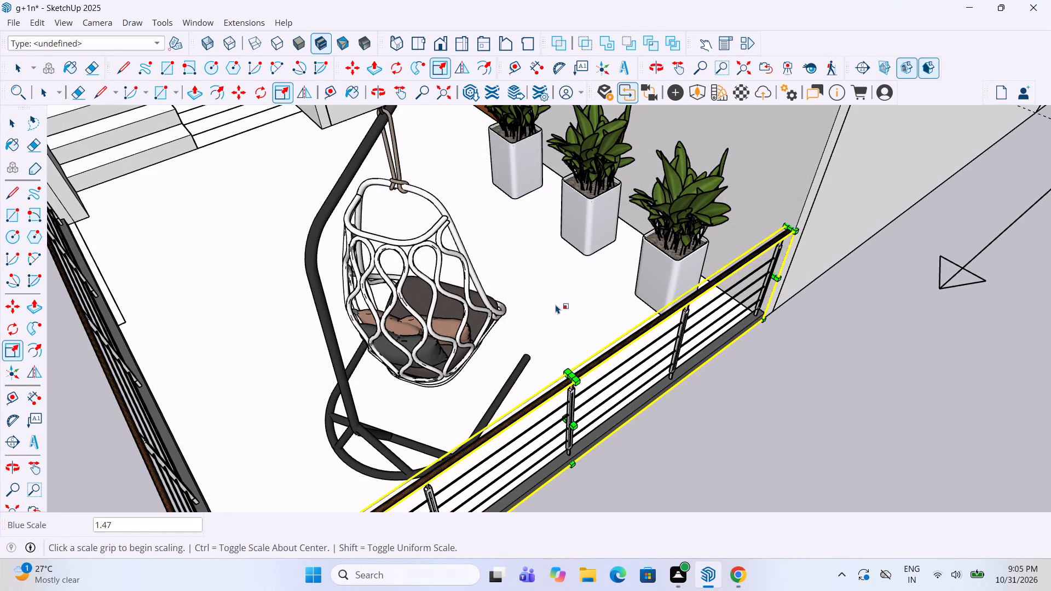
{"action": "scroll", "coordinate": [556, 292], "scroll_direction": "down", "scroll_amount": 4}
{"action": "middle_click_drag", "start_coordinate": [553, 341], "coordinate": [618, 224]}
{"action": "key", "text": "space"}
{"action": "left_click", "coordinate": [643, 366]}
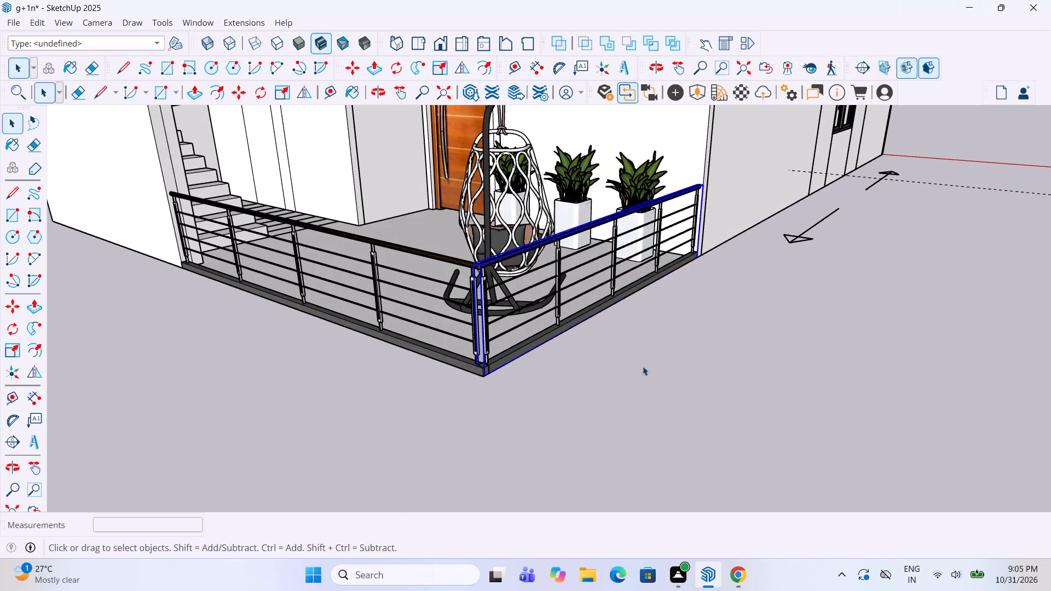
Examine the taller balcony railings and the overall layout of both floors from several angles and distances.
{"action": "middle_click_drag", "start_coordinate": [493, 270], "coordinate": [636, 303]}
{"action": "scroll", "coordinate": [606, 342], "scroll_direction": "down", "scroll_amount": 6}
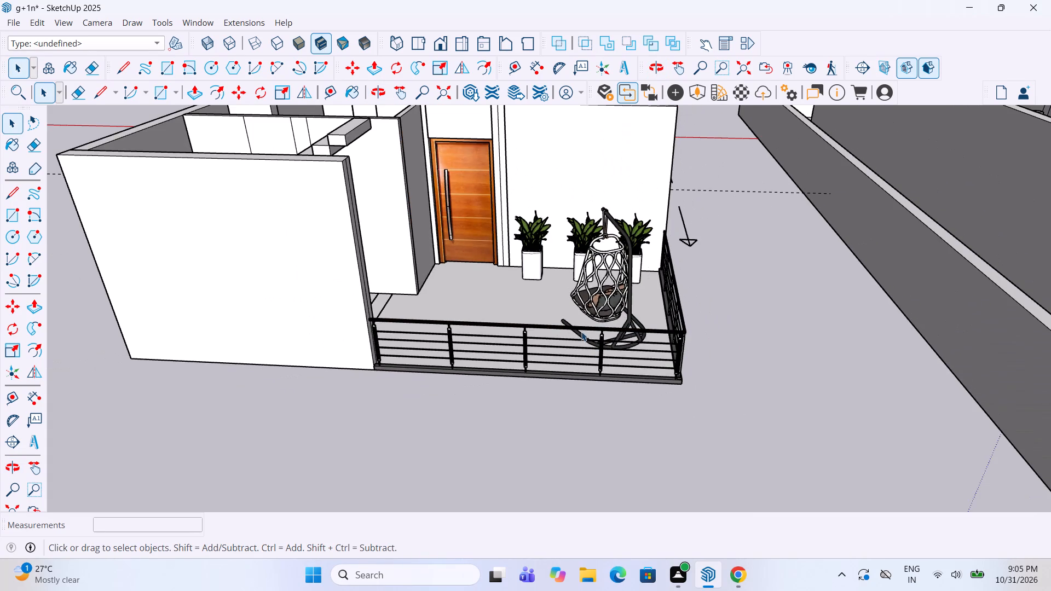
{"action": "middle_click_drag", "start_coordinate": [607, 351], "coordinate": [627, 364]}
{"action": "scroll", "coordinate": [622, 362], "scroll_direction": "down", "scroll_amount": 6}
{"action": "left_click", "coordinate": [612, 438]}
{"action": "middle_click_drag", "start_coordinate": [568, 292], "coordinate": [576, 336]}
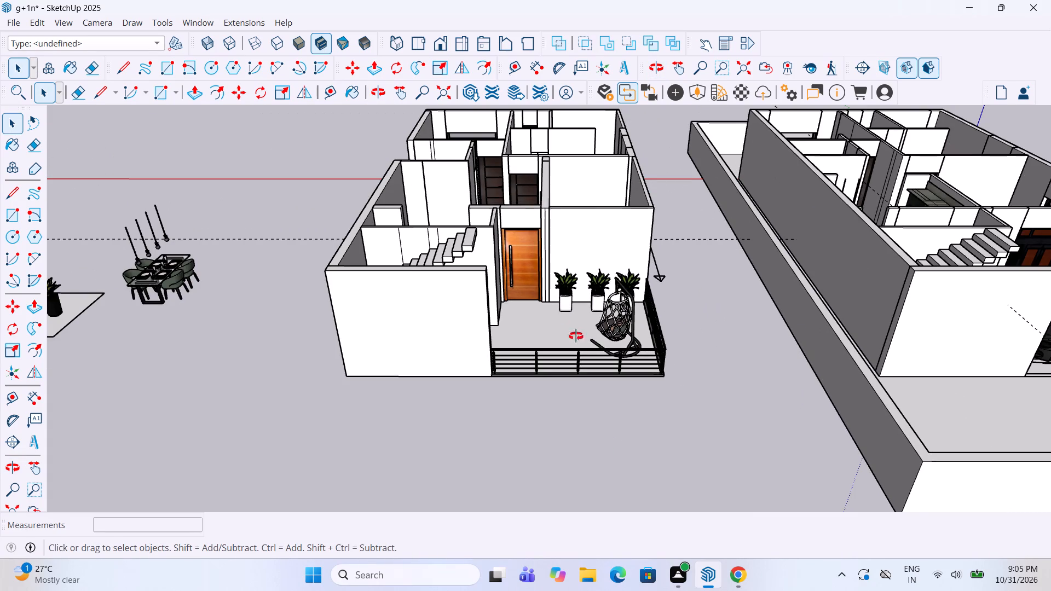
{"action": "middle_click_drag", "start_coordinate": [576, 336], "coordinate": [598, 420]}
{"action": "scroll", "coordinate": [532, 357], "scroll_direction": "down", "scroll_amount": 5}
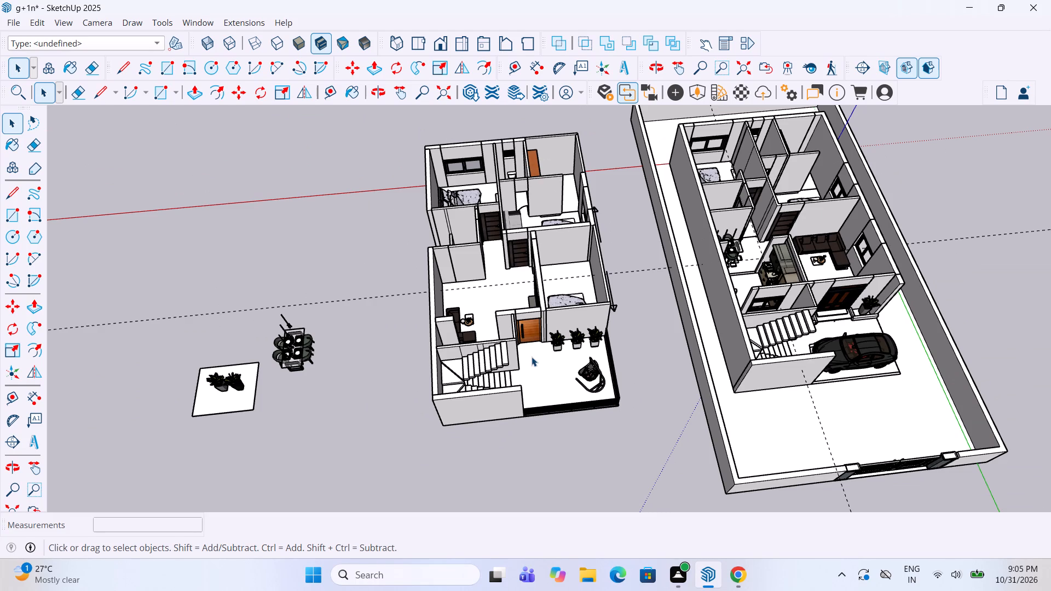
{"action": "middle_click_drag", "start_coordinate": [535, 349], "coordinate": [504, 327]}
{"action": "scroll", "coordinate": [504, 327], "scroll_direction": "down", "scroll_amount": 4}
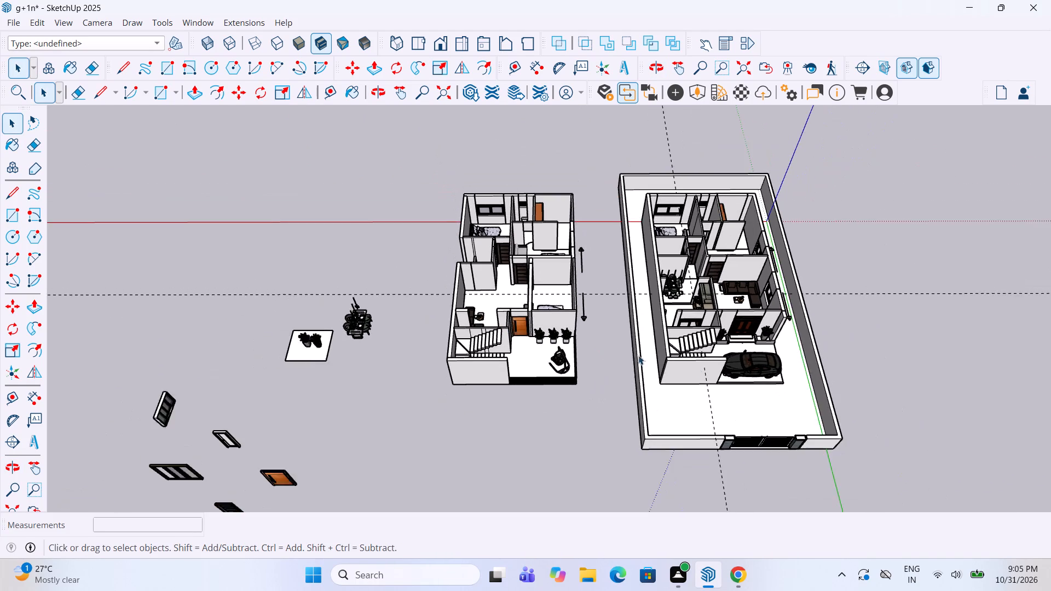
Copy the grey-potted plant from the loose white slab to the ground-floor yard, near the corner of the blank staircase wall.
{"action": "scroll", "coordinate": [700, 368], "scroll_direction": "up", "scroll_amount": 3}
{"action": "left_click", "coordinate": [172, 332]}
{"action": "scroll", "coordinate": [183, 337], "scroll_direction": "up", "scroll_amount": 3}
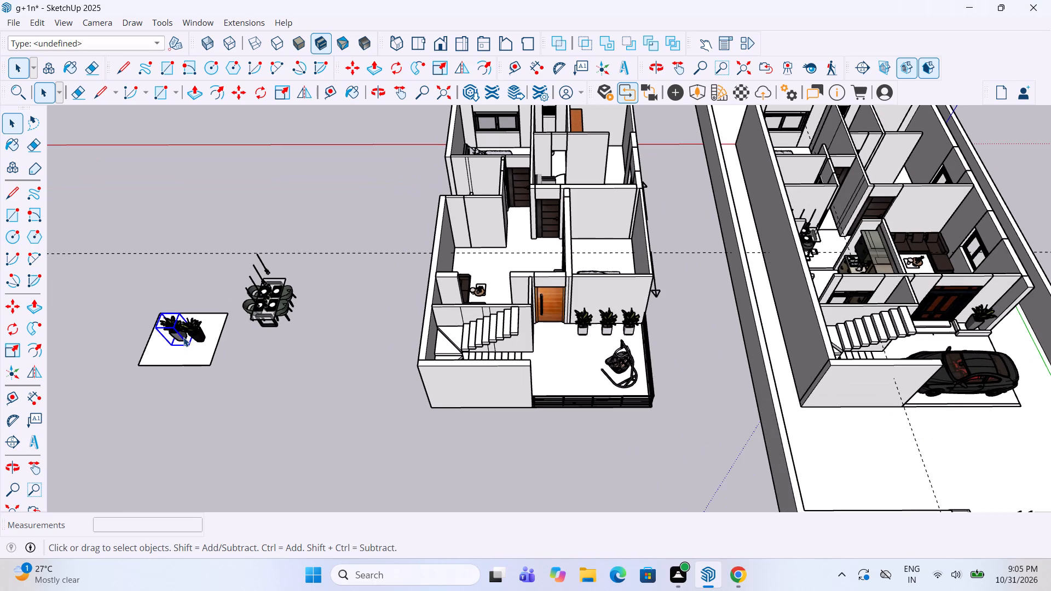
{"action": "key", "text": "m"}
{"action": "left_click", "coordinate": [163, 329], "text": "ctrl"}
{"action": "scroll", "coordinate": [174, 436], "scroll_direction": "down", "scroll_amount": 3}
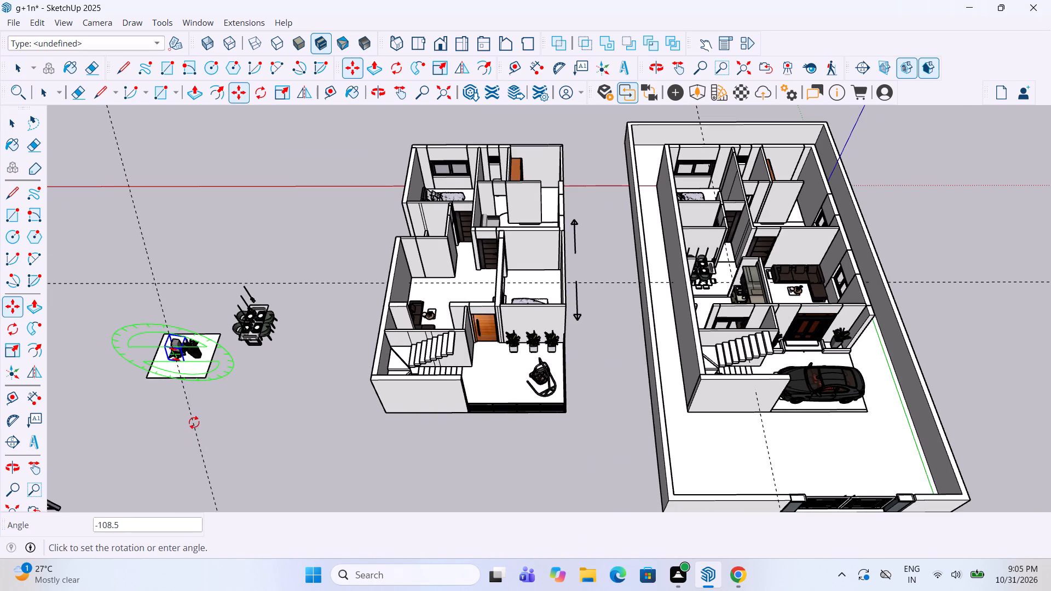
{"action": "key", "text": "Escape"}
{"action": "scroll", "coordinate": [168, 391], "scroll_direction": "up", "scroll_amount": 4}
{"action": "key", "text": "m"}
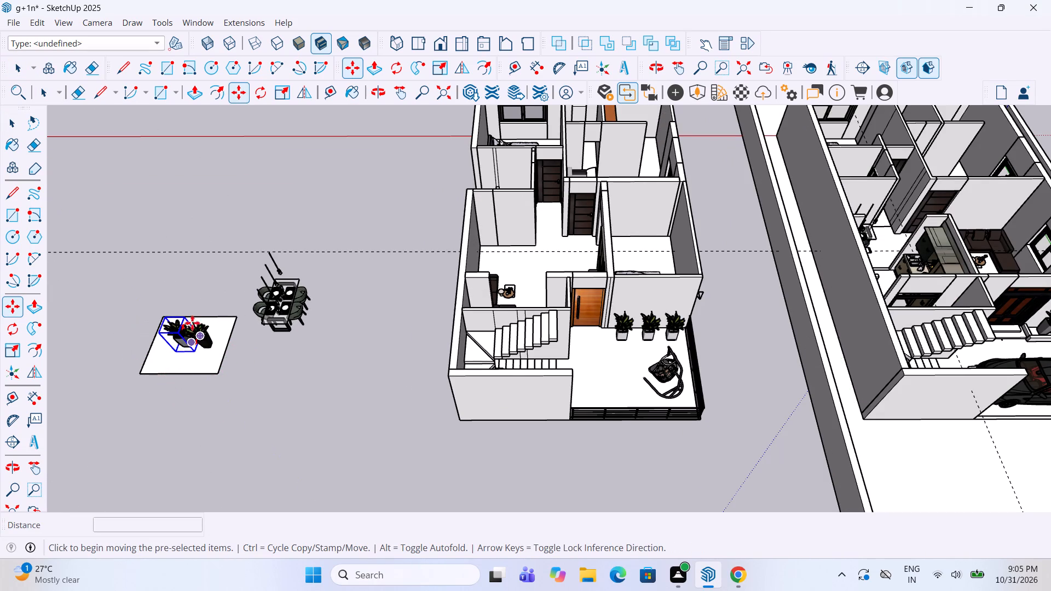
{"action": "left_click", "coordinate": [177, 342]}
{"action": "scroll", "coordinate": [142, 398], "scroll_direction": "down", "scroll_amount": 9}
{"action": "scroll", "coordinate": [534, 352], "scroll_direction": "up", "scroll_amount": 3}
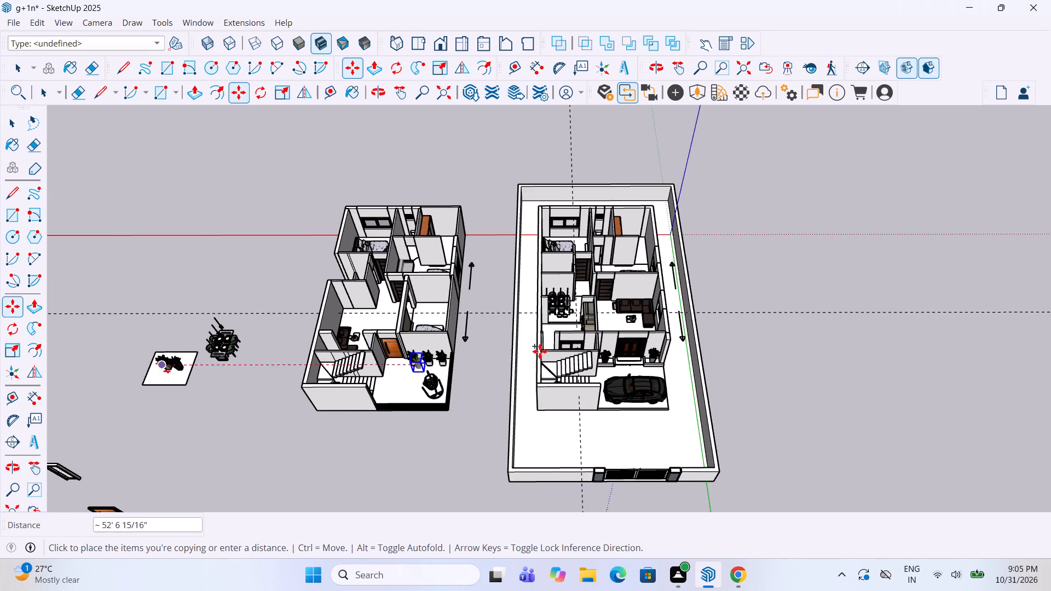
{"action": "scroll", "coordinate": [547, 425], "scroll_direction": "up", "scroll_amount": 10}
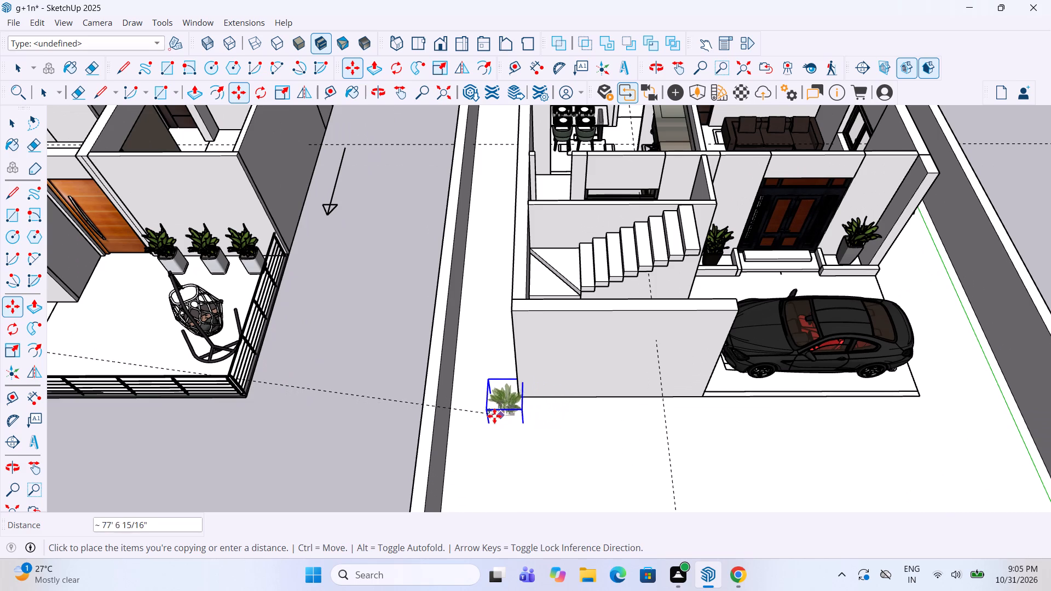
{"action": "left_click", "coordinate": [504, 431]}
Raise the copied plant about 2' 11" onto the yard floor and shift it about 1' 9" in front of the staircase wall's corner.
{"action": "middle_click_drag", "start_coordinate": [534, 425], "coordinate": [478, 323]}
{"action": "scroll", "coordinate": [522, 412], "scroll_direction": "up", "scroll_amount": 1}
{"action": "scroll", "coordinate": [516, 469], "scroll_direction": "up", "scroll_amount": 4}
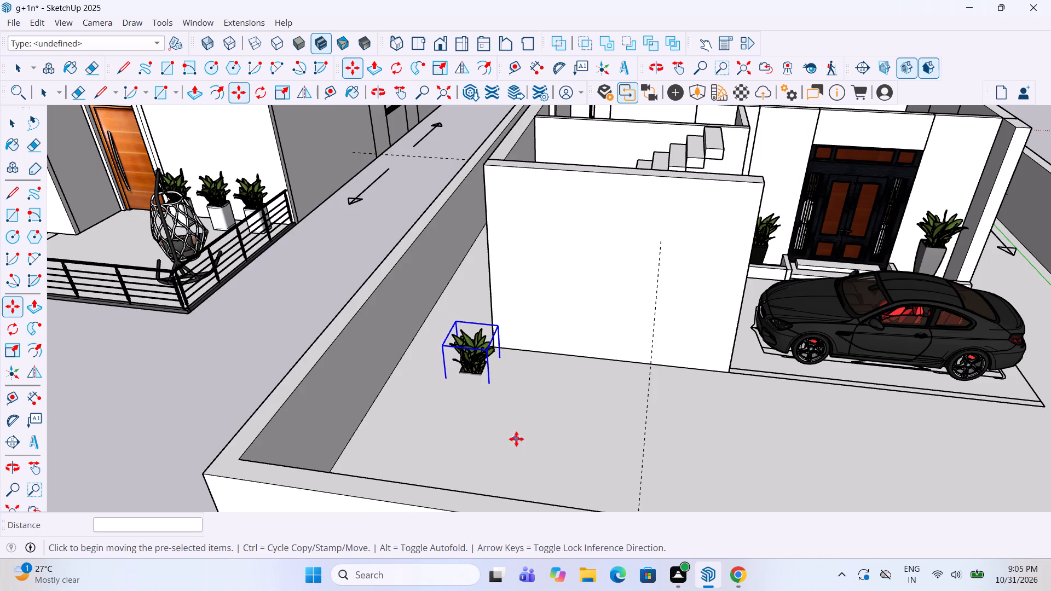
{"action": "left_click_drag", "start_coordinate": [490, 376], "coordinate": [487, 328]}
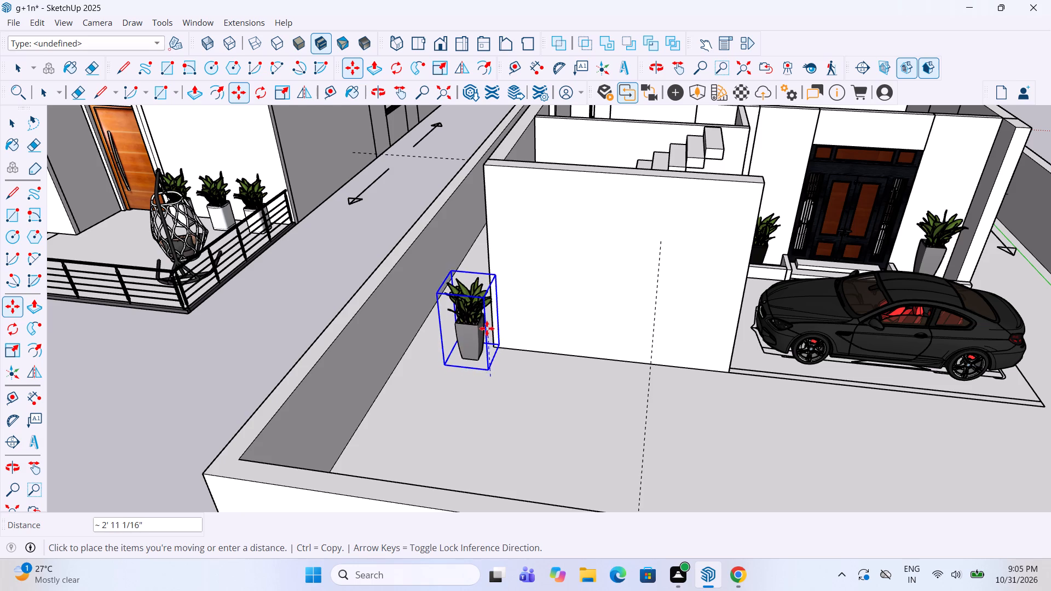
{"action": "left_click_drag", "start_coordinate": [486, 369], "coordinate": [521, 386]}
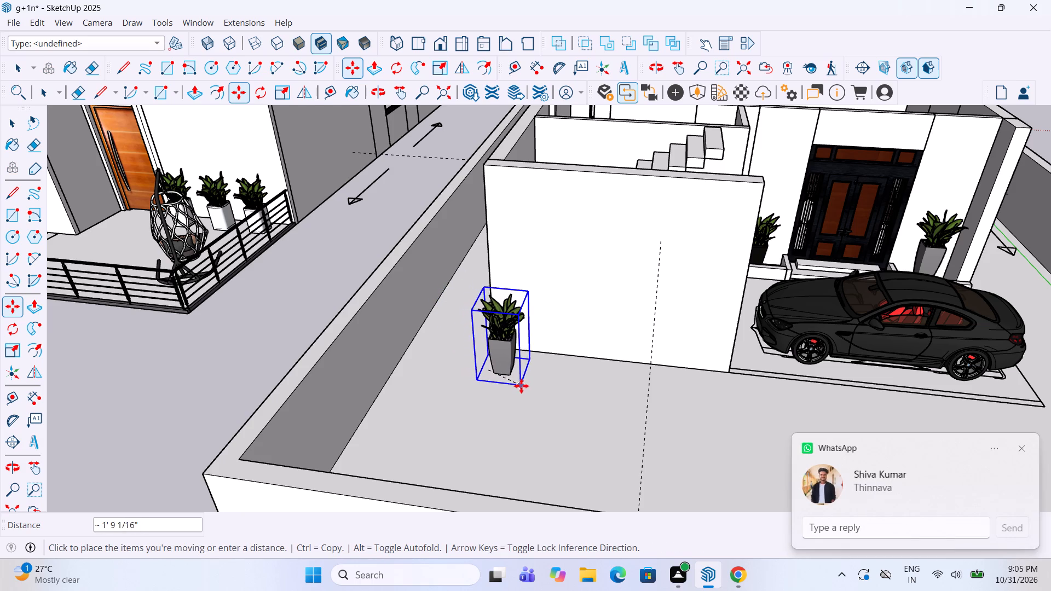
{"action": "left_click_drag", "start_coordinate": [521, 386], "coordinate": [523, 386]}
{"action": "key", "text": "space"}
{"action": "left_click", "coordinate": [265, 328]}
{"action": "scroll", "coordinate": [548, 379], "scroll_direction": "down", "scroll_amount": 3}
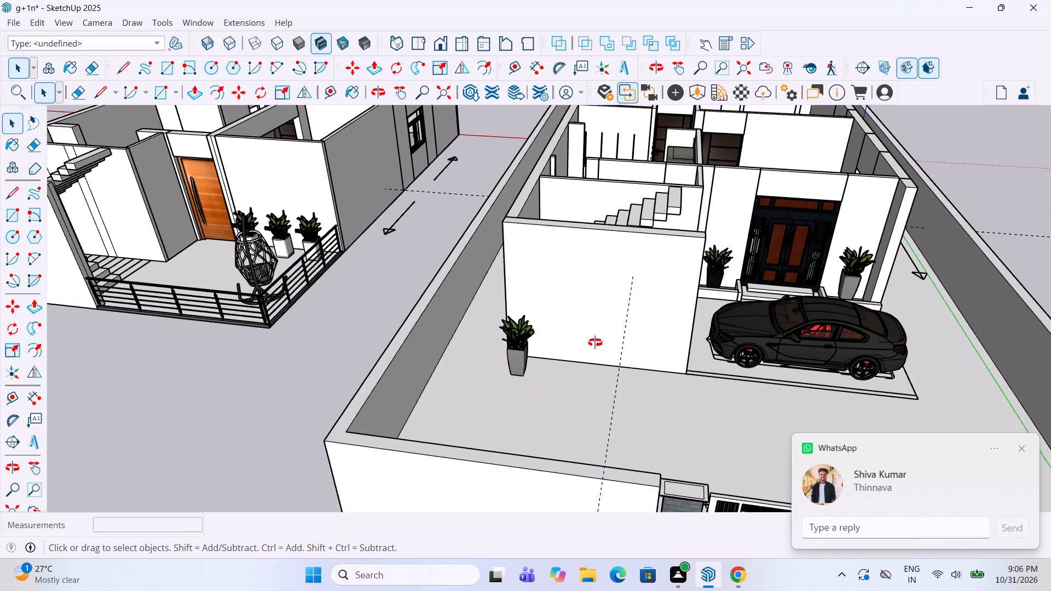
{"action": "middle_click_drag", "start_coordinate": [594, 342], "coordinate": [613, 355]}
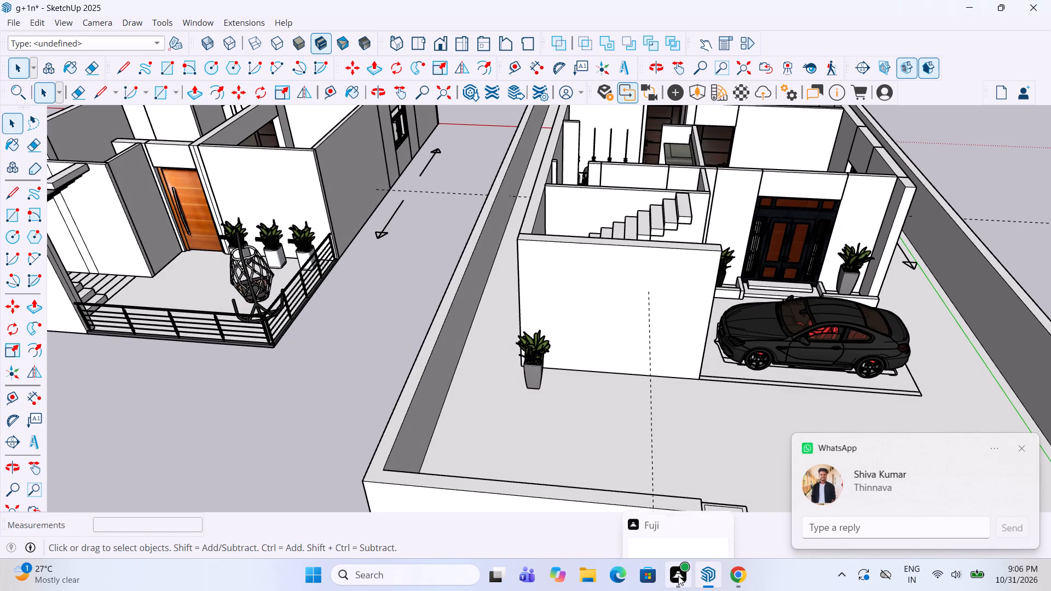
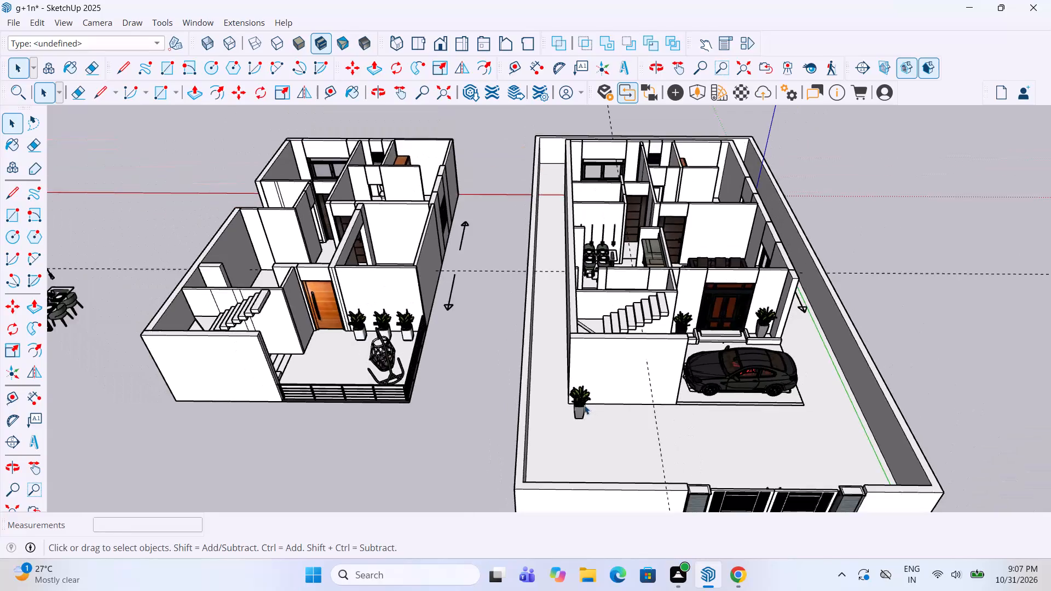
Copy the black-potted plant from the loose white slab about 81' to the ground-floor yard, beside the grey-potted plant at the staircase wall.
{"action": "scroll", "coordinate": [201, 339], "scroll_direction": "up", "scroll_amount": 5}
{"action": "scroll", "coordinate": [135, 362], "scroll_direction": "up", "scroll_amount": 3}
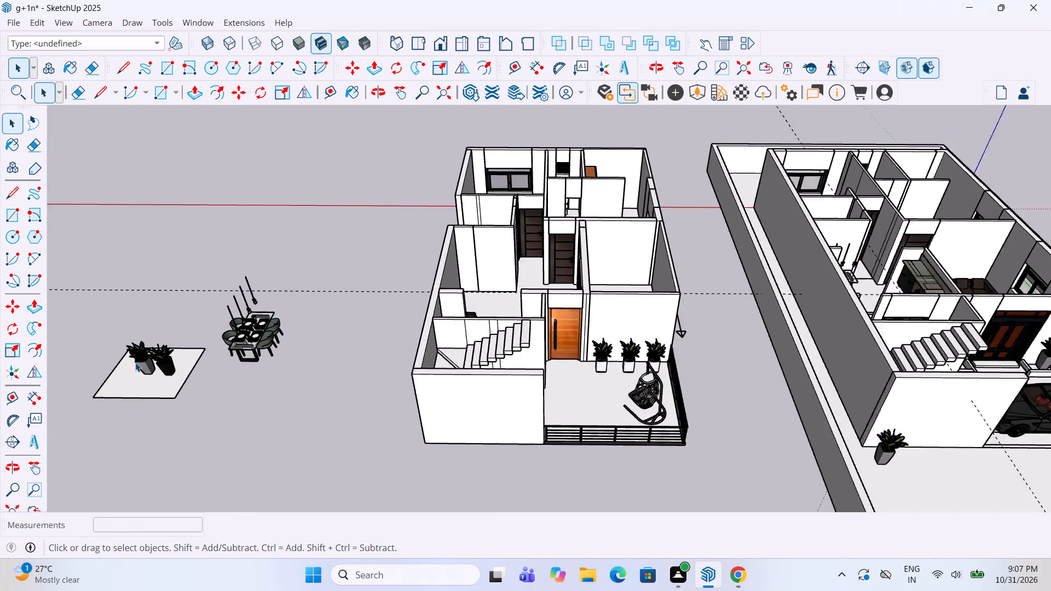
{"action": "scroll", "coordinate": [135, 362], "scroll_direction": "up", "scroll_amount": 1}
{"action": "left_click", "coordinate": [166, 360]}
{"action": "key", "text": "m"}
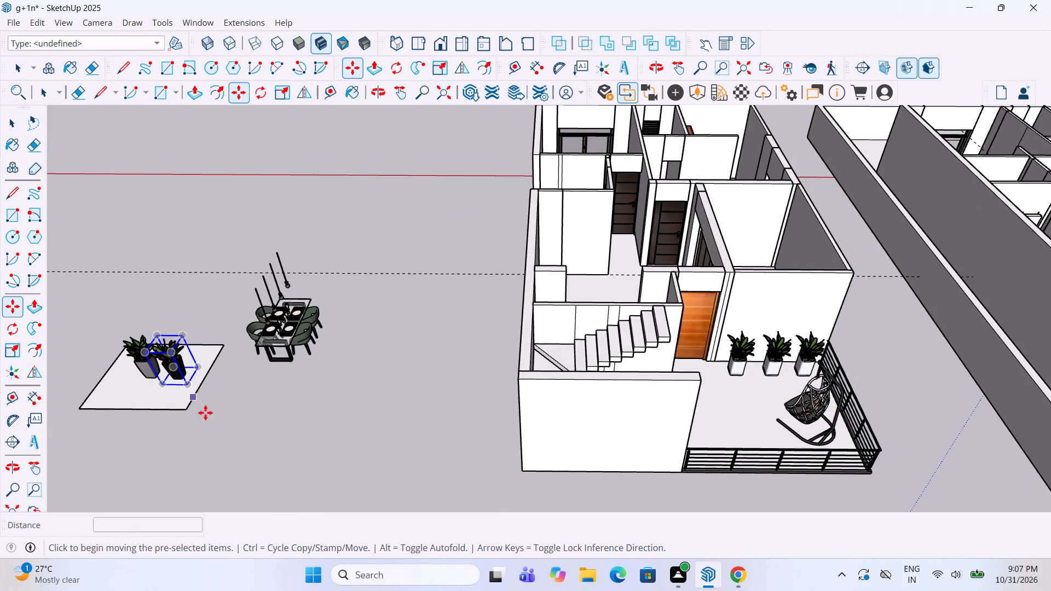
{"action": "left_click", "coordinate": [189, 387]}
{"action": "scroll", "coordinate": [581, 418], "scroll_direction": "down", "scroll_amount": 5}
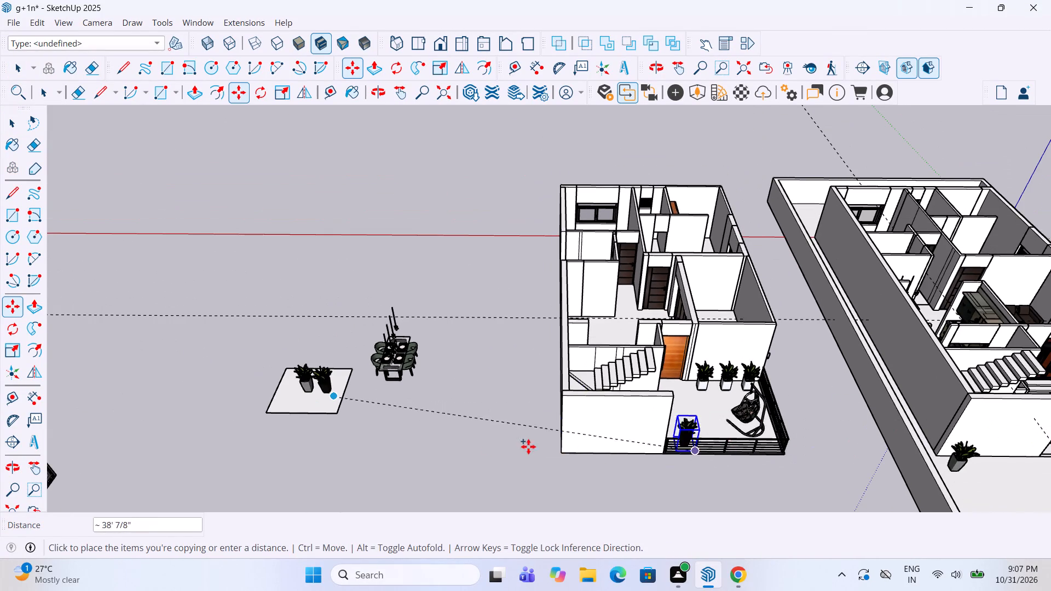
{"action": "scroll", "coordinate": [490, 447], "scroll_direction": "down", "scroll_amount": 5}
{"action": "scroll", "coordinate": [914, 491], "scroll_direction": "up", "scroll_amount": 4}
{"action": "scroll", "coordinate": [757, 470], "scroll_direction": "up", "scroll_amount": 15}
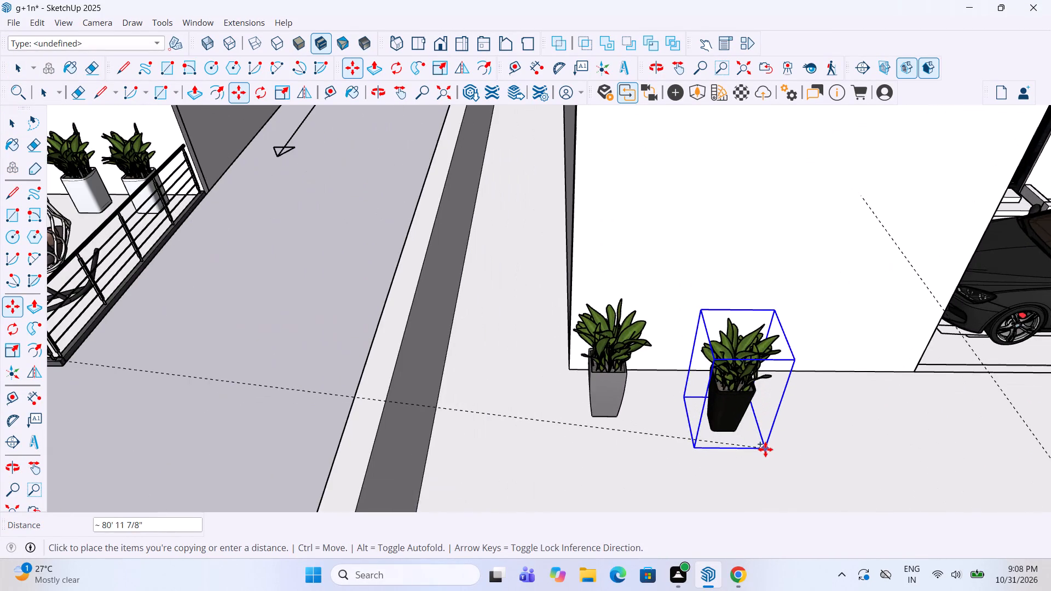
{"action": "scroll", "coordinate": [766, 443], "scroll_direction": "up", "scroll_amount": 3}
{"action": "left_click", "coordinate": [761, 417]}
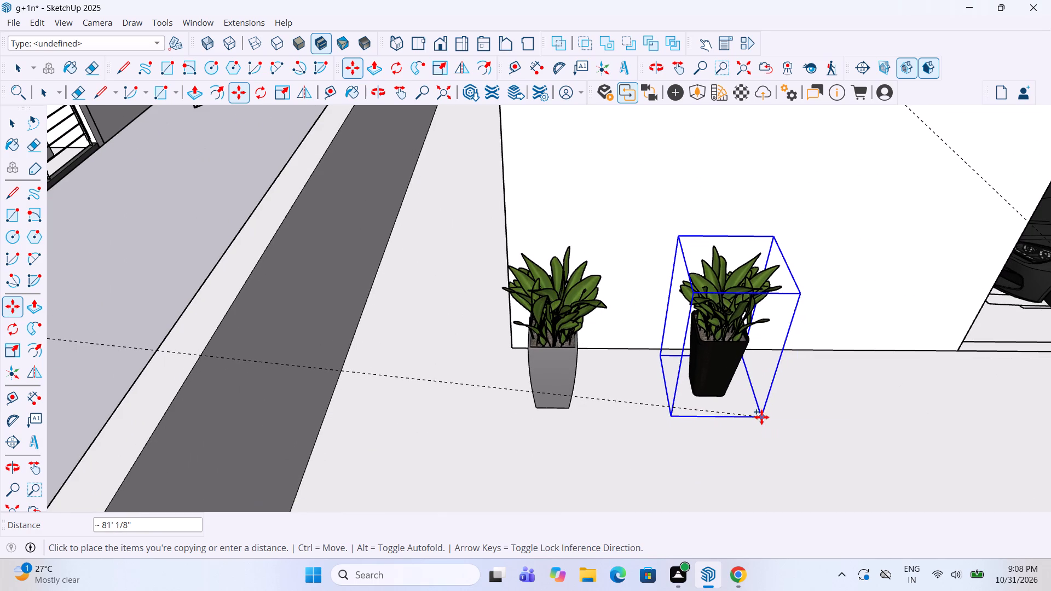
{"action": "scroll", "coordinate": [765, 436], "scroll_direction": "down", "scroll_amount": 5}
{"action": "key", "text": "space"}
{"action": "left_click", "coordinate": [307, 387]}
Nudge the copied black-potted plant slightly forward, away from the blank staircase wall.
{"action": "scroll", "coordinate": [760, 382], "scroll_direction": "down", "scroll_amount": 10}
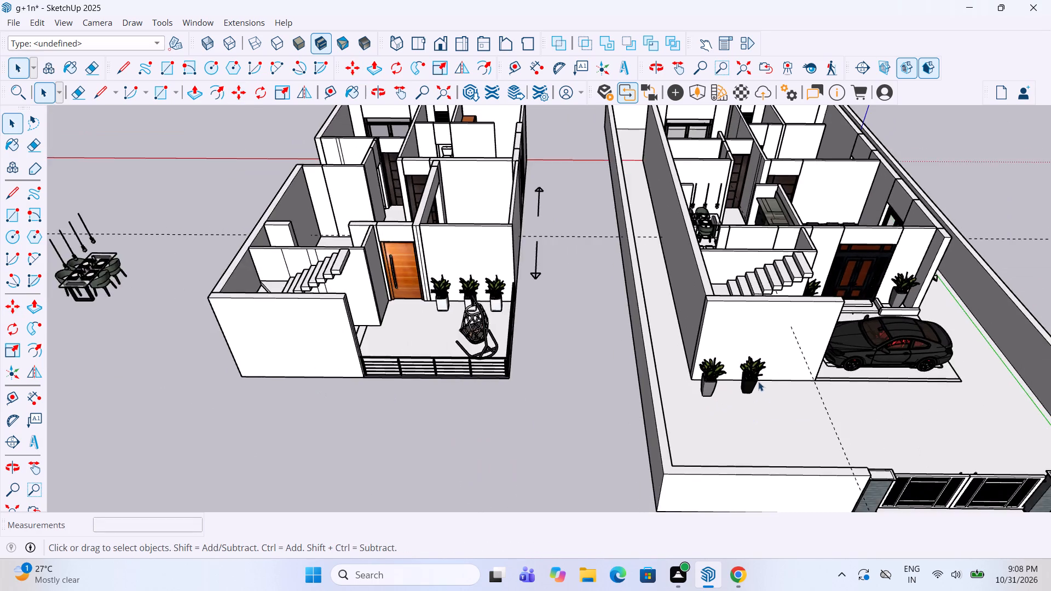
{"action": "scroll", "coordinate": [755, 381], "scroll_direction": "up", "scroll_amount": 10}
{"action": "left_click", "coordinate": [739, 387]}
{"action": "scroll", "coordinate": [738, 401], "scroll_direction": "up", "scroll_amount": 3}
{"action": "key", "text": "m"}
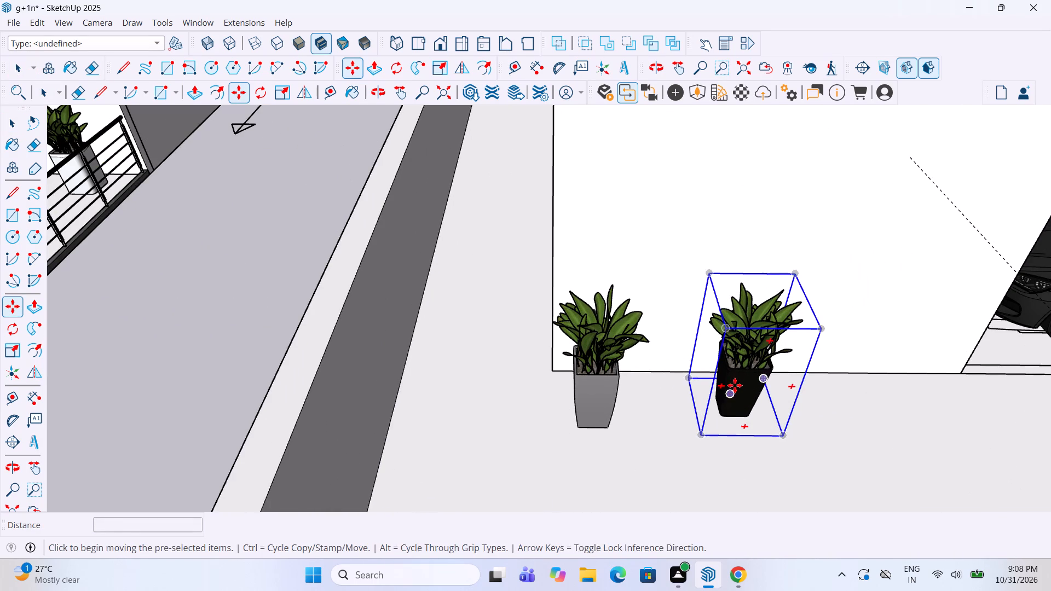
{"action": "left_click", "coordinate": [735, 385]}
{"action": "left_click", "coordinate": [734, 398]}
{"action": "key", "text": "space"}
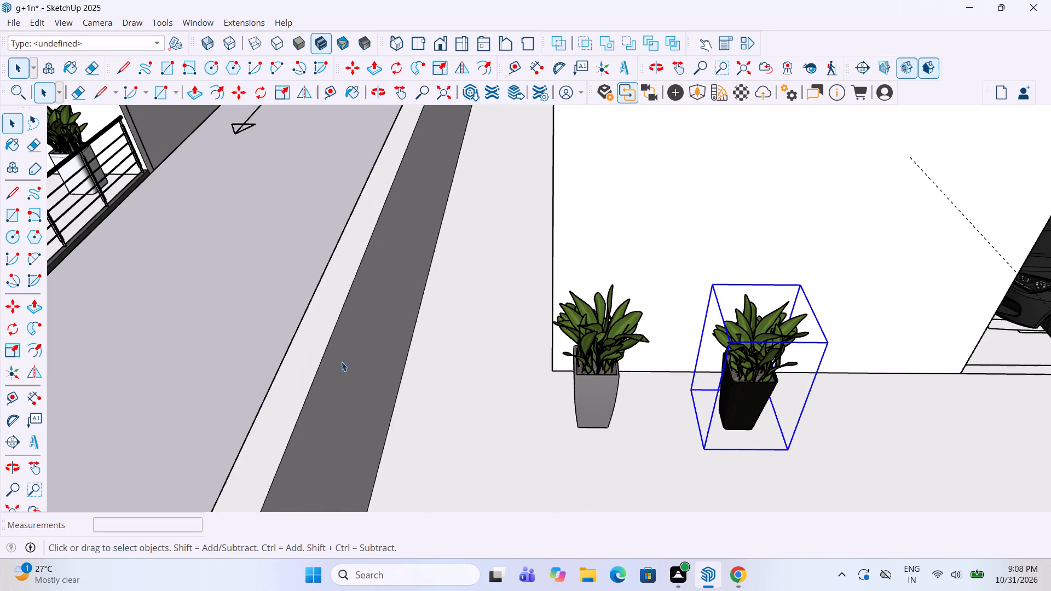
{"action": "left_click", "coordinate": [262, 343]}
Rotate the black car in front of the entrance by 90° on the ground plane.
{"action": "scroll", "coordinate": [269, 330], "scroll_direction": "down", "scroll_amount": 6}
{"action": "scroll", "coordinate": [615, 347], "scroll_direction": "down", "scroll_amount": 6}
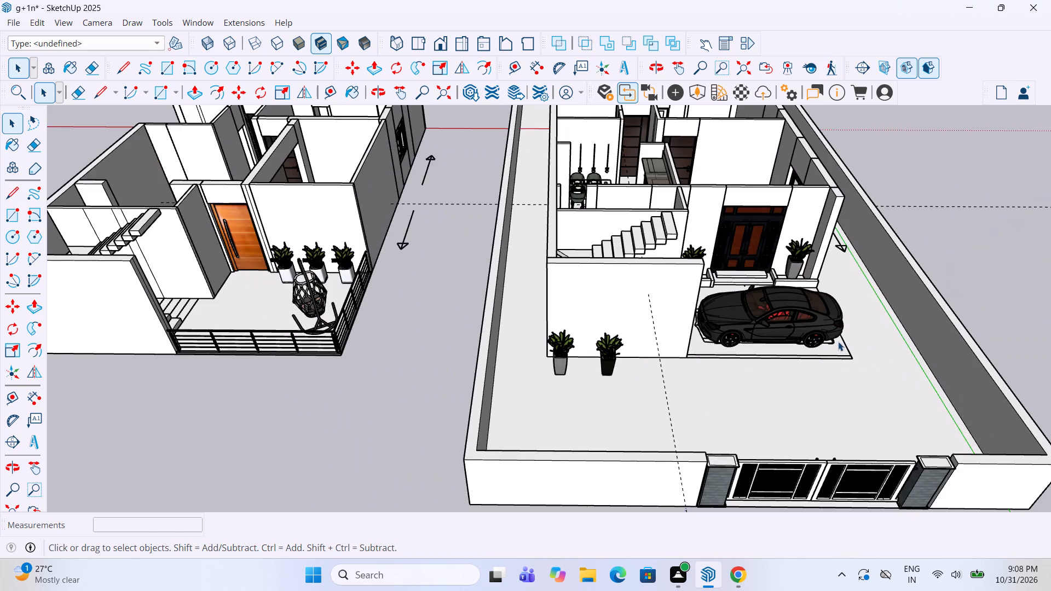
{"action": "scroll", "coordinate": [838, 341], "scroll_direction": "down", "scroll_amount": 1}
{"action": "middle_click_drag", "start_coordinate": [833, 339], "coordinate": [758, 351]}
{"action": "scroll", "coordinate": [651, 353], "scroll_direction": "down", "scroll_amount": 4}
{"action": "scroll", "coordinate": [751, 400], "scroll_direction": "up", "scroll_amount": 3}
{"action": "left_click", "coordinate": [729, 368]}
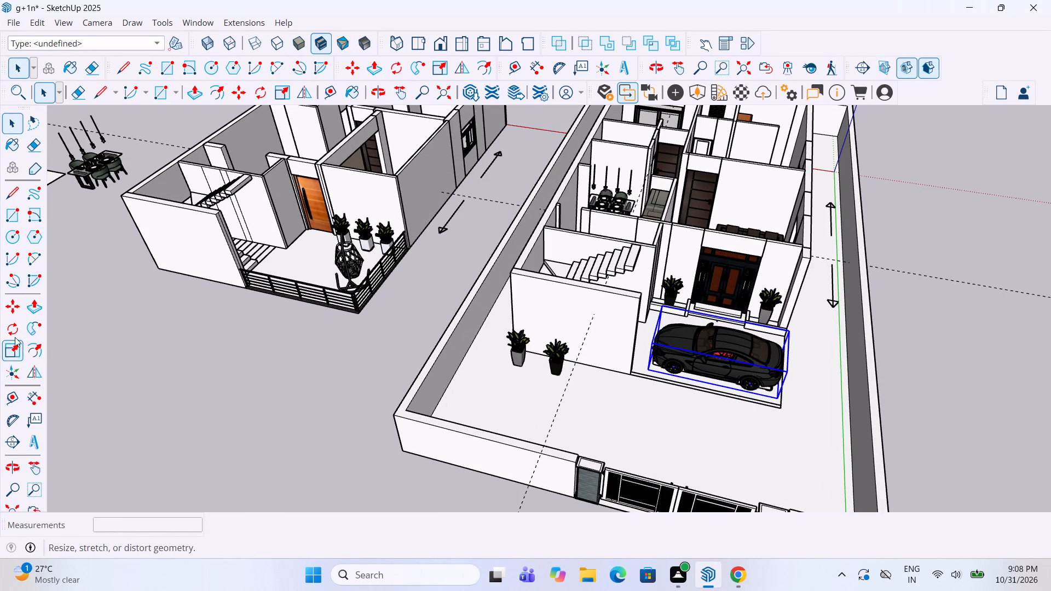
{"action": "left_click", "coordinate": [7, 332]}
{"action": "left_click", "coordinate": [252, 365]}
{"action": "left_click", "coordinate": [269, 371]}
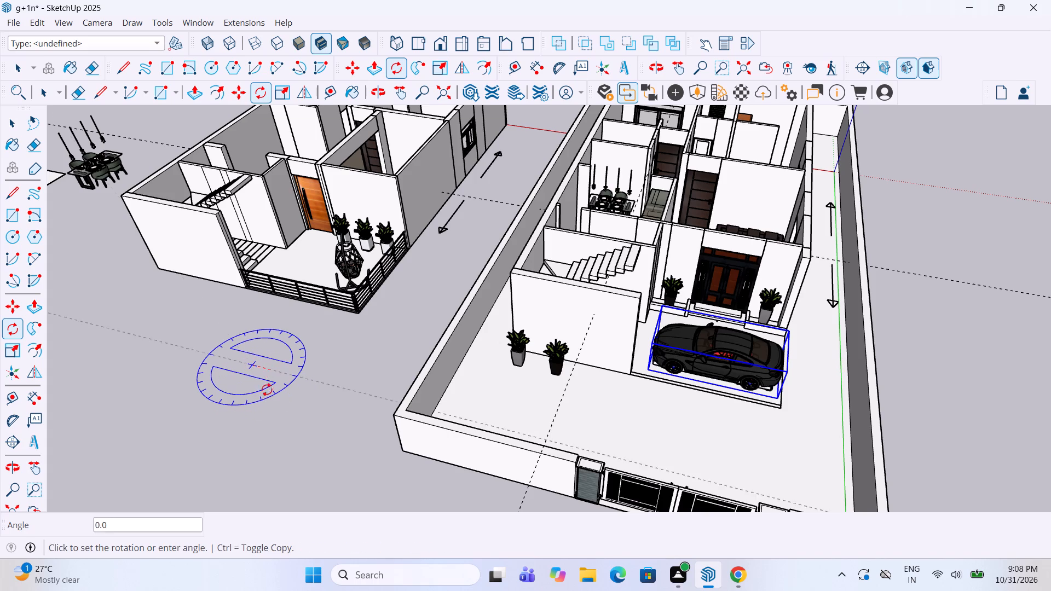
{"action": "scroll", "coordinate": [227, 385], "scroll_direction": "down", "scroll_amount": 4}
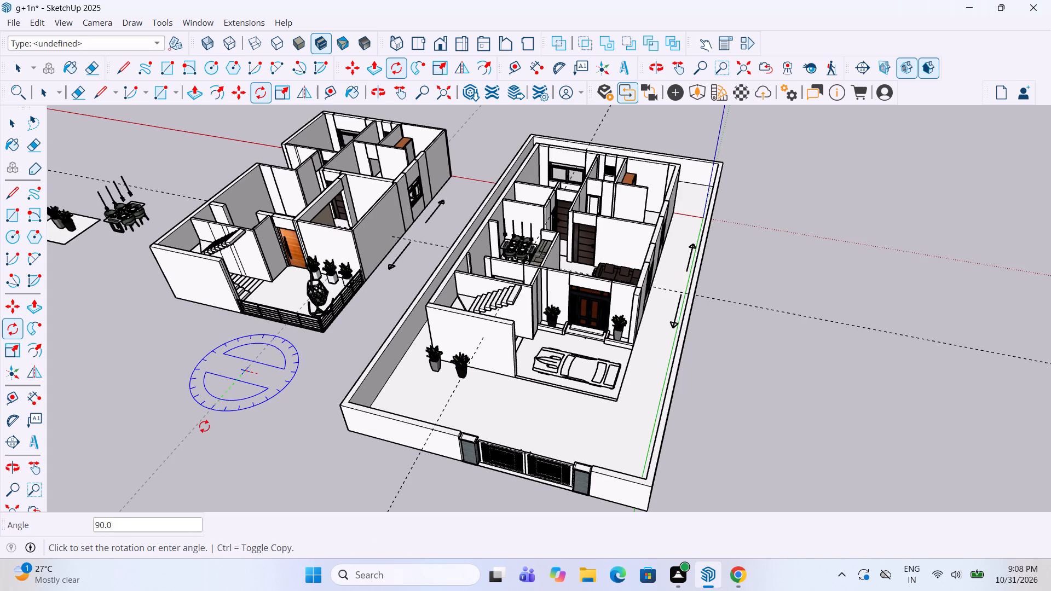
{"action": "left_click", "coordinate": [204, 426]}
Move the rotated car about 64' back into the ground-floor yard, in front of the entrance.
{"action": "scroll", "coordinate": [554, 248], "scroll_direction": "down", "scroll_amount": 9}
{"action": "scroll", "coordinate": [467, 428], "scroll_direction": "up", "scroll_amount": 4}
{"action": "scroll", "coordinate": [416, 444], "scroll_direction": "up", "scroll_amount": 3}
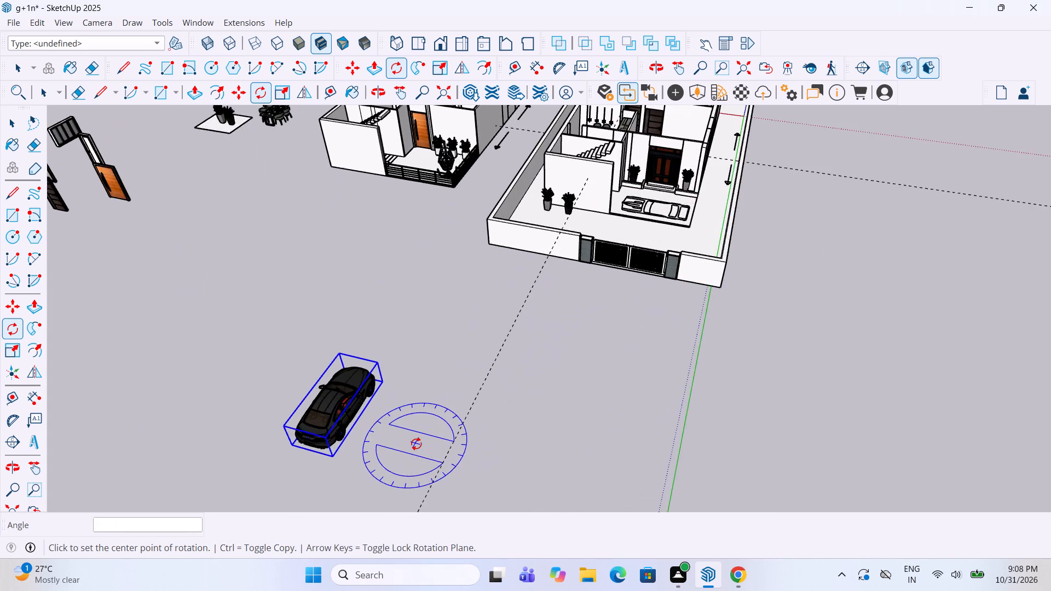
{"action": "scroll", "coordinate": [416, 444], "scroll_direction": "up", "scroll_amount": 3}
{"action": "key", "text": "m"}
{"action": "left_click", "coordinate": [317, 409]}
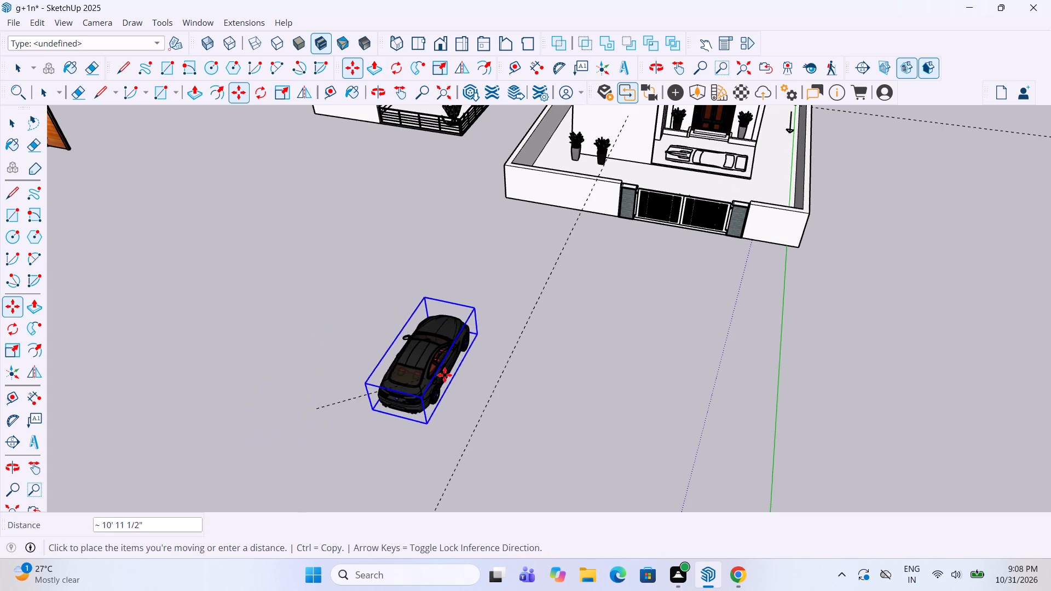
{"action": "scroll", "coordinate": [464, 379], "scroll_direction": "down", "scroll_amount": 4}
{"action": "scroll", "coordinate": [675, 223], "scroll_direction": "up", "scroll_amount": 4}
{"action": "middle_click_drag", "start_coordinate": [679, 202], "coordinate": [688, 280]}
{"action": "scroll", "coordinate": [677, 273], "scroll_direction": "up", "scroll_amount": 2}
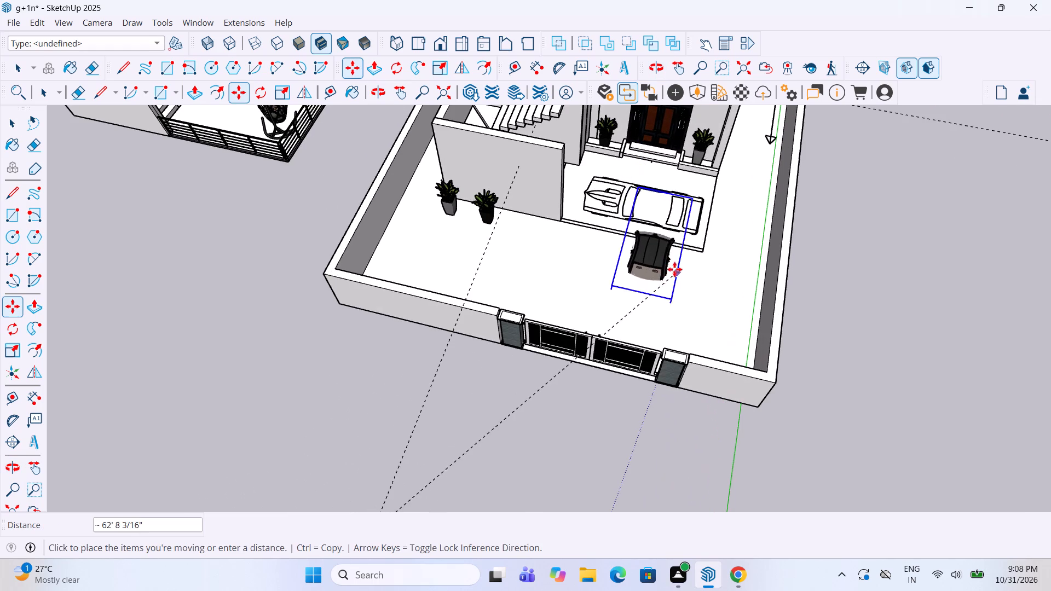
{"action": "left_click", "coordinate": [683, 262]}
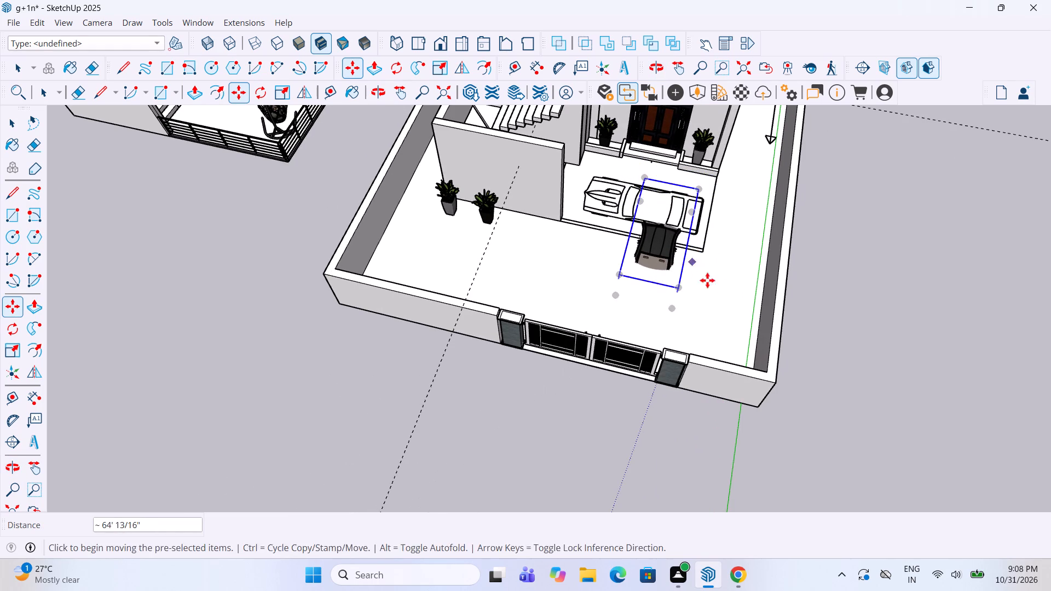
Move the sunken car 6' up onto the yard floor and shift it toward the side boundary wall.
{"action": "middle_click_drag", "start_coordinate": [714, 285], "coordinate": [651, 235]}
{"action": "scroll", "coordinate": [679, 255], "scroll_direction": "up", "scroll_amount": 2}
{"action": "scroll", "coordinate": [664, 321], "scroll_direction": "up", "scroll_amount": 3}
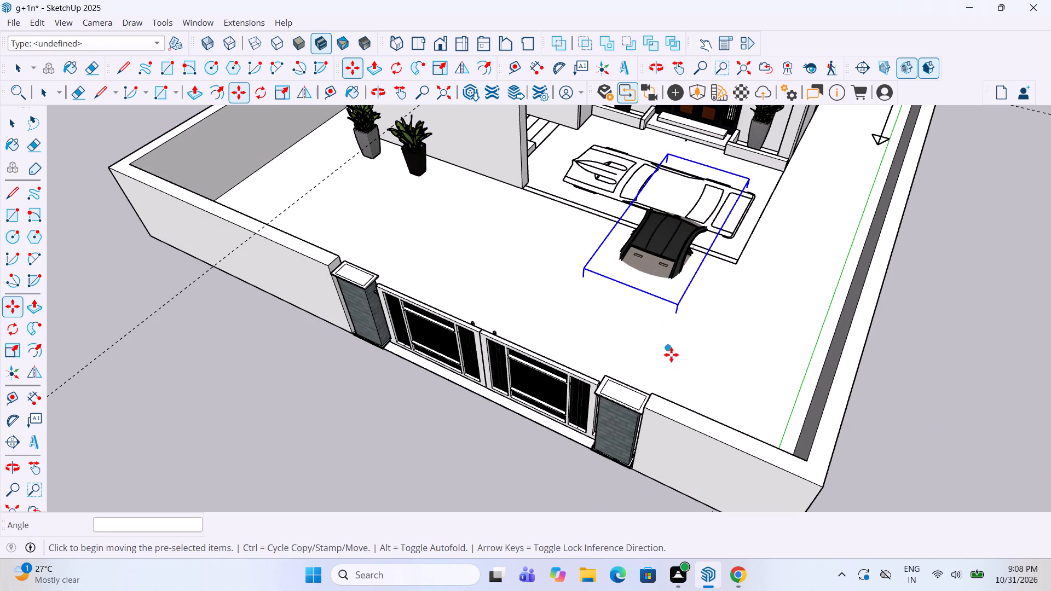
{"action": "left_click", "coordinate": [671, 354]}
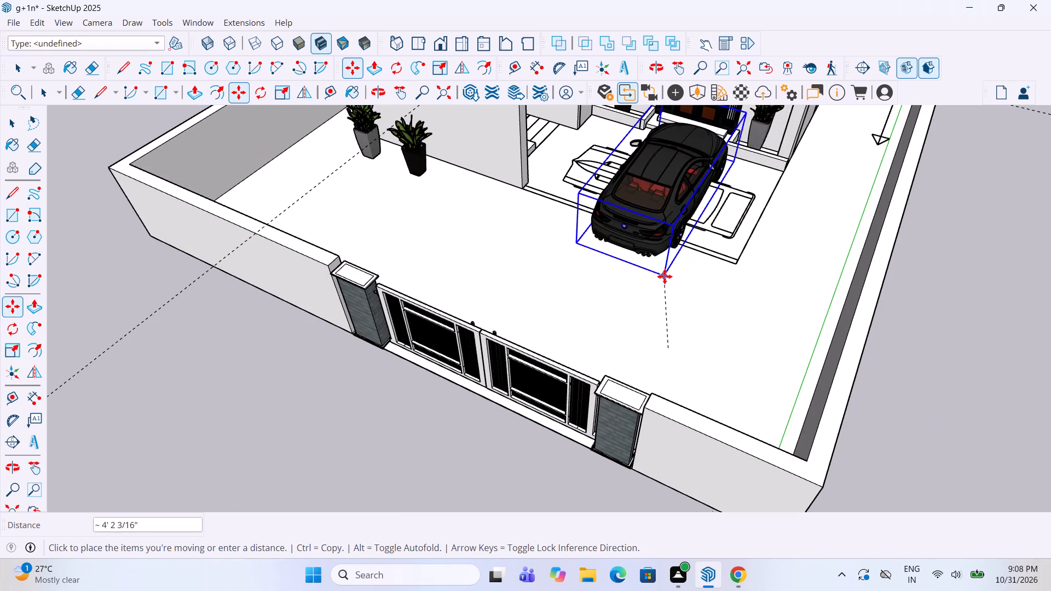
{"action": "left_click", "coordinate": [682, 269]}
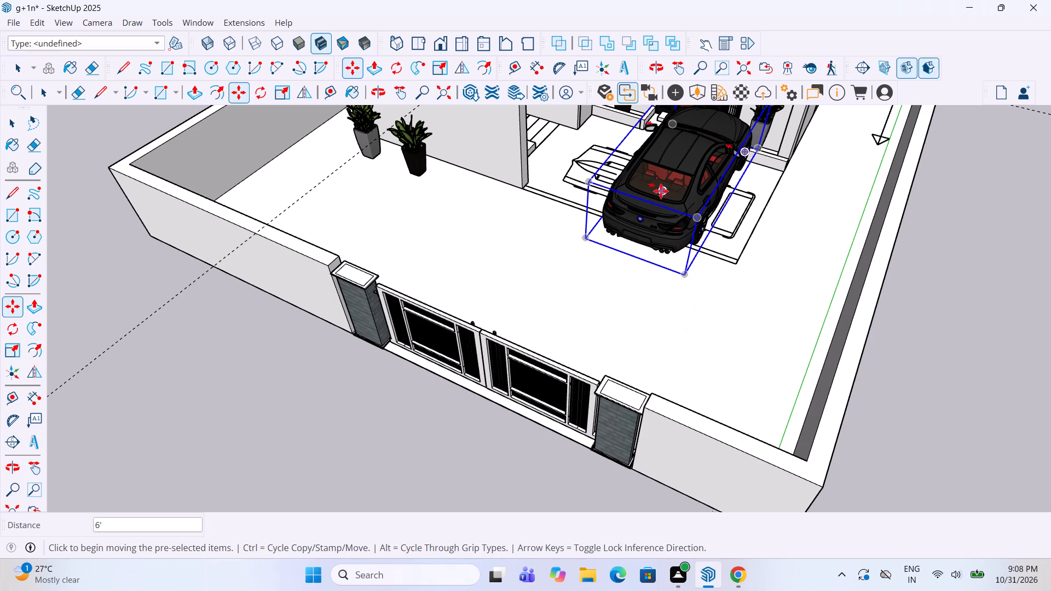
{"action": "left_click_drag", "start_coordinate": [661, 191], "coordinate": [684, 234]}
{"action": "key", "text": "space"}
{"action": "left_click", "coordinate": [932, 308]}
Move the car about 5' 4" so its front corner sits near the potted plant beside the entrance door.
{"action": "scroll", "coordinate": [788, 320], "scroll_direction": "down", "scroll_amount": 4}
{"action": "middle_click_drag", "start_coordinate": [542, 264], "coordinate": [686, 284]}
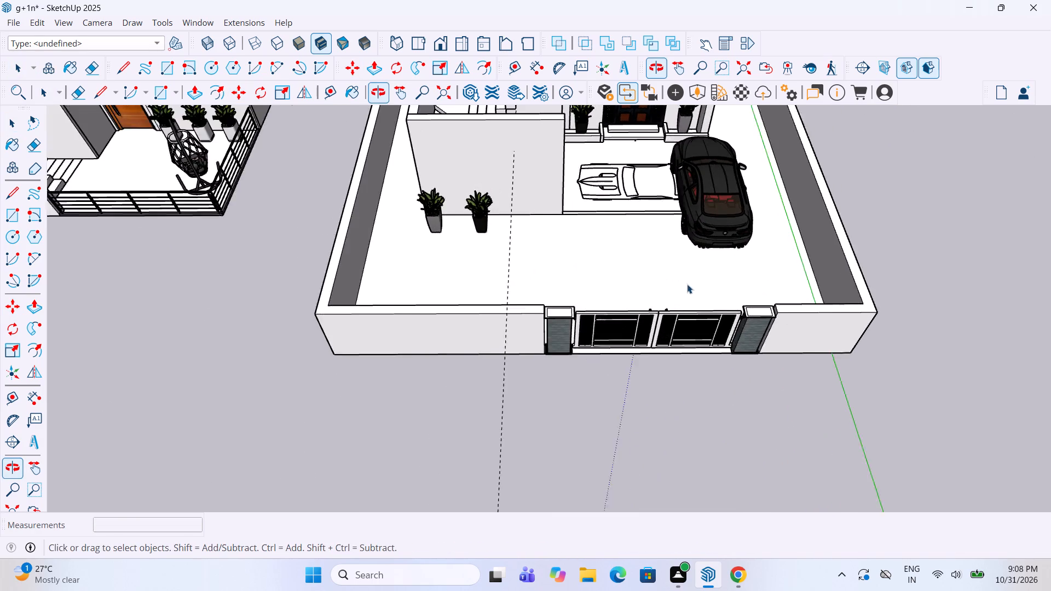
{"action": "scroll", "coordinate": [682, 288], "scroll_direction": "down", "scroll_amount": 6}
{"action": "middle_click_drag", "start_coordinate": [672, 279], "coordinate": [824, 172]}
{"action": "scroll", "coordinate": [595, 201], "scroll_direction": "up", "scroll_amount": 7}
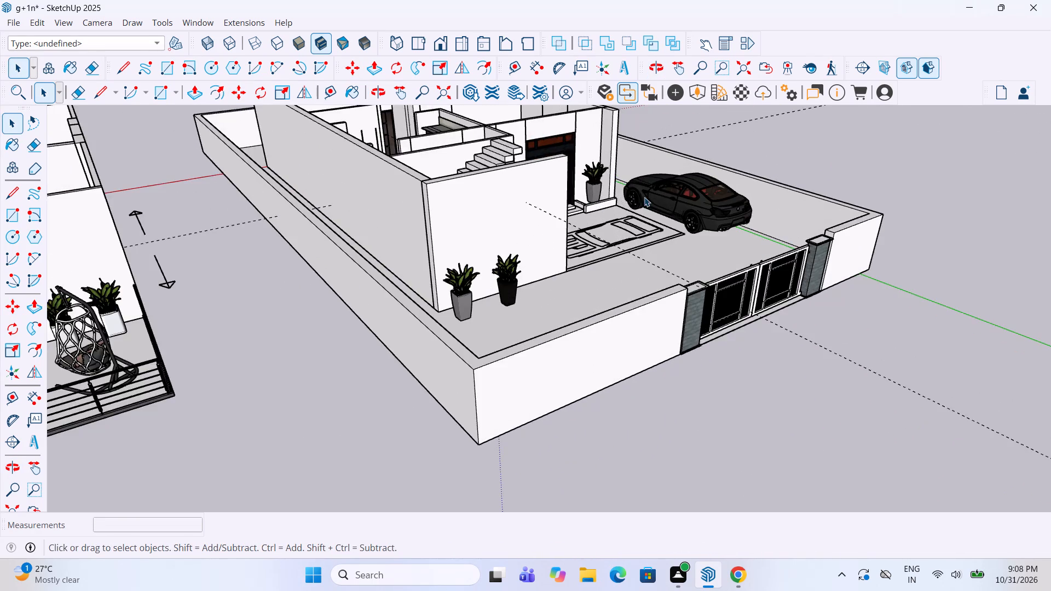
{"action": "scroll", "coordinate": [644, 197], "scroll_direction": "up", "scroll_amount": 2}
{"action": "left_click", "coordinate": [657, 200]}
{"action": "scroll", "coordinate": [657, 201], "scroll_direction": "up", "scroll_amount": 3}
{"action": "key", "text": "m"}
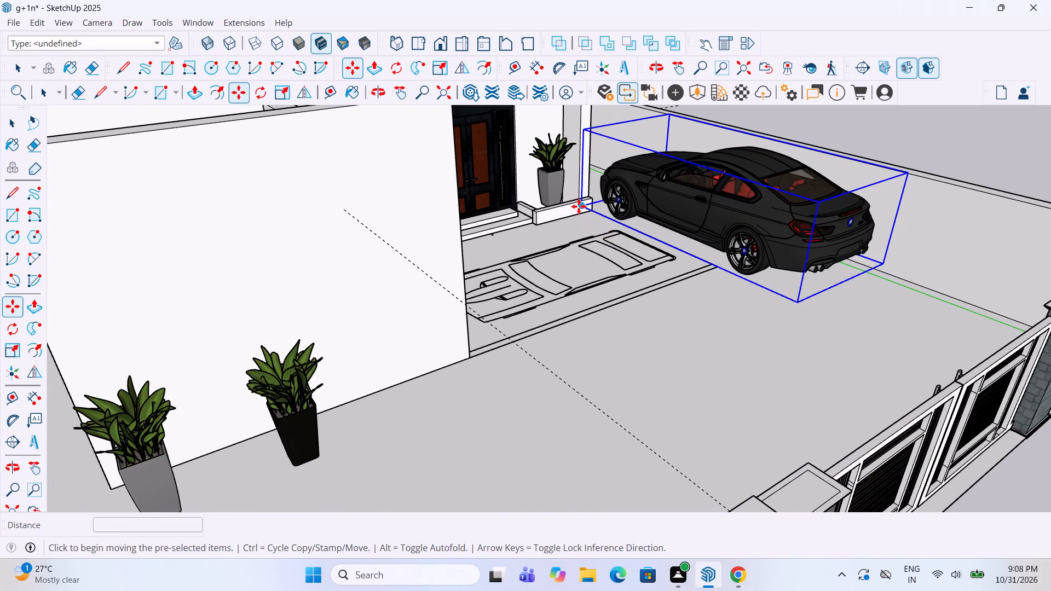
{"action": "double_click", "coordinate": [579, 206]}
{"action": "left_click", "coordinate": [550, 230]}
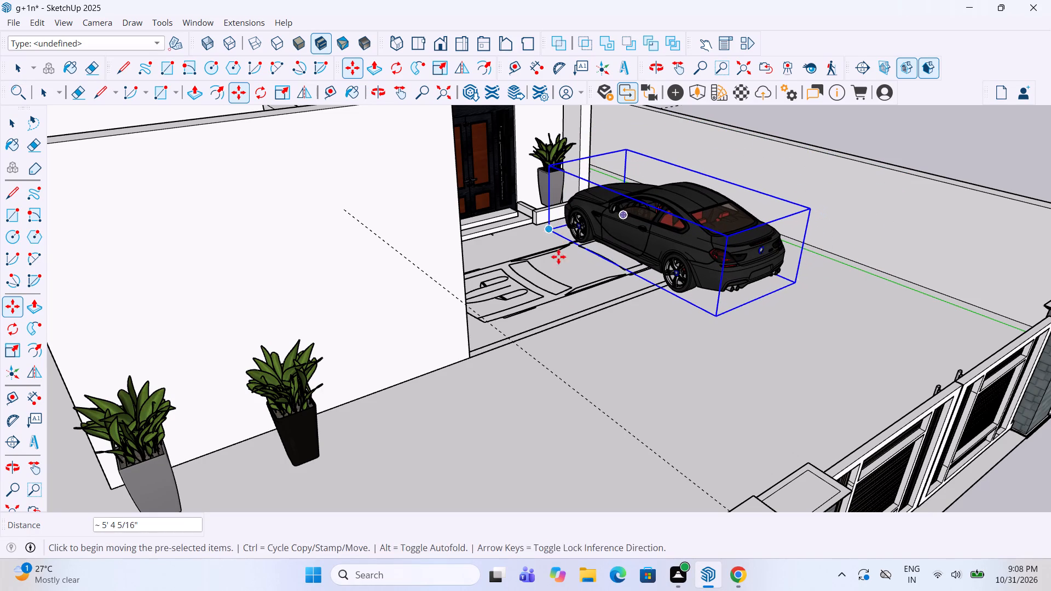
{"action": "key", "text": "space"}
{"action": "left_click", "coordinate": [573, 343]}
Open the ground-floor group and delete the flat car outline drawn on the parking slab.
{"action": "triple_click", "coordinate": [557, 287]}
{"action": "left_click", "coordinate": [557, 287]}
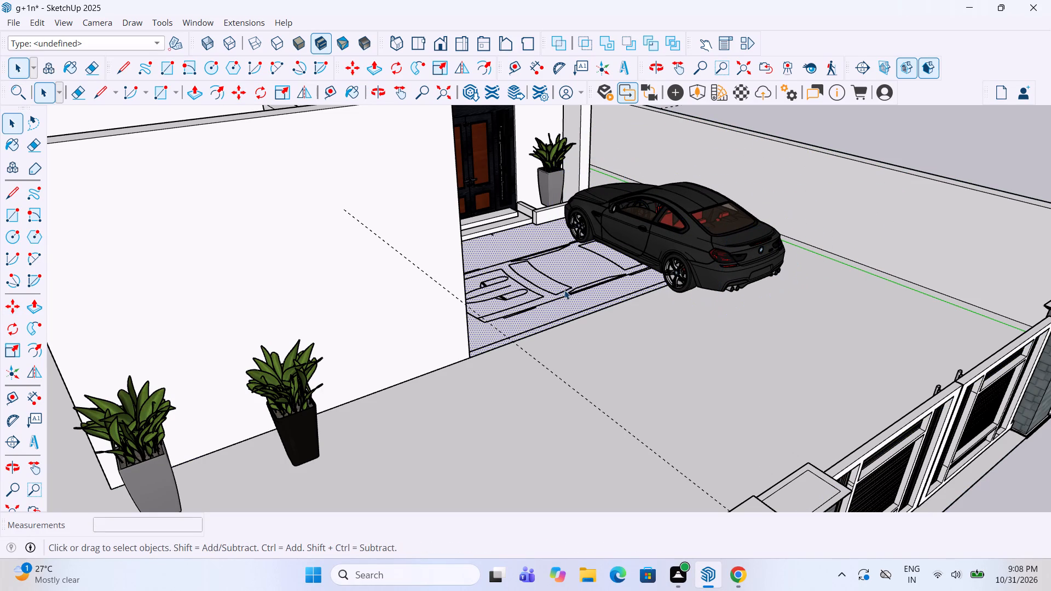
{"action": "left_click", "coordinate": [567, 291]}
{"action": "double_click", "coordinate": [567, 291]}
{"action": "left_click", "coordinate": [570, 293]}
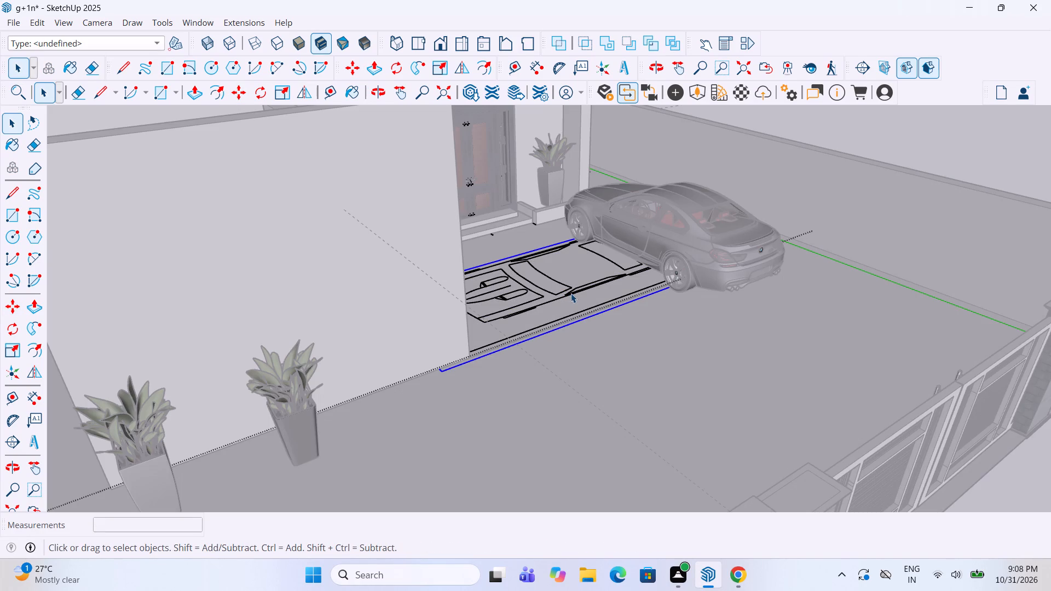
{"action": "left_click", "coordinate": [570, 289]}
{"action": "left_click", "coordinate": [558, 281]}
{"action": "key", "text": "Delete"}
{"action": "middle_click_drag", "start_coordinate": [571, 300], "coordinate": [465, 392]}
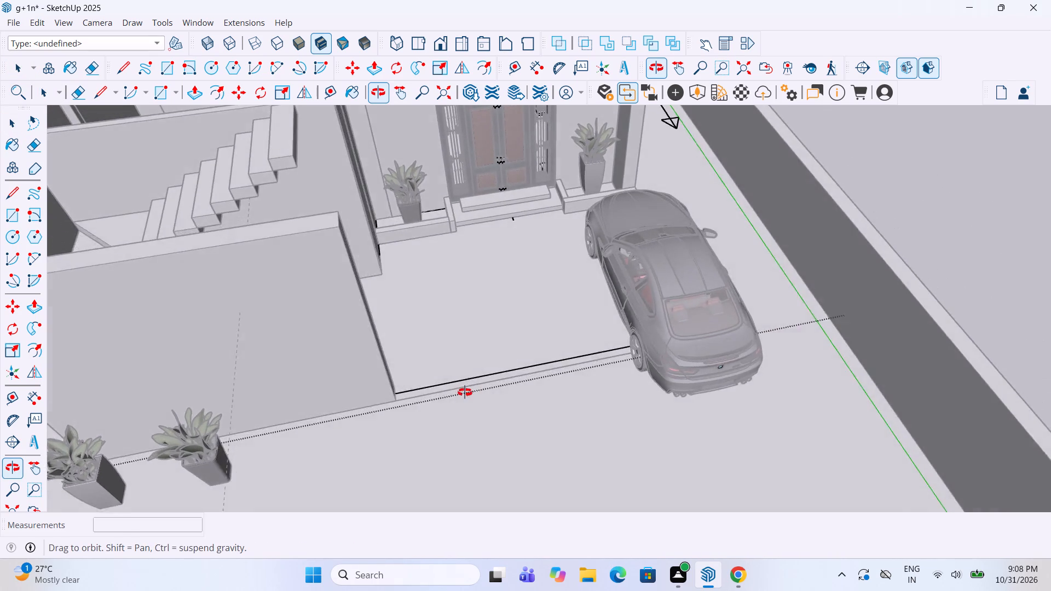
{"action": "middle_click_drag", "start_coordinate": [465, 392], "coordinate": [390, 392]}
{"action": "scroll", "coordinate": [386, 392], "scroll_direction": "down", "scroll_amount": 4}
{"action": "key", "text": "space"}
{"action": "left_click", "coordinate": [789, 292]}
{"action": "scroll", "coordinate": [738, 296], "scroll_direction": "down", "scroll_amount": 6}
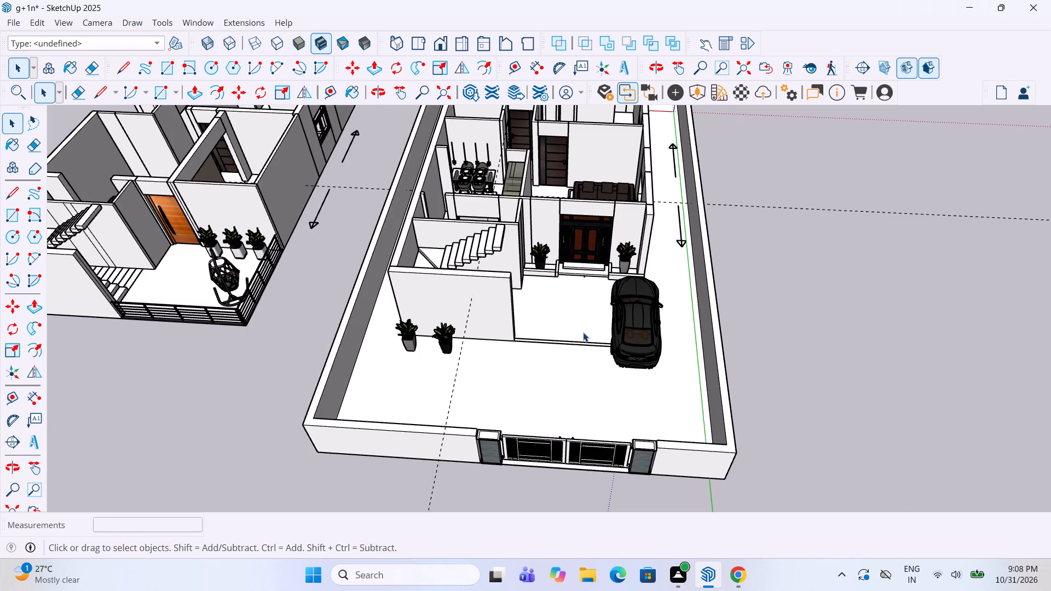
Scale the black car up uniformly by about 1.12.
{"action": "scroll", "coordinate": [617, 318], "scroll_direction": "up", "scroll_amount": 4}
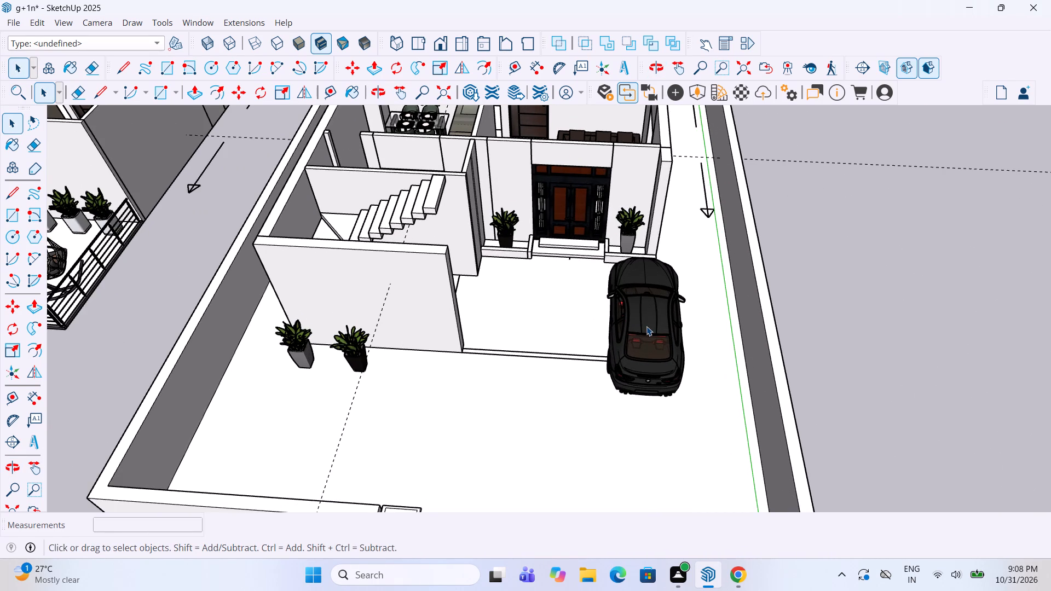
{"action": "scroll", "coordinate": [646, 326], "scroll_direction": "up", "scroll_amount": 3}
{"action": "scroll", "coordinate": [646, 326], "scroll_direction": "down", "scroll_amount": 8}
{"action": "scroll", "coordinate": [649, 342], "scroll_direction": "up", "scroll_amount": 2}
{"action": "left_click", "coordinate": [649, 341]}
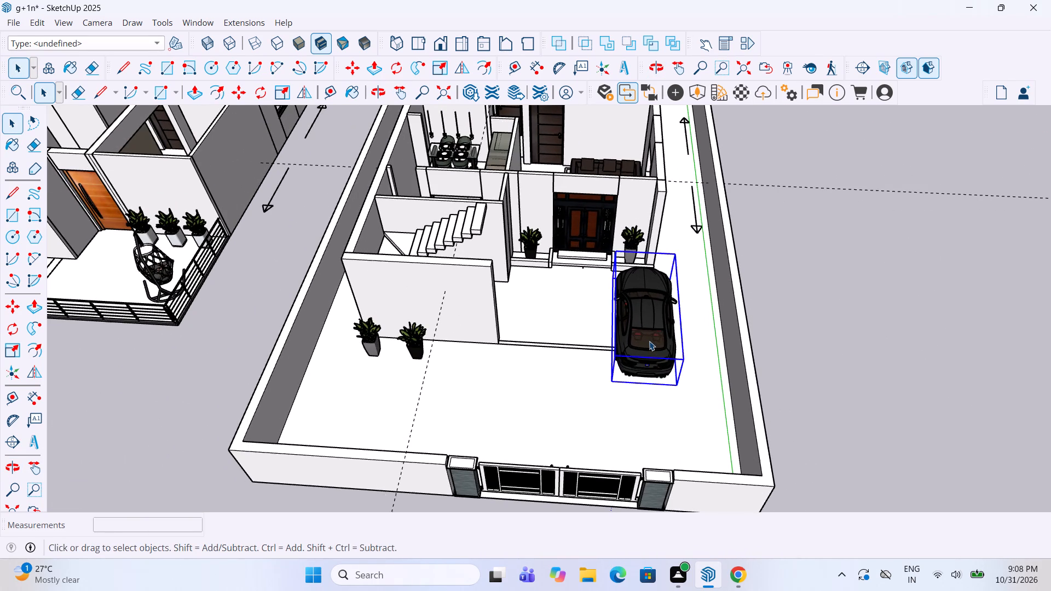
{"action": "scroll", "coordinate": [649, 317], "scroll_direction": "up", "scroll_amount": 4}
{"action": "key", "text": "s"}
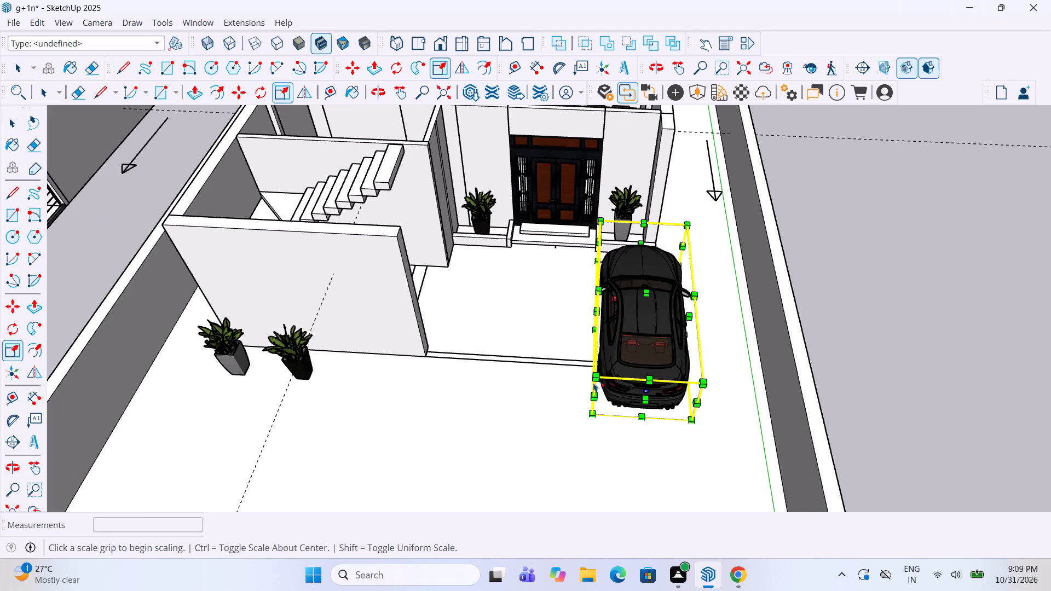
{"action": "left_click_drag", "start_coordinate": [594, 377], "coordinate": [561, 377]}
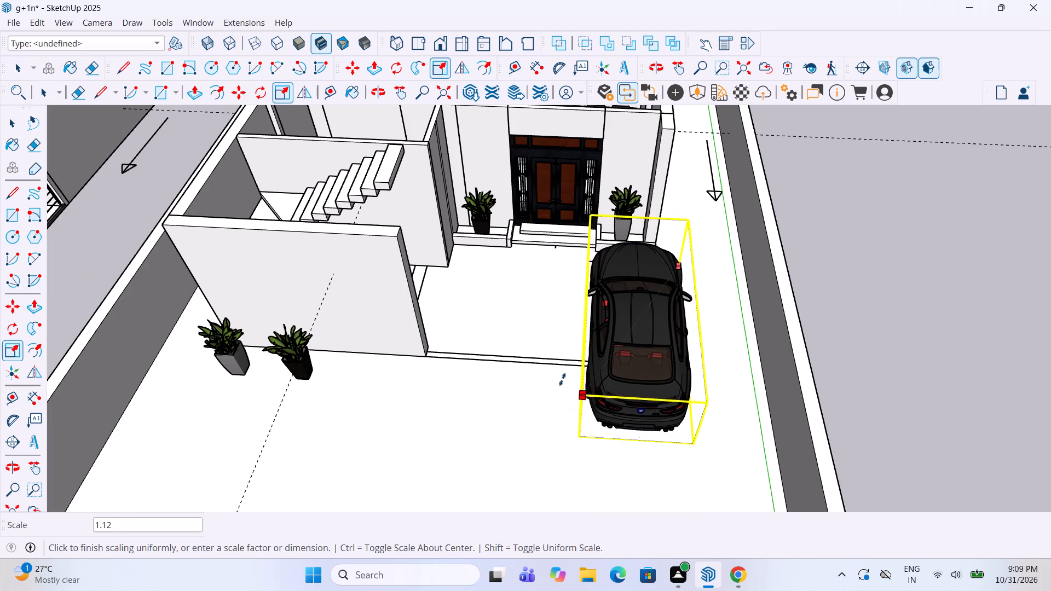
Shift the enlarged car slightly toward the staircase wall, keeping it on the yard floor beside the entrance.
{"action": "scroll", "coordinate": [639, 395], "scroll_direction": "up", "scroll_amount": 2}
{"action": "key", "text": "m"}
{"action": "left_click", "coordinate": [659, 352]}
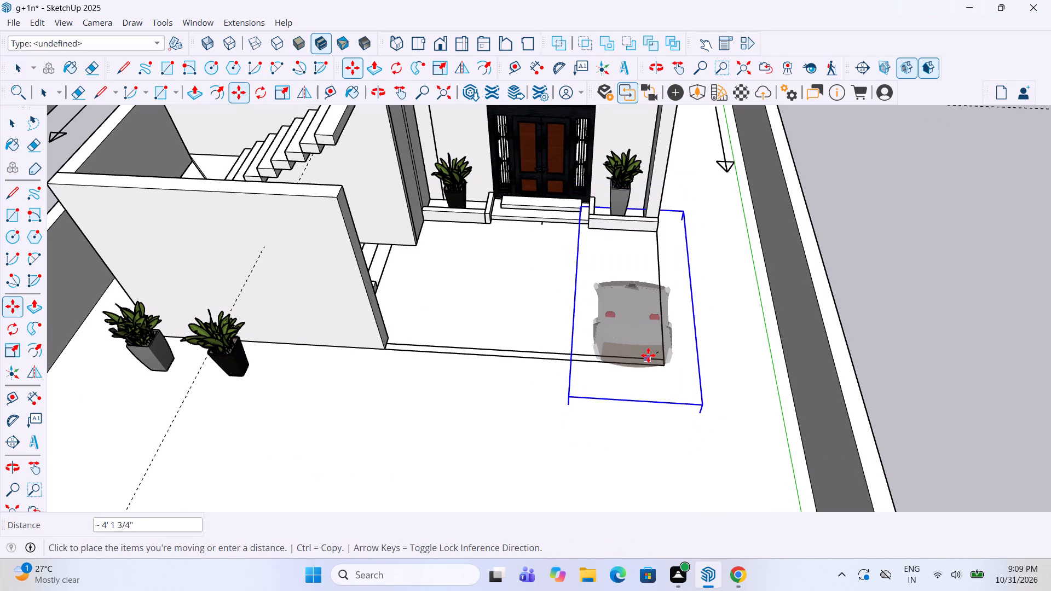
{"action": "left_click", "coordinate": [646, 352]}
{"action": "key", "text": "space"}
{"action": "left_click", "coordinate": [939, 258]}
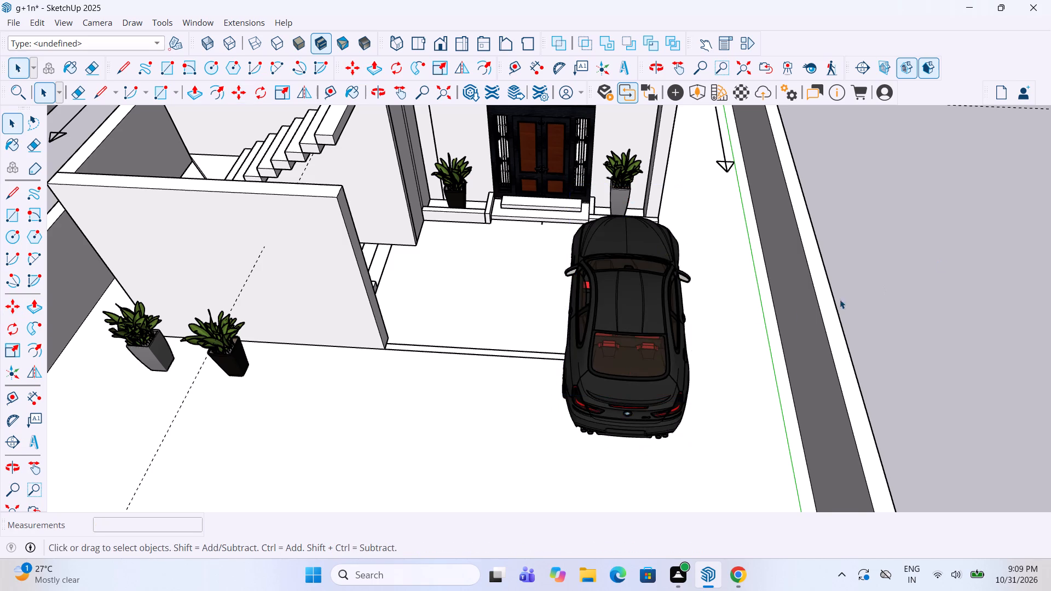
{"action": "scroll", "coordinate": [784, 320], "scroll_direction": "down", "scroll_amount": 5}
{"action": "middle_click_drag", "start_coordinate": [565, 302], "coordinate": [615, 346]}
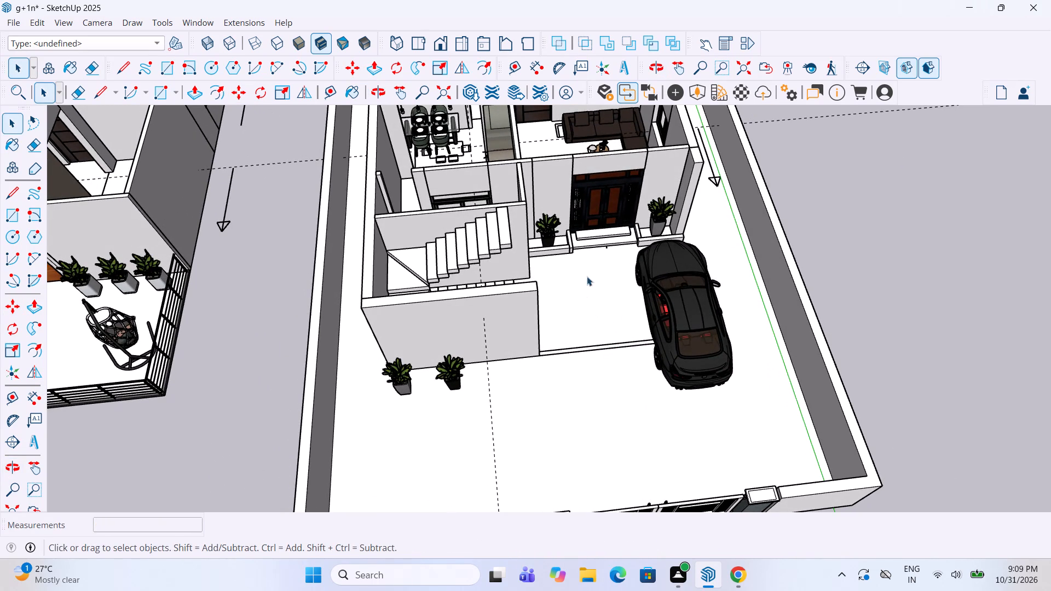
Examine the ground-floor yard, the parked car and both floor models from several angles.
{"action": "scroll", "coordinate": [586, 287], "scroll_direction": "down", "scroll_amount": 4}
{"action": "middle_click_drag", "start_coordinate": [582, 291], "coordinate": [479, 292]}
{"action": "middle_click_drag", "start_coordinate": [421, 322], "coordinate": [412, 391]}
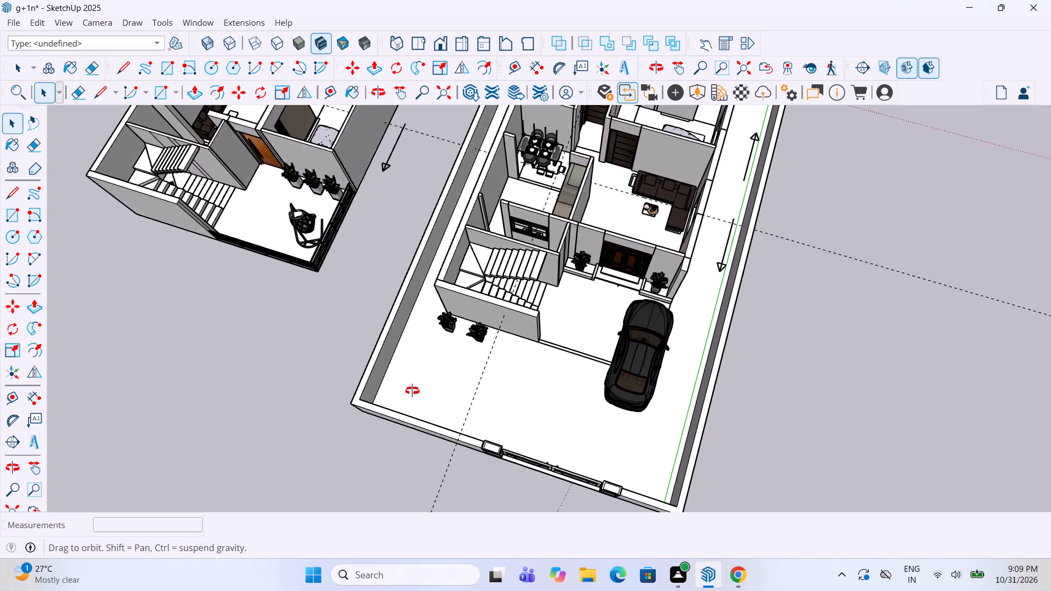
{"action": "middle_click_drag", "start_coordinate": [412, 391], "coordinate": [401, 315]}
{"action": "middle_click_drag", "start_coordinate": [430, 337], "coordinate": [439, 333]}
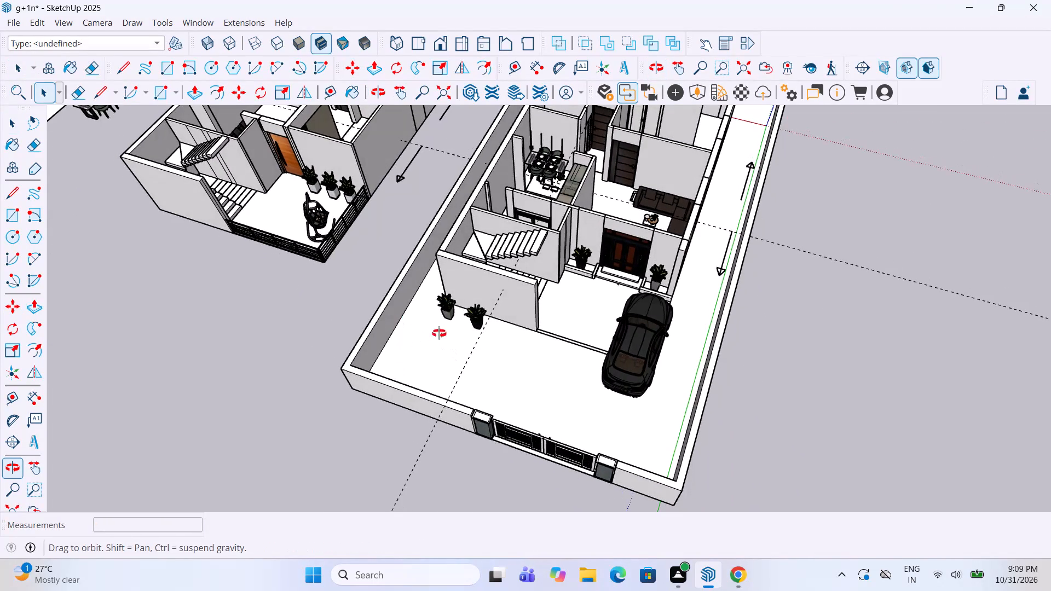
{"action": "middle_click_drag", "start_coordinate": [439, 333], "coordinate": [512, 319]}
{"action": "scroll", "coordinate": [512, 328], "scroll_direction": "down", "scroll_amount": 6}
{"action": "middle_click_drag", "start_coordinate": [518, 328], "coordinate": [551, 309]}
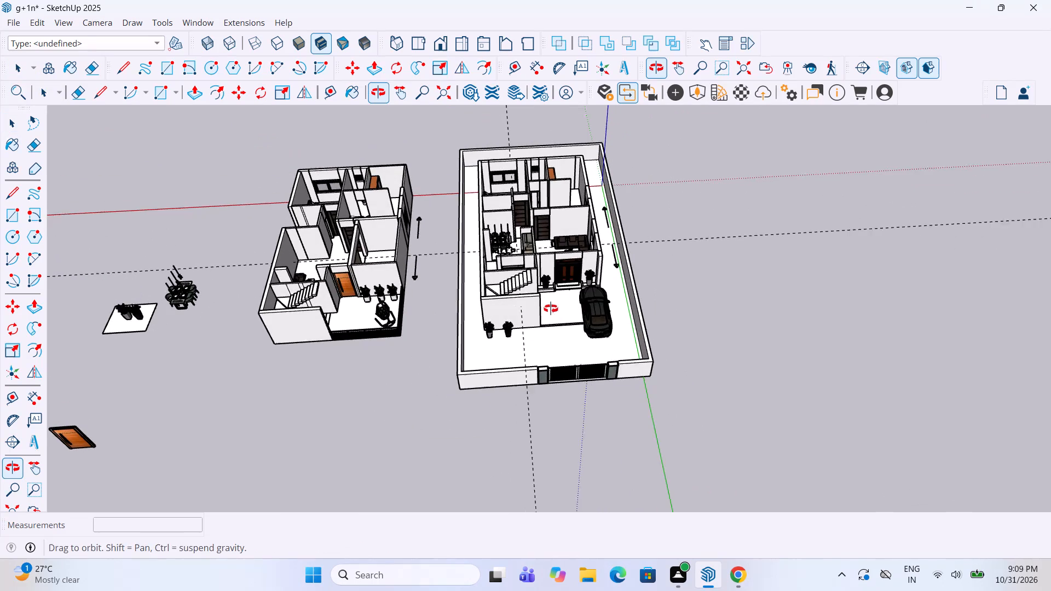
{"action": "middle_click_drag", "start_coordinate": [551, 309], "coordinate": [550, 307]}
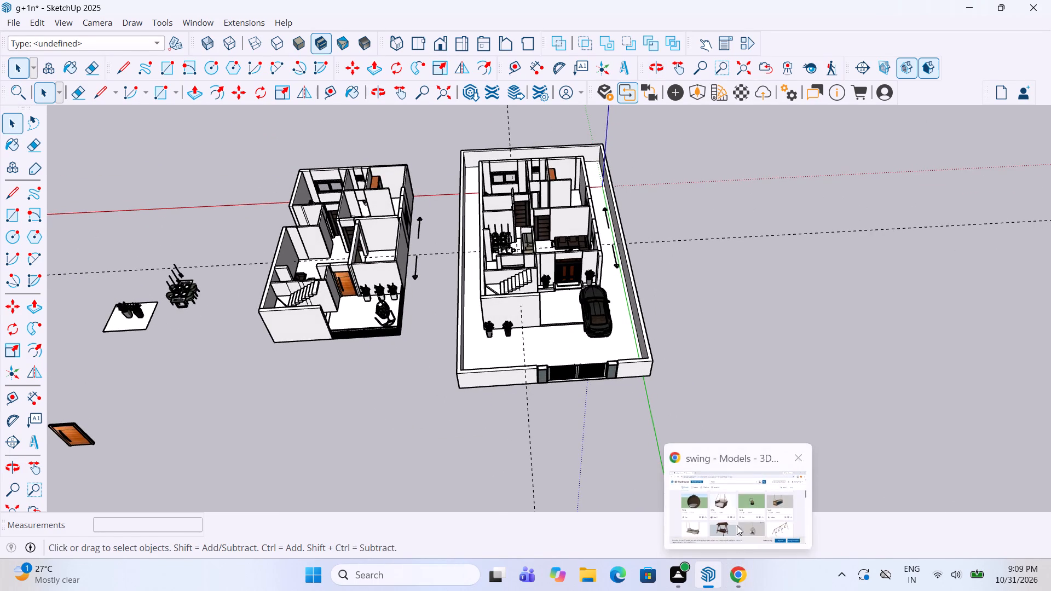
Switch to the 3D Warehouse page in Chrome and search the models for grass.
{"action": "left_click", "coordinate": [735, 519]}
{"action": "left_click", "coordinate": [666, 86]}
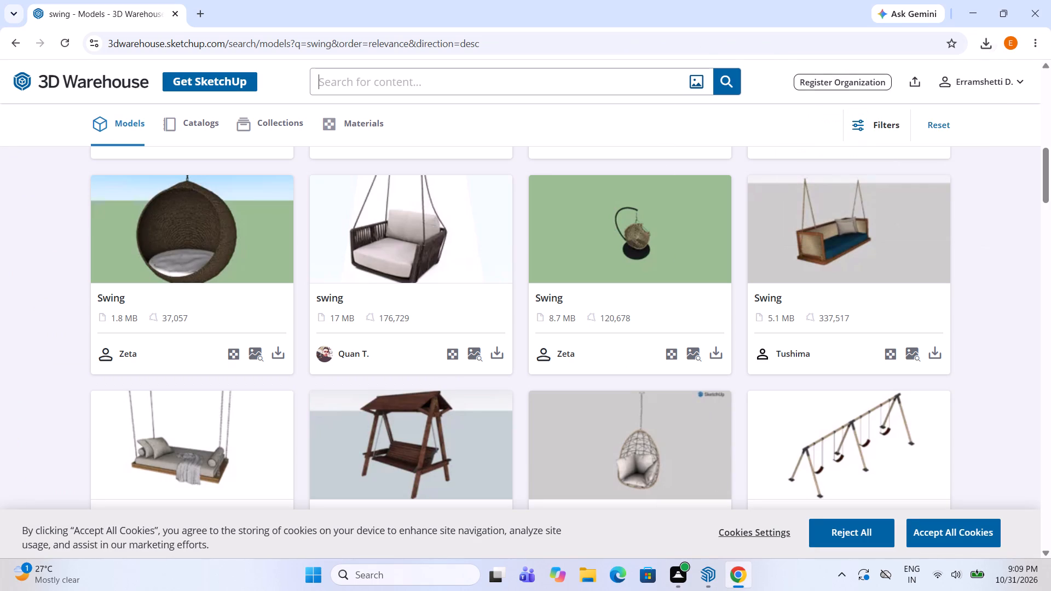
{"action": "type", "text": "grass"}
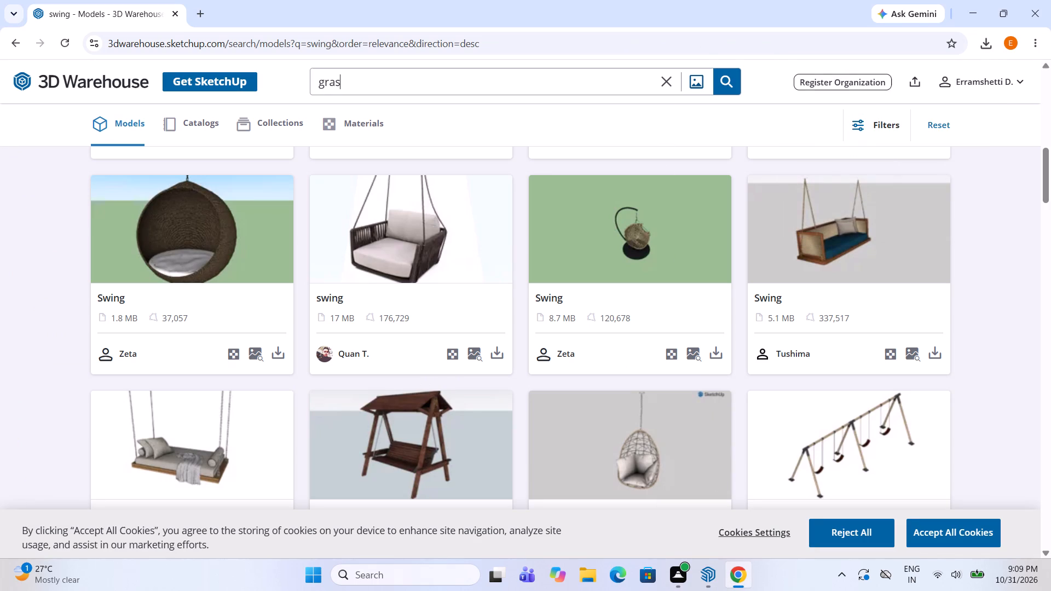
{"action": "key", "text": "Return"}
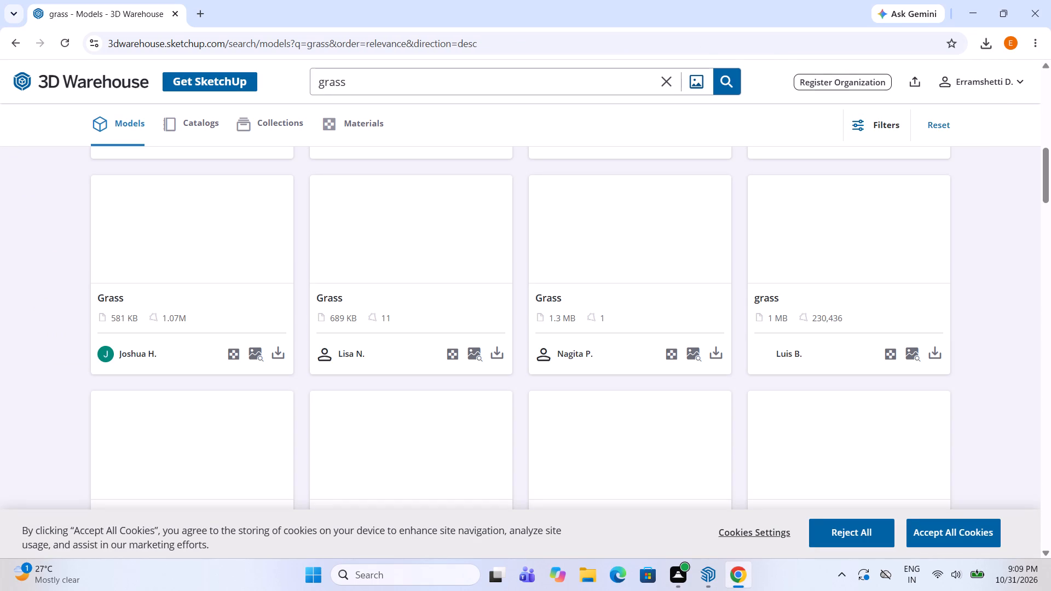
Look through the grass search results for a rectangular lawn patch suitable for the yard.
{"action": "scroll", "coordinate": [620, 202], "scroll_direction": "up", "scroll_amount": 1}
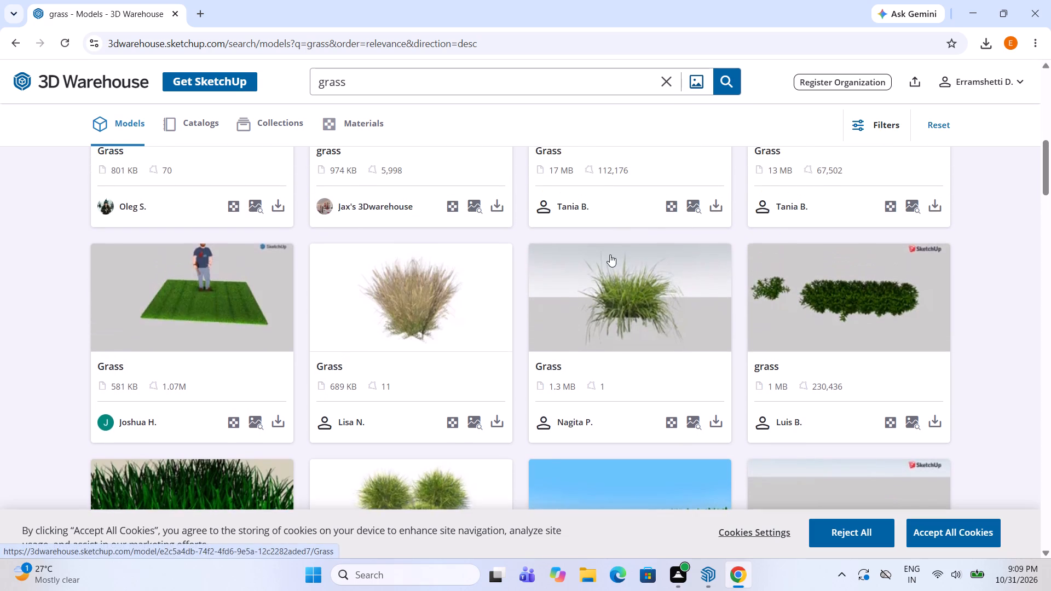
{"action": "scroll", "coordinate": [610, 254], "scroll_direction": "up", "scroll_amount": 9}
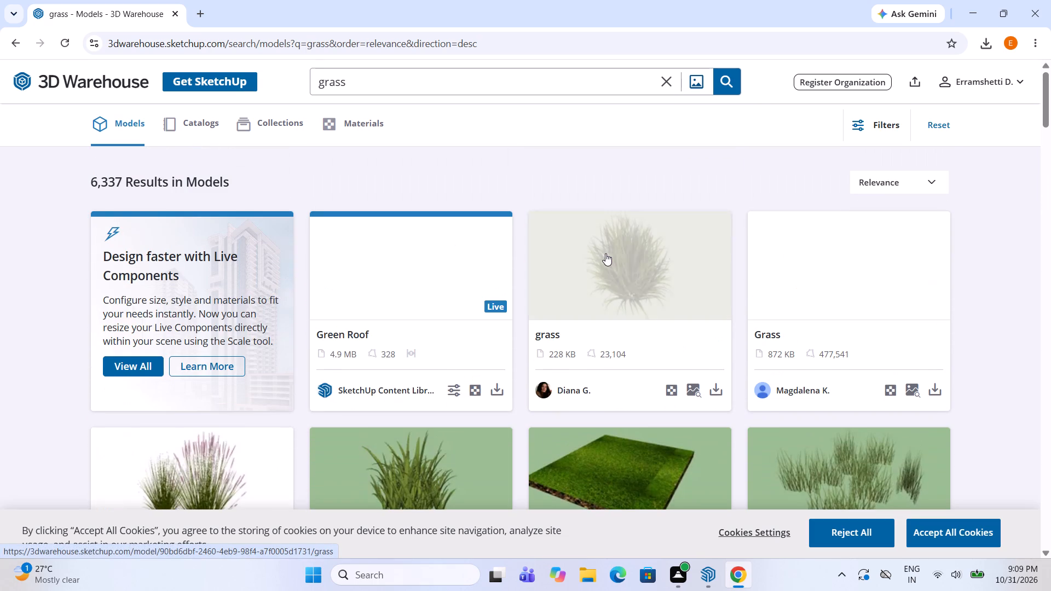
{"action": "scroll", "coordinate": [605, 253], "scroll_direction": "down", "scroll_amount": 3}
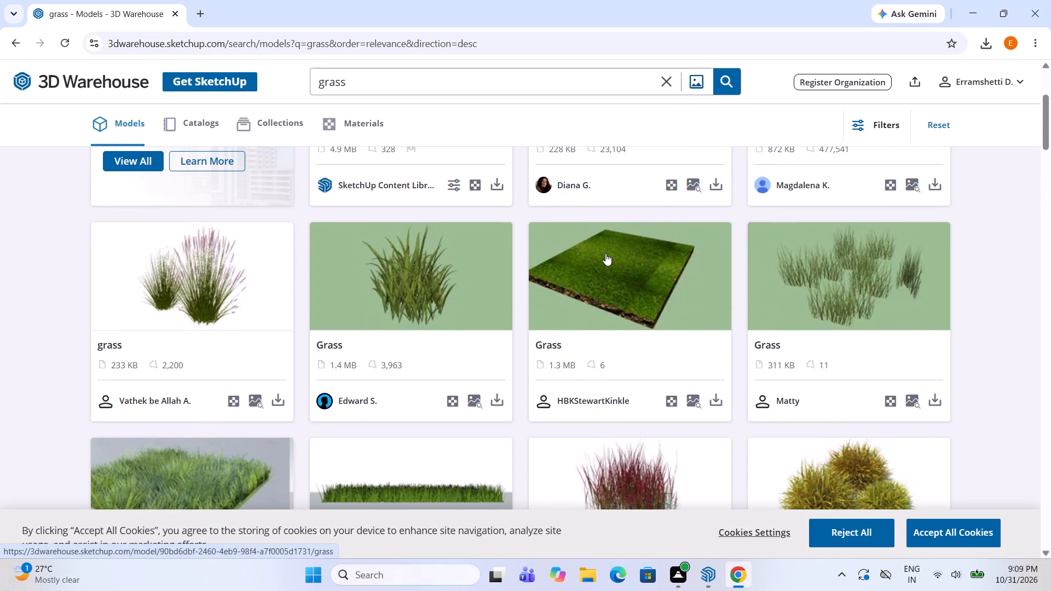
{"action": "scroll", "coordinate": [605, 253], "scroll_direction": "down", "scroll_amount": 13}
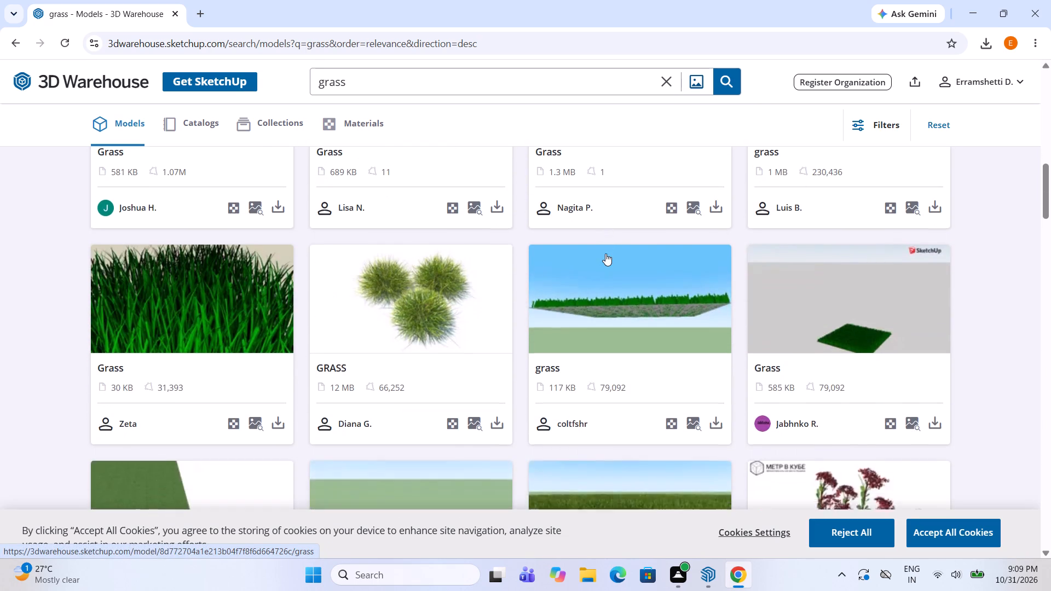
{"action": "scroll", "coordinate": [605, 253], "scroll_direction": "down", "scroll_amount": 5}
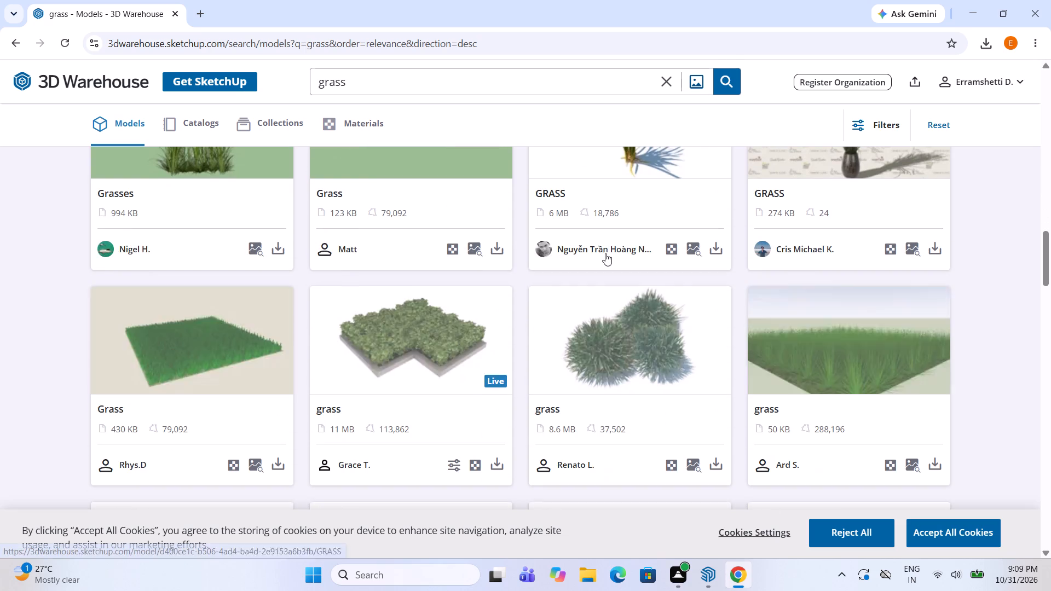
{"action": "scroll", "coordinate": [605, 253], "scroll_direction": "down", "scroll_amount": 3}
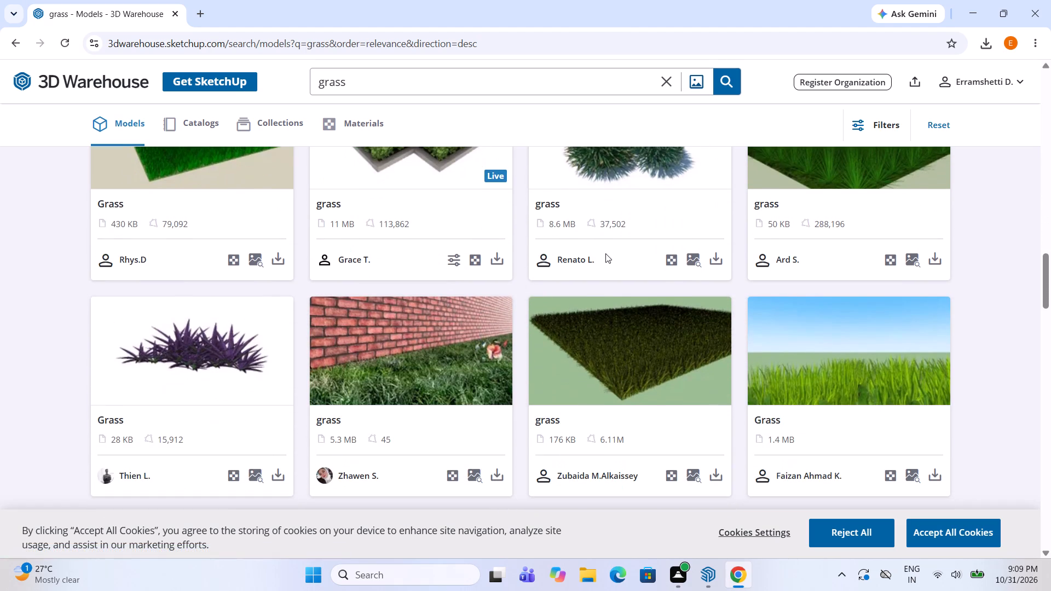
{"action": "scroll", "coordinate": [605, 253], "scroll_direction": "down", "scroll_amount": 3}
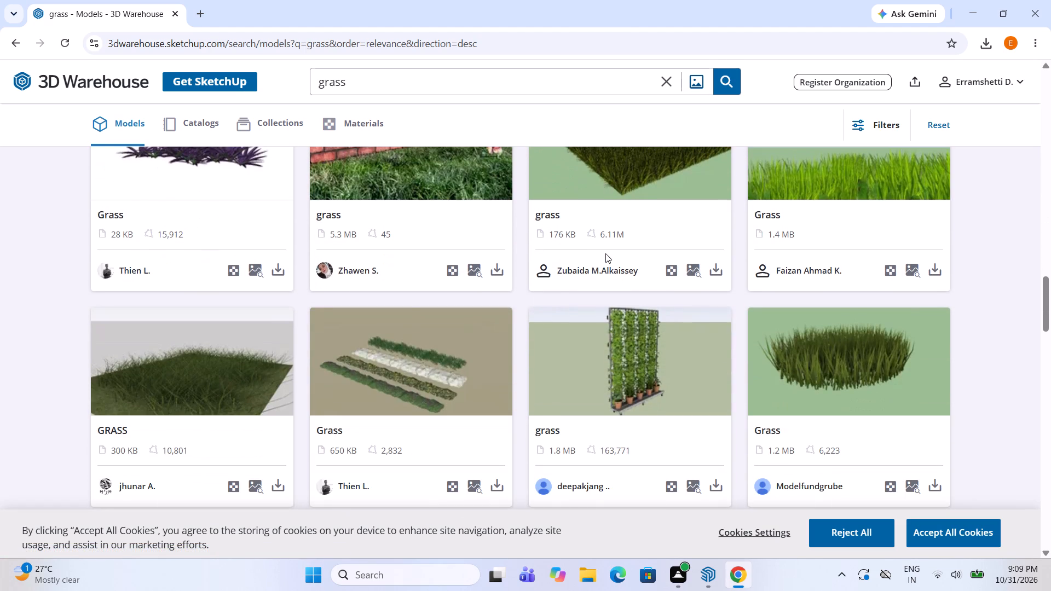
{"action": "scroll", "coordinate": [605, 253], "scroll_direction": "down", "scroll_amount": 7}
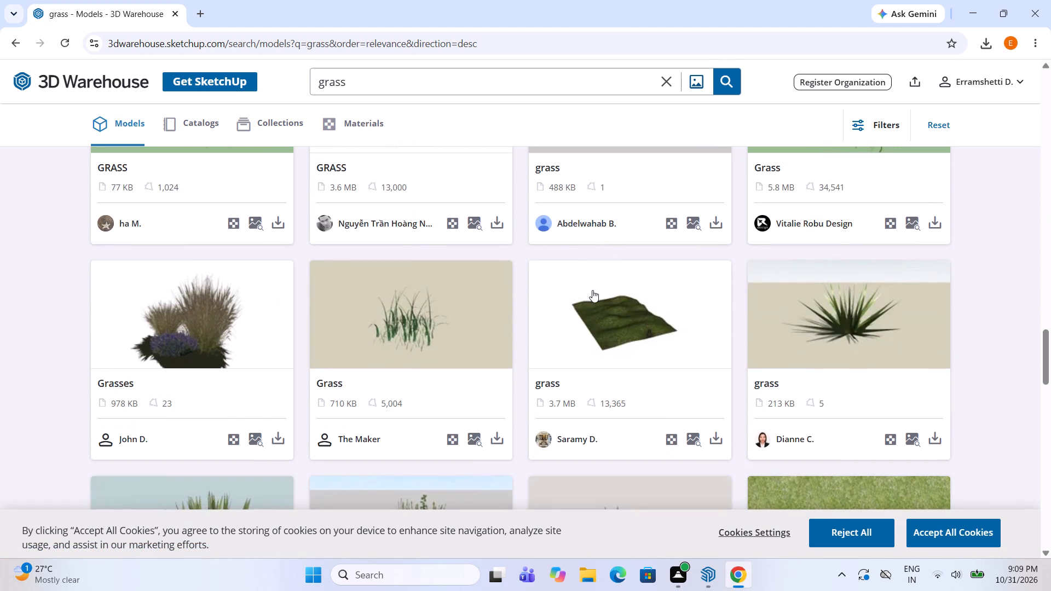
{"action": "scroll", "coordinate": [592, 290], "scroll_direction": "down", "scroll_amount": 5}
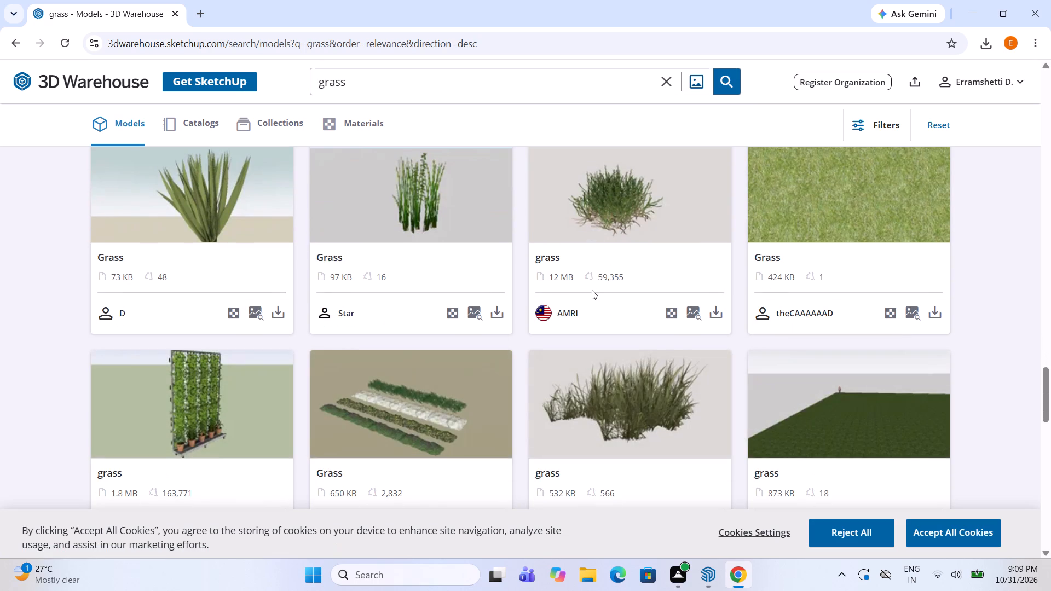
{"action": "scroll", "coordinate": [592, 290], "scroll_direction": "down", "scroll_amount": 3}
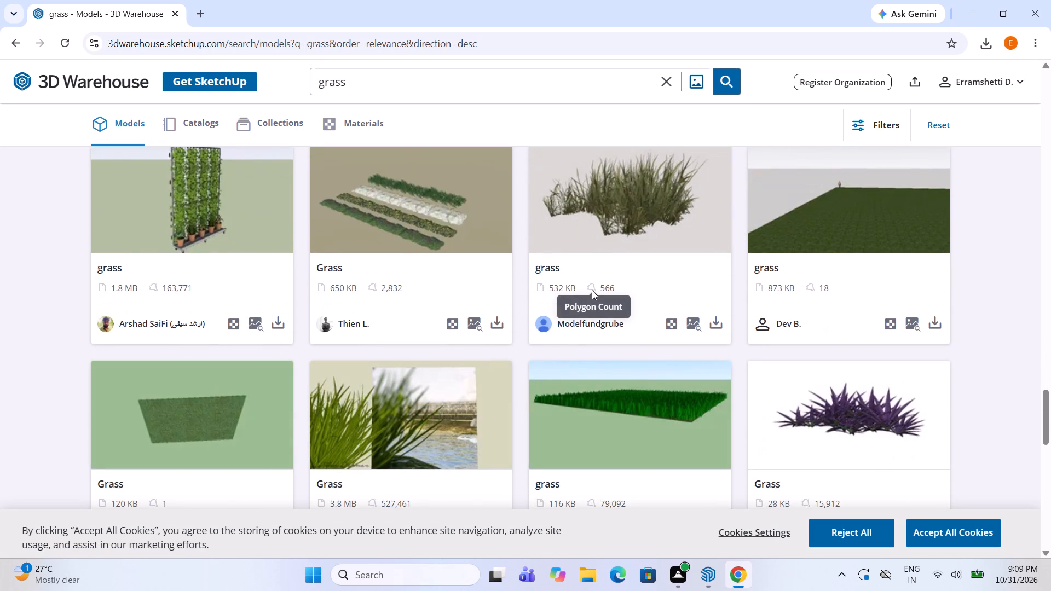
{"action": "scroll", "coordinate": [592, 290], "scroll_direction": "down", "scroll_amount": 3}
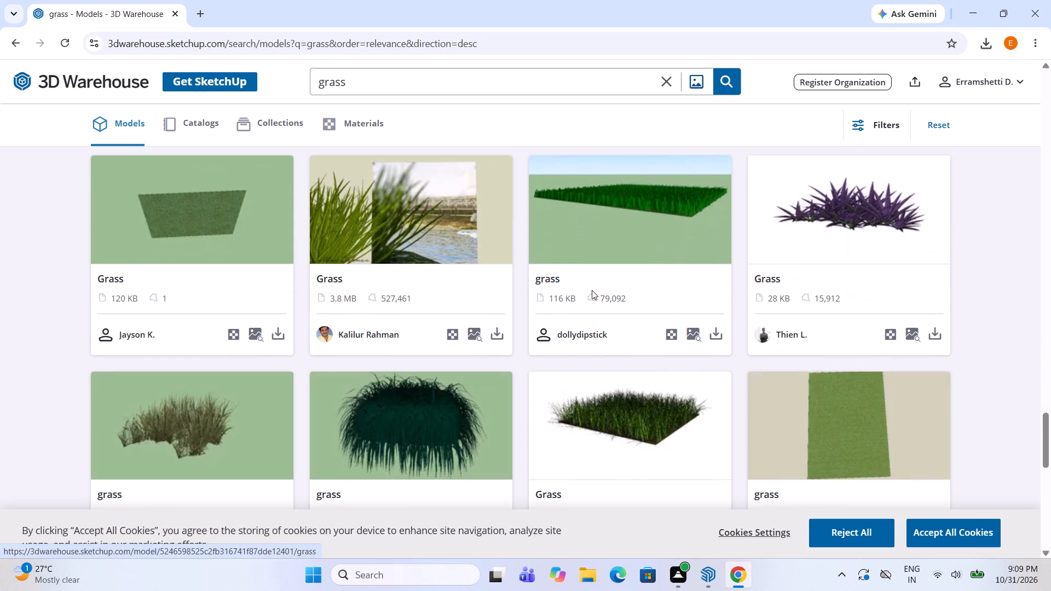
{"action": "scroll", "coordinate": [592, 290], "scroll_direction": "down", "scroll_amount": 4}
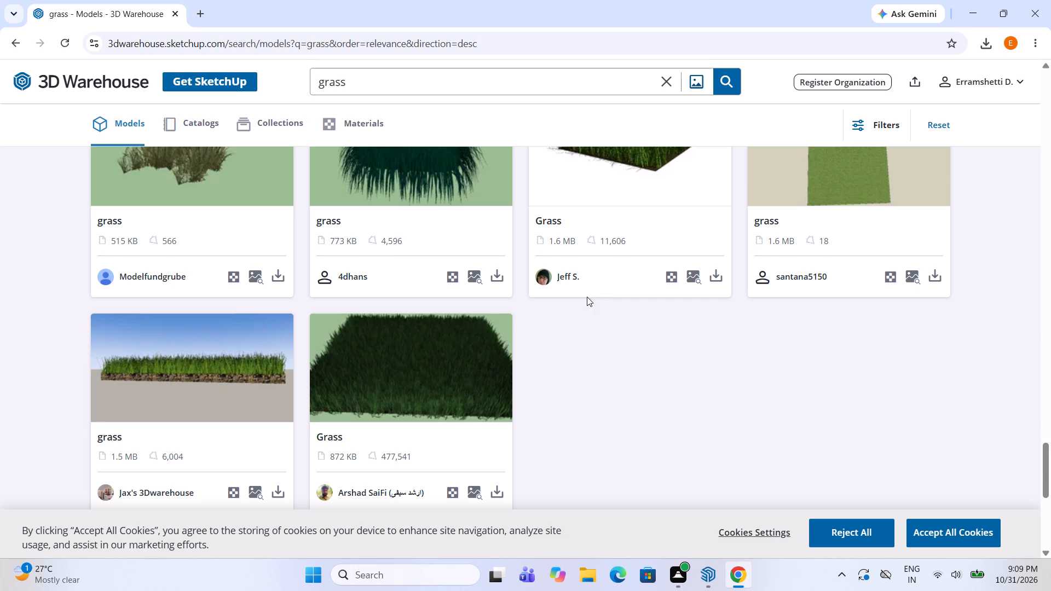
{"action": "scroll", "coordinate": [590, 337], "scroll_direction": "down", "scroll_amount": 4}
{"action": "left_click", "coordinate": [516, 311]}
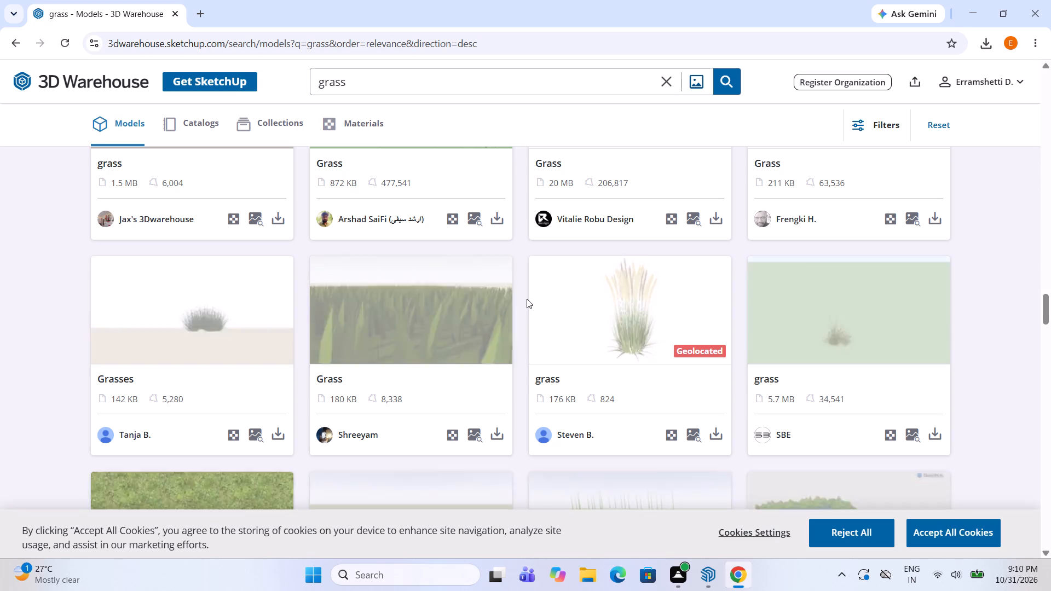
{"action": "scroll", "coordinate": [527, 299], "scroll_direction": "down", "scroll_amount": 4}
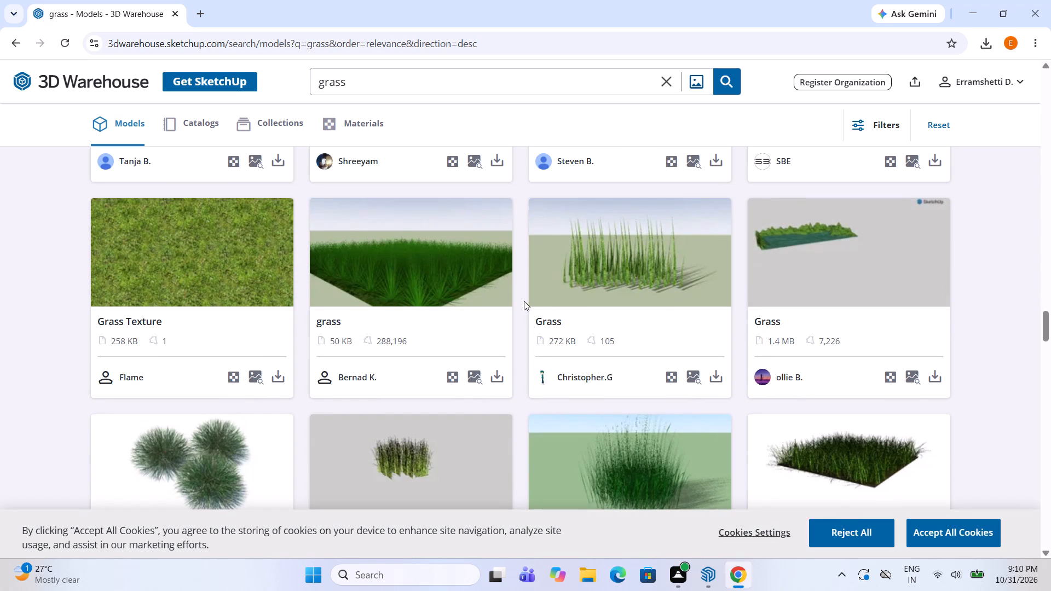
{"action": "scroll", "coordinate": [520, 304], "scroll_direction": "down", "scroll_amount": 4}
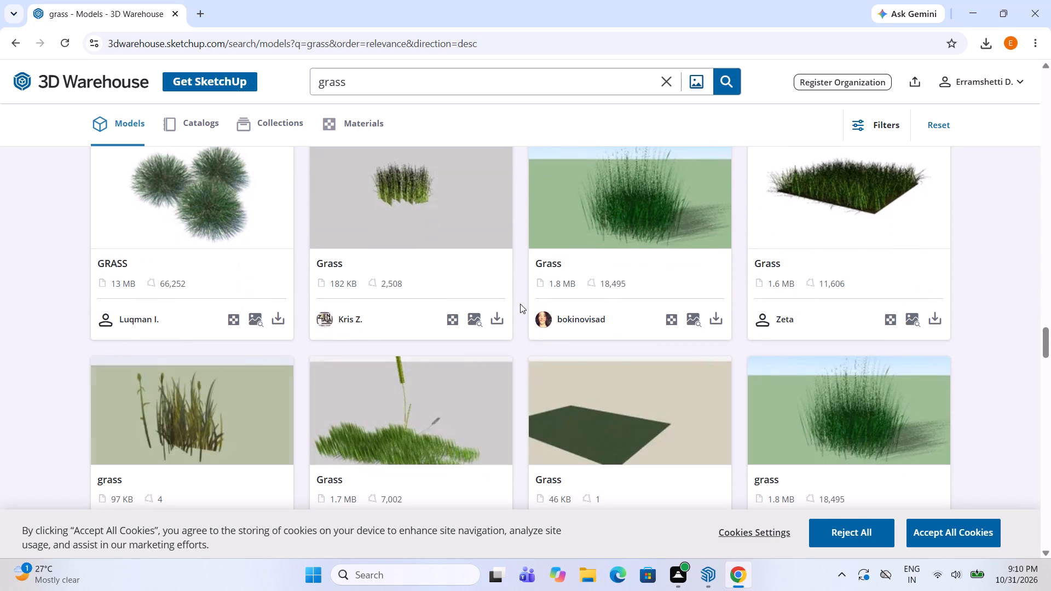
{"action": "scroll", "coordinate": [520, 304], "scroll_direction": "down", "scroll_amount": 3}
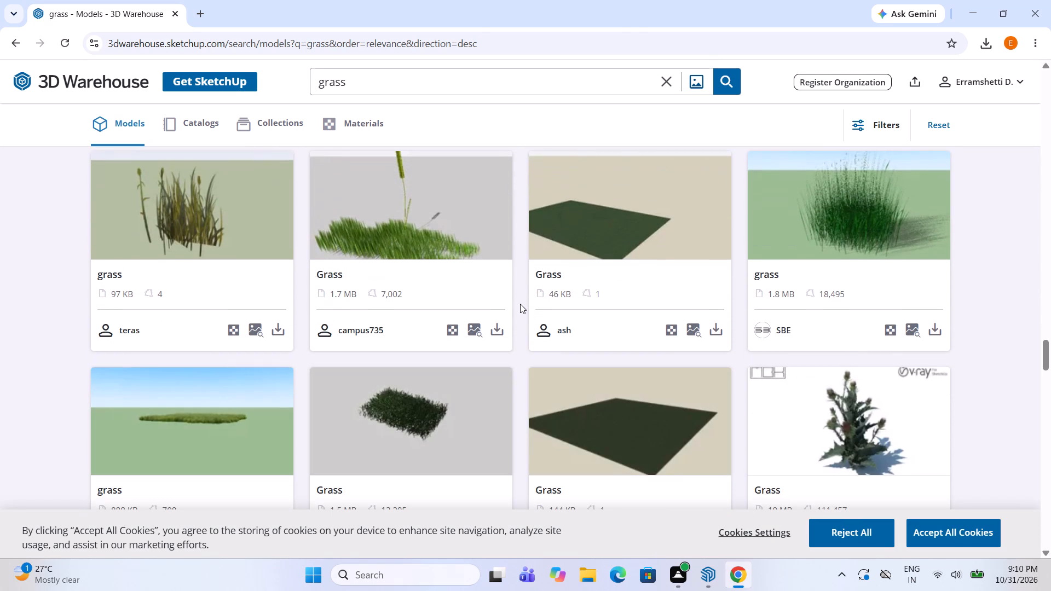
{"action": "scroll", "coordinate": [520, 304], "scroll_direction": "down", "scroll_amount": 1}
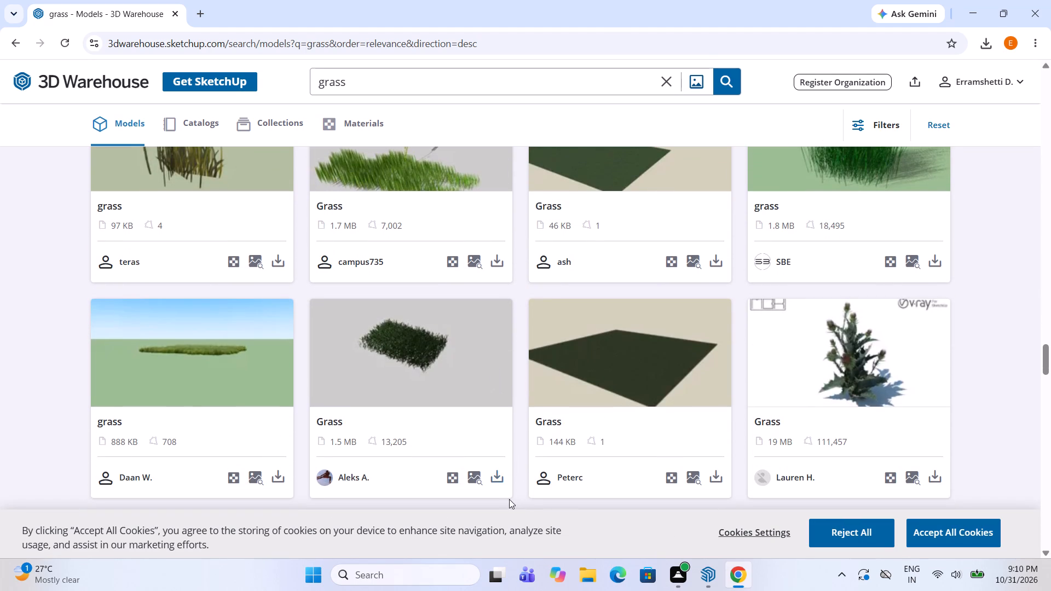
Download the 1.5 MB Grass model showing a small dark-green rectangular patch as a SketchUp file.
{"action": "left_click", "coordinate": [499, 479]}
{"action": "left_click", "coordinate": [530, 367]}
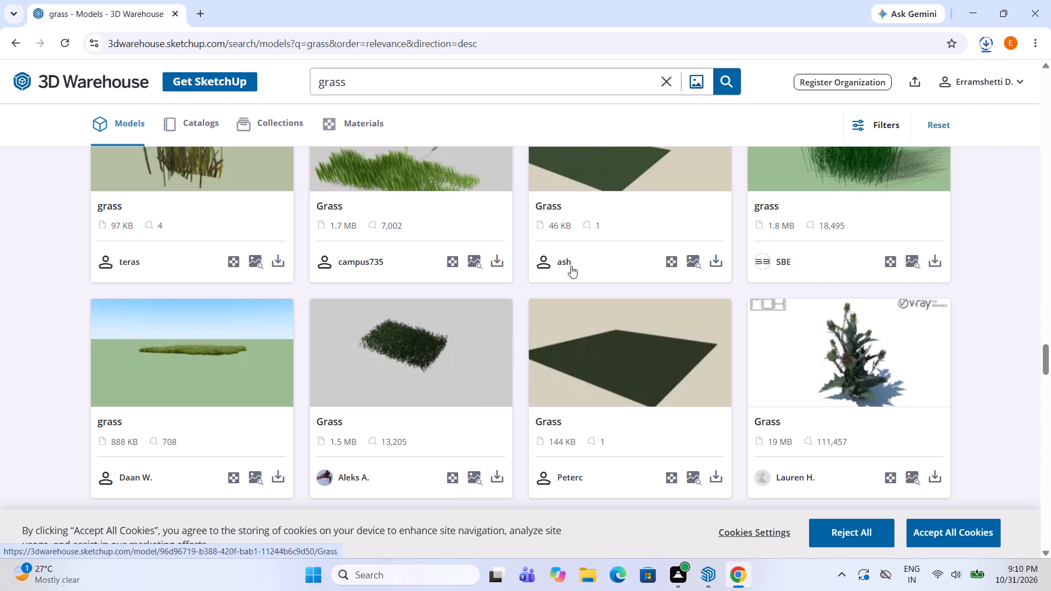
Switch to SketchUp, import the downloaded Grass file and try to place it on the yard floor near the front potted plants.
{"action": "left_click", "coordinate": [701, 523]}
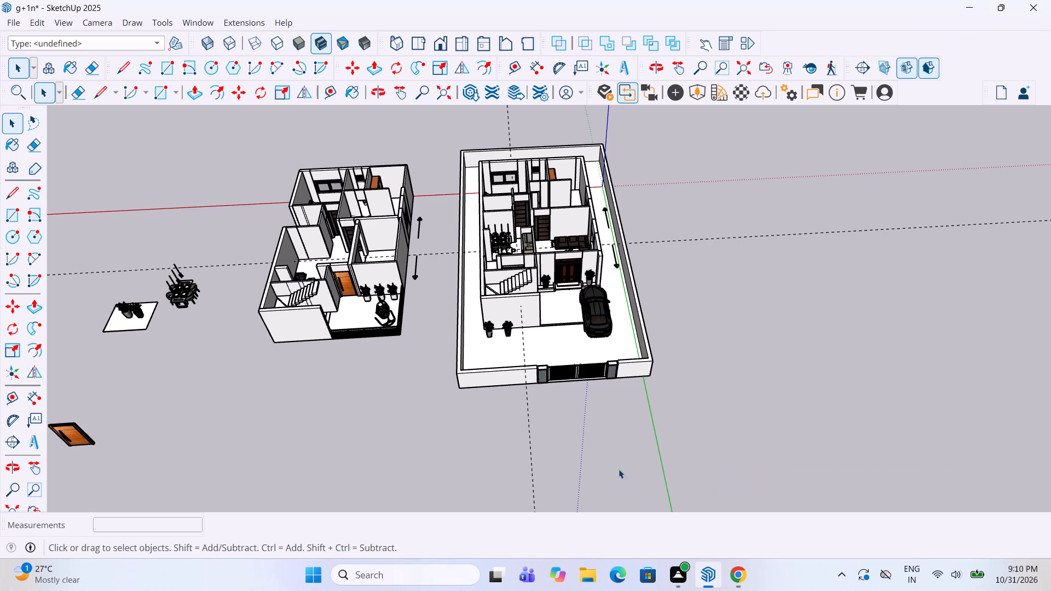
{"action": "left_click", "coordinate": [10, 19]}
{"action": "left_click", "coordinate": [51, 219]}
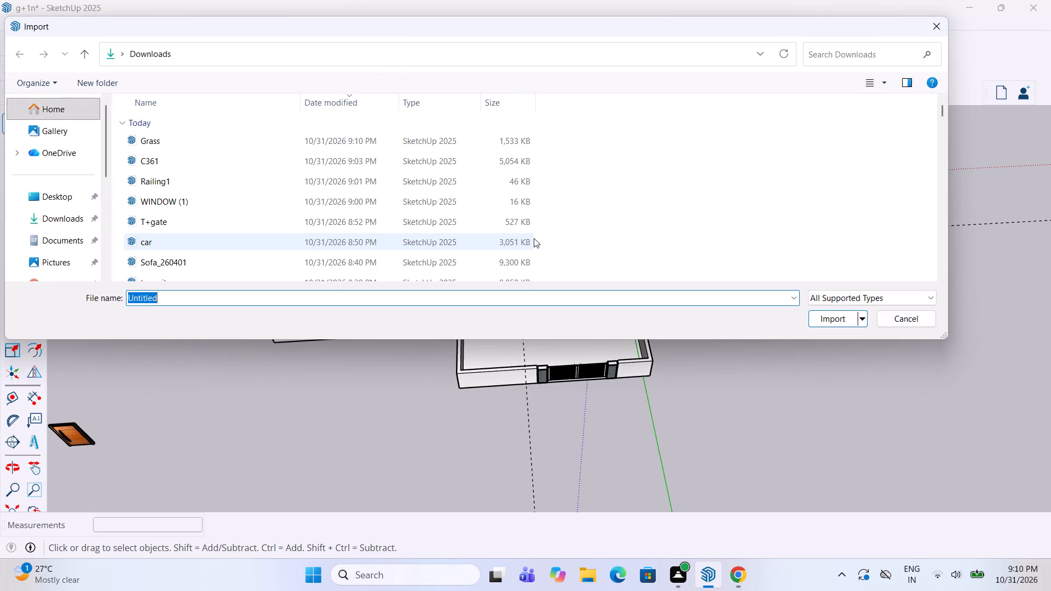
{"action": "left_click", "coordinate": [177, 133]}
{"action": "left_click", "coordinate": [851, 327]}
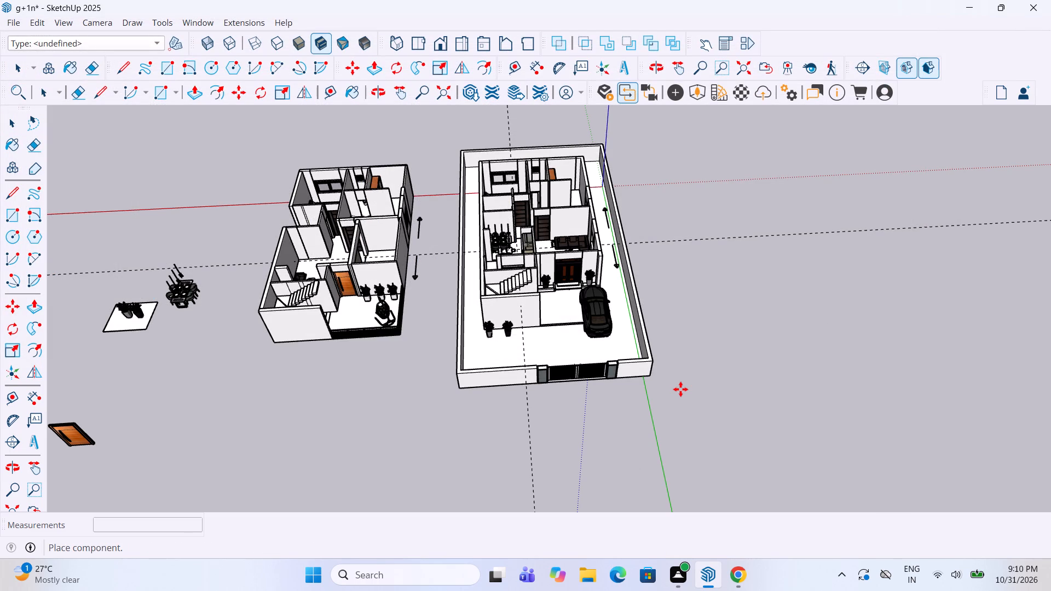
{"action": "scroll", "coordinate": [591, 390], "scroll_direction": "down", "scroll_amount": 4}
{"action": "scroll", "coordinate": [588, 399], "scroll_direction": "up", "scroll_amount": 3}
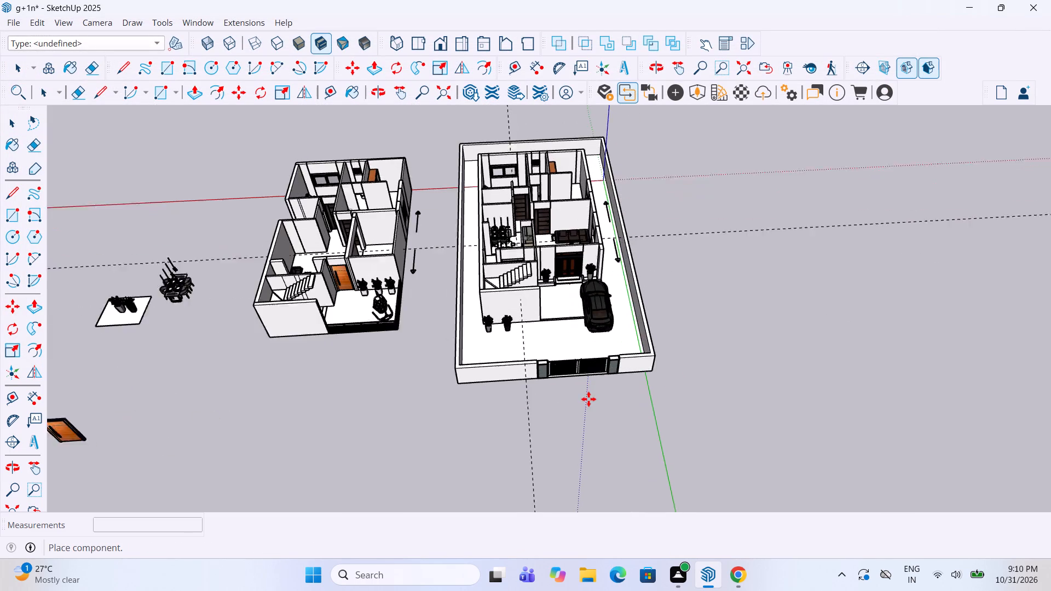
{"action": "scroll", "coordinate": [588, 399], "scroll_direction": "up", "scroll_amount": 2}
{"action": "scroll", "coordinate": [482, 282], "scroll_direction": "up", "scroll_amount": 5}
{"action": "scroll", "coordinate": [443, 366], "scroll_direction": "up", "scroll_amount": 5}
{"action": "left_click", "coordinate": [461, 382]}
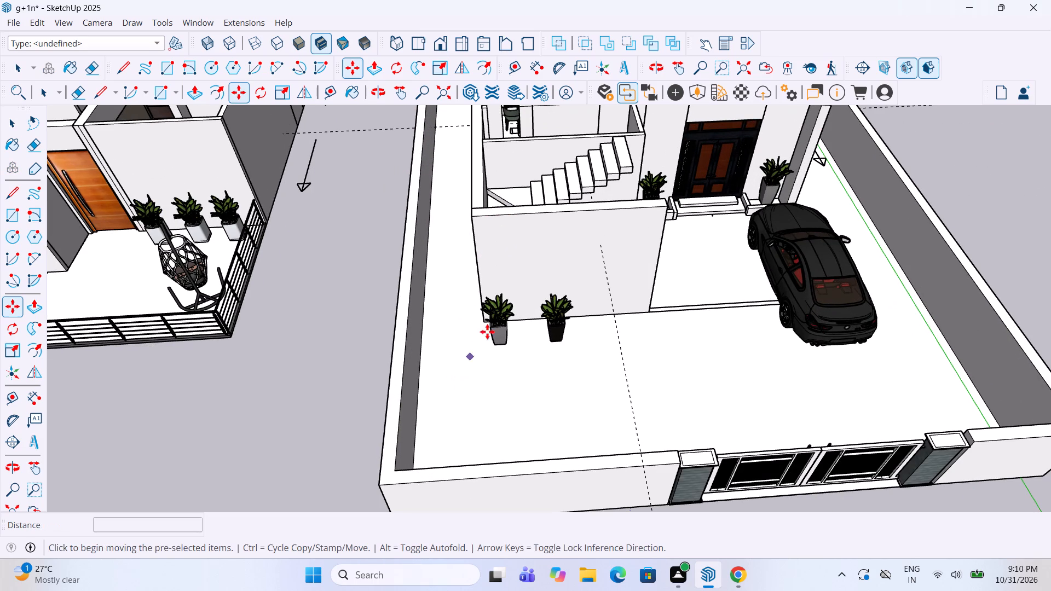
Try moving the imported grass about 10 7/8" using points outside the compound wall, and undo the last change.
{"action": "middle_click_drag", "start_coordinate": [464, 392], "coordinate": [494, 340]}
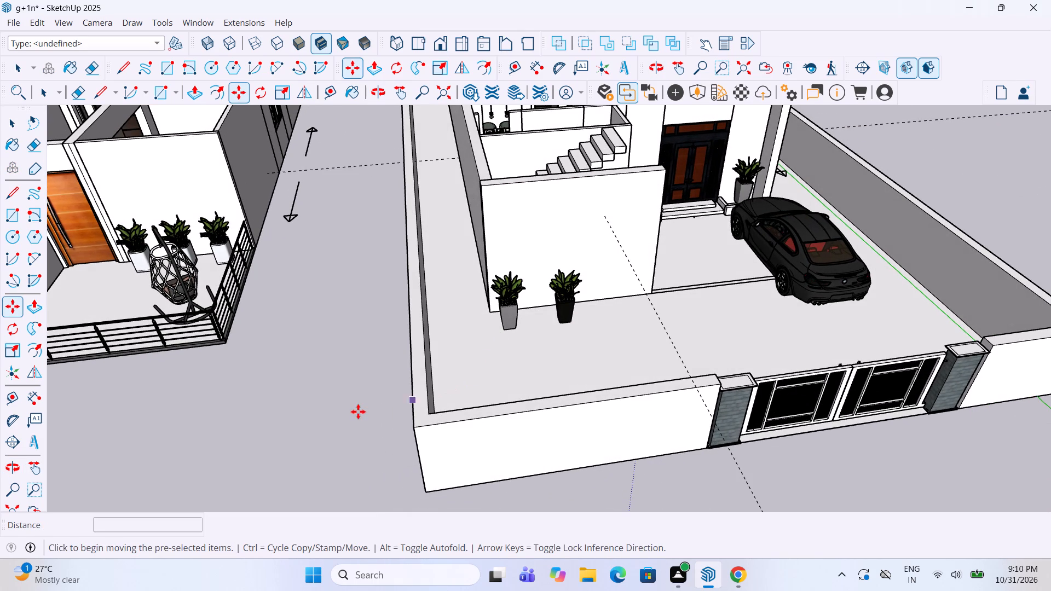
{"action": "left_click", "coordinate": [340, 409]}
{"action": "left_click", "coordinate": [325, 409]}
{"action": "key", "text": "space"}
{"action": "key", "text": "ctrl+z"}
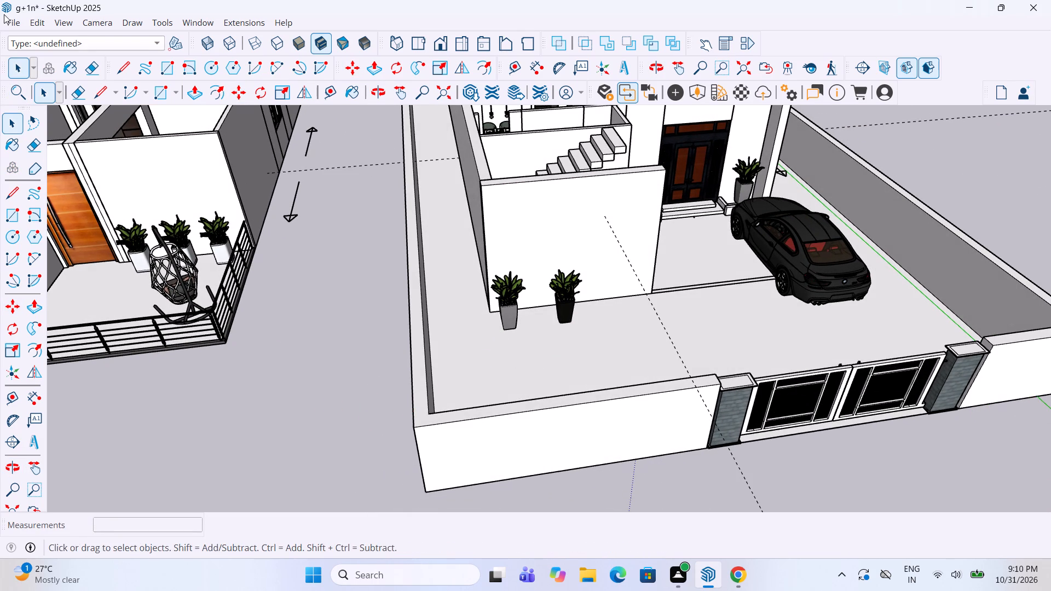
Import the downloaded Grass file again and place it on open ground outside the compound wall.
{"action": "left_click", "coordinate": [4, 14]}
{"action": "left_click", "coordinate": [20, 28]}
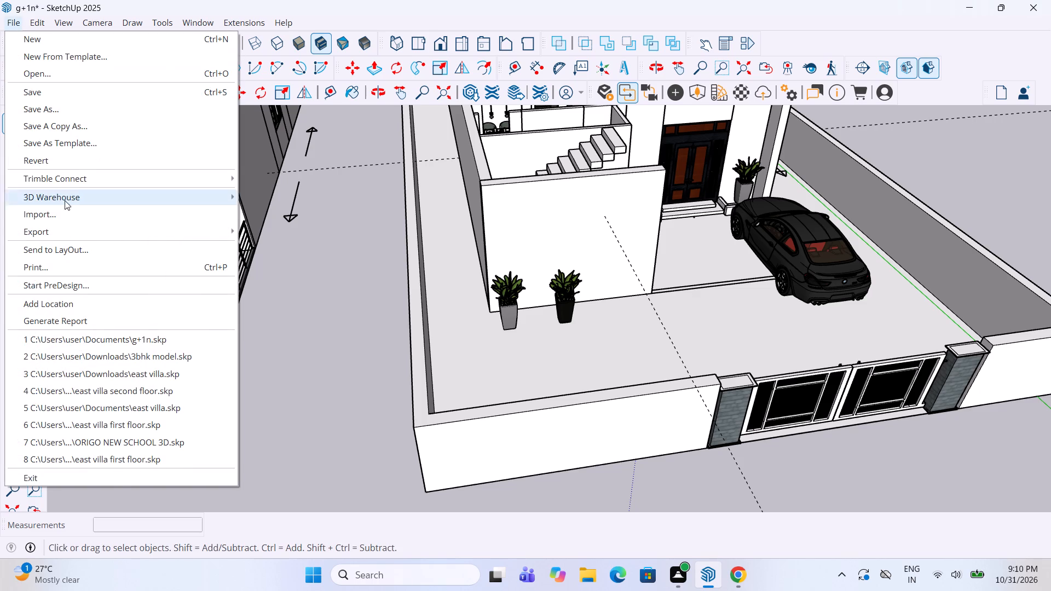
{"action": "left_click", "coordinate": [68, 219]}
{"action": "left_click", "coordinate": [156, 142]}
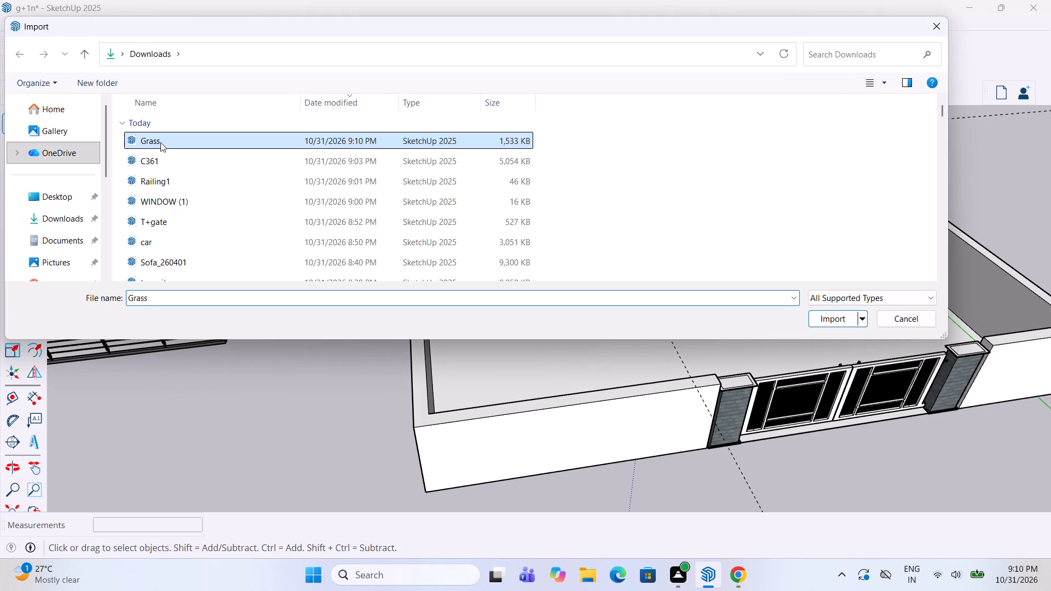
{"action": "left_click", "coordinate": [841, 311]}
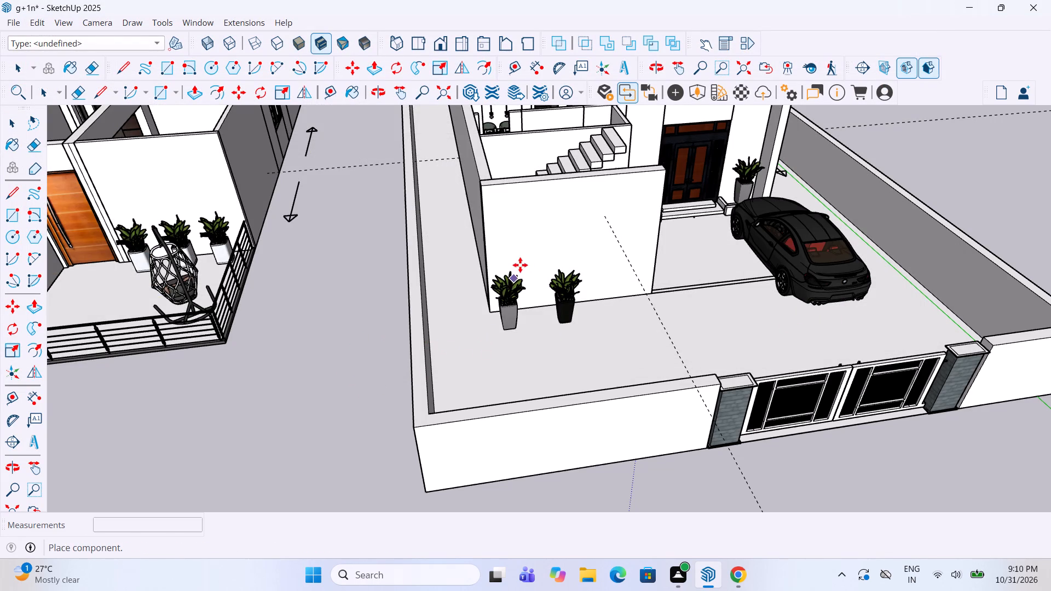
{"action": "scroll", "coordinate": [553, 303], "scroll_direction": "down", "scroll_amount": 9}
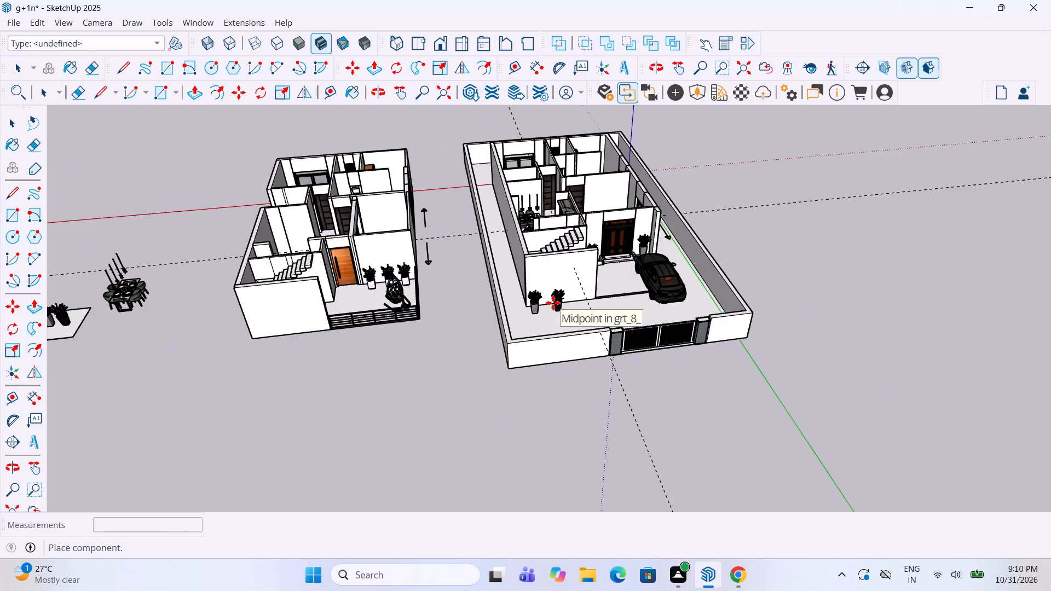
{"action": "scroll", "coordinate": [553, 303], "scroll_direction": "down", "scroll_amount": 12}
{"action": "left_click", "coordinate": [524, 412]}
Delete the earlier grass component lying farther behind the house, keeping the newly imported one.
{"action": "scroll", "coordinate": [530, 185], "scroll_direction": "up", "scroll_amount": 2}
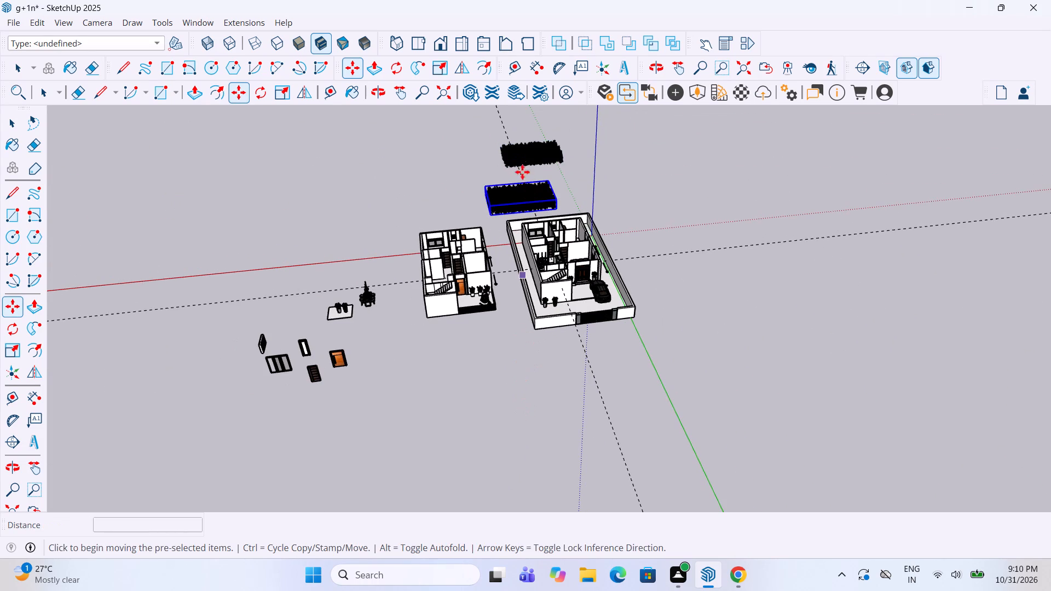
{"action": "scroll", "coordinate": [522, 172], "scroll_direction": "up", "scroll_amount": 1}
{"action": "key", "text": "space"}
{"action": "scroll", "coordinate": [528, 126], "scroll_direction": "up", "scroll_amount": 8}
{"action": "key", "text": "space"}
{"action": "left_click", "coordinate": [522, 159]}
{"action": "key", "text": "Escape"}
{"action": "scroll", "coordinate": [524, 145], "scroll_direction": "up", "scroll_amount": 2}
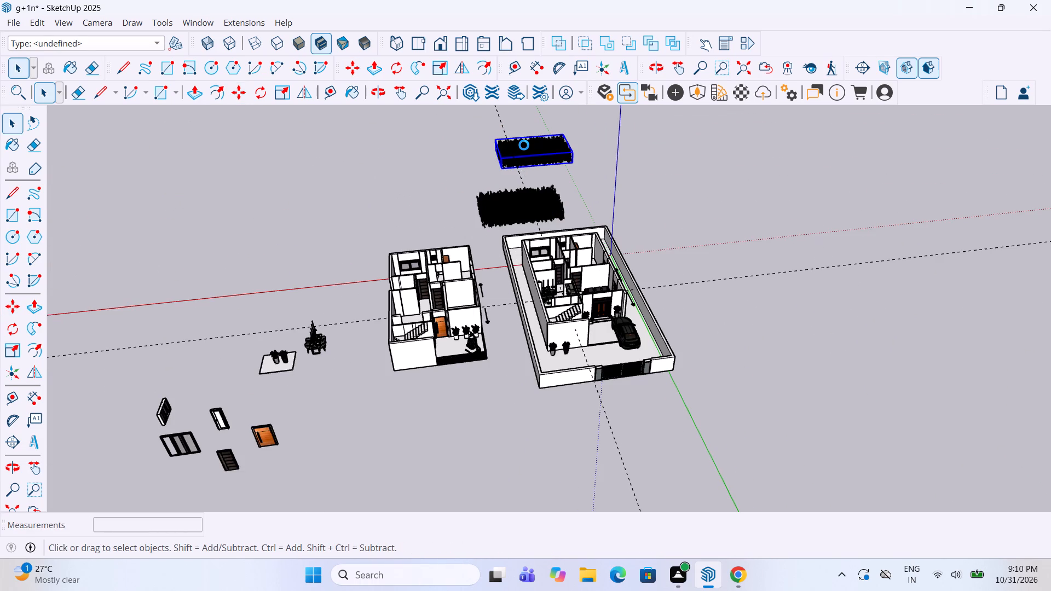
{"action": "key", "text": "Delete"}
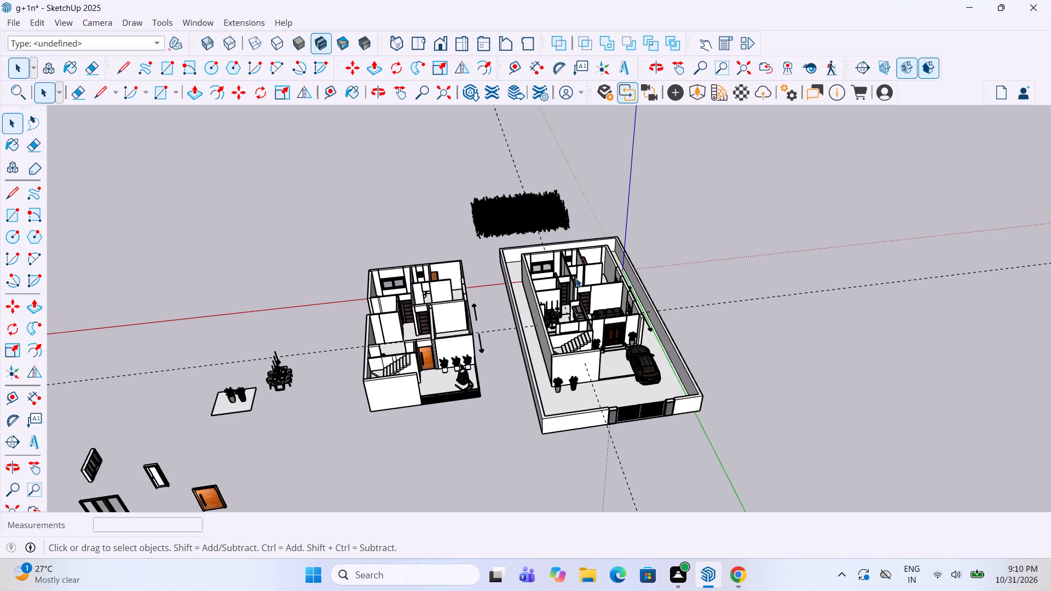
Move the remaining grass 88' 3/4" by its base corner into the inner front corner of the yard, on the side with the potted plants.
{"action": "left_click", "coordinate": [500, 210]}
{"action": "scroll", "coordinate": [521, 232], "scroll_direction": "up", "scroll_amount": 3}
{"action": "key", "text": "m"}
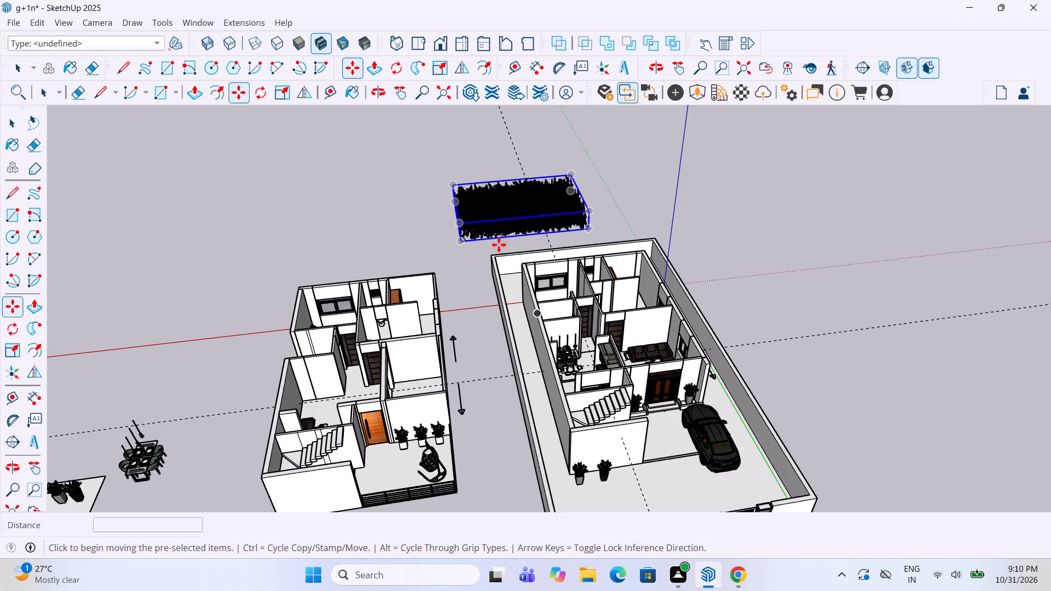
{"action": "left_click", "coordinate": [463, 245]}
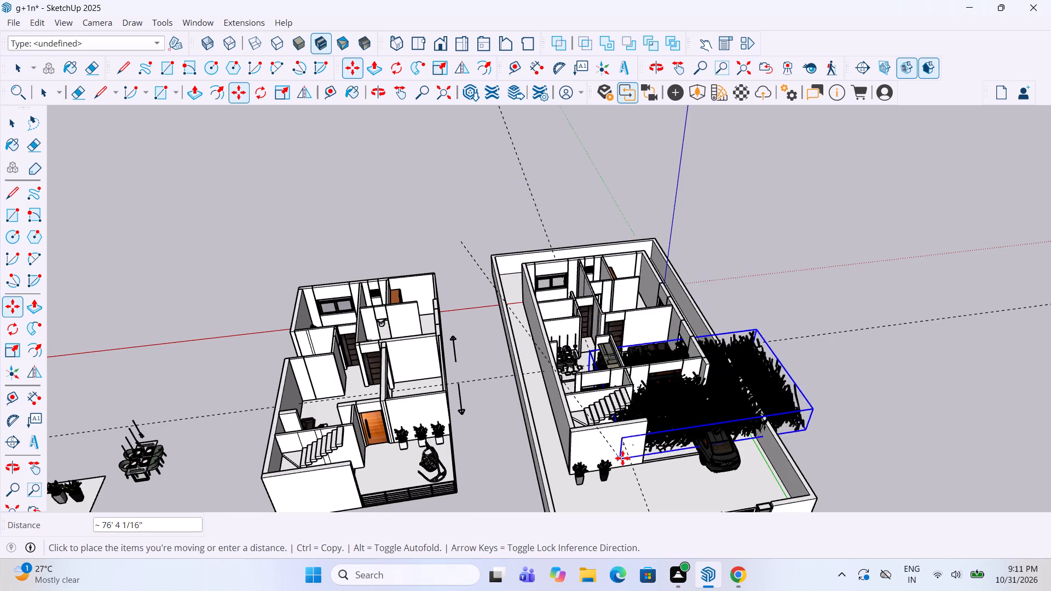
{"action": "scroll", "coordinate": [622, 458], "scroll_direction": "up", "scroll_amount": 2}
{"action": "scroll", "coordinate": [606, 432], "scroll_direction": "down", "scroll_amount": 2}
{"action": "scroll", "coordinate": [522, 293], "scroll_direction": "up", "scroll_amount": 3}
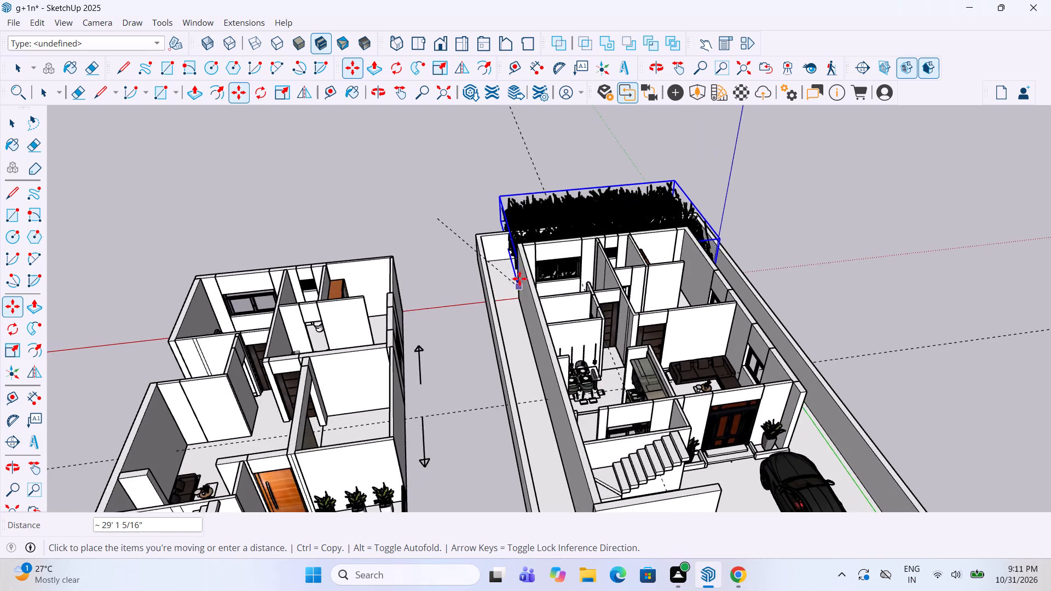
{"action": "scroll", "coordinate": [521, 269], "scroll_direction": "down", "scroll_amount": 10}
{"action": "scroll", "coordinate": [569, 466], "scroll_direction": "up", "scroll_amount": 5}
{"action": "scroll", "coordinate": [539, 348], "scroll_direction": "up", "scroll_amount": 9}
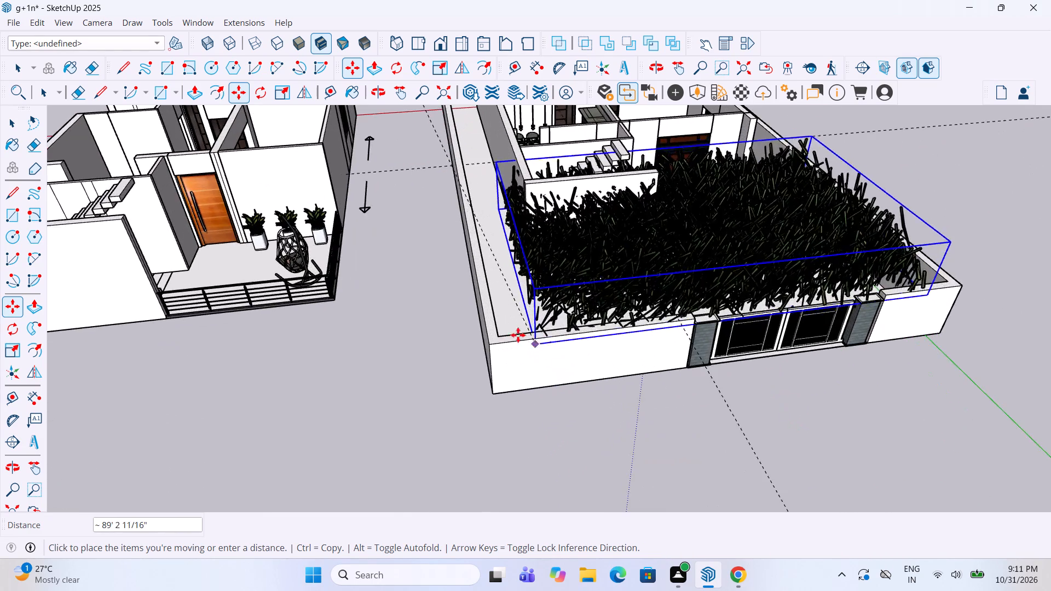
{"action": "middle_click_drag", "start_coordinate": [509, 333], "coordinate": [440, 437]}
{"action": "scroll", "coordinate": [456, 437], "scroll_direction": "up", "scroll_amount": 5}
{"action": "middle_click_drag", "start_coordinate": [465, 371], "coordinate": [458, 410]}
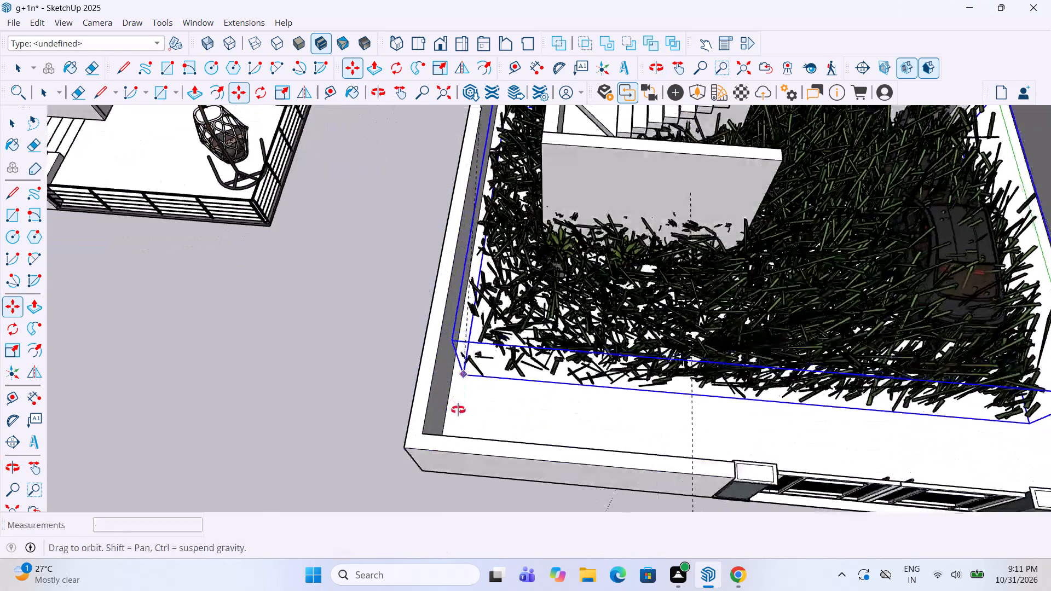
{"action": "middle_click_drag", "start_coordinate": [458, 410], "coordinate": [435, 455]}
{"action": "left_click", "coordinate": [429, 462]}
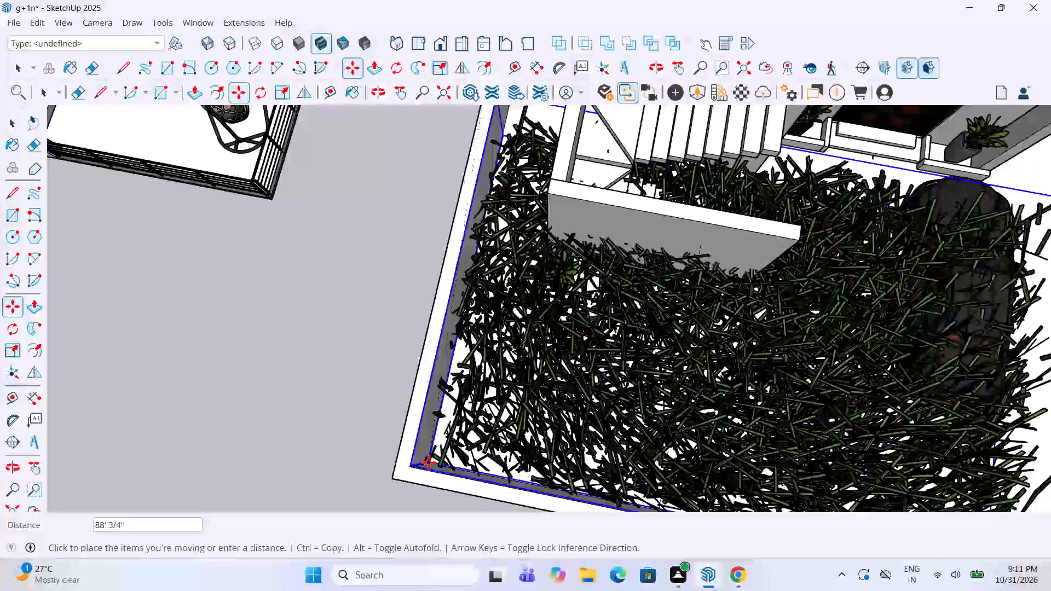
Scale the grass to 0.34 along green and 0.46 along red so it fits the front corner beside the gate pillar.
{"action": "scroll", "coordinate": [512, 405], "scroll_direction": "down", "scroll_amount": 5}
{"action": "middle_click_drag", "start_coordinate": [514, 404], "coordinate": [530, 357]}
{"action": "key", "text": "s"}
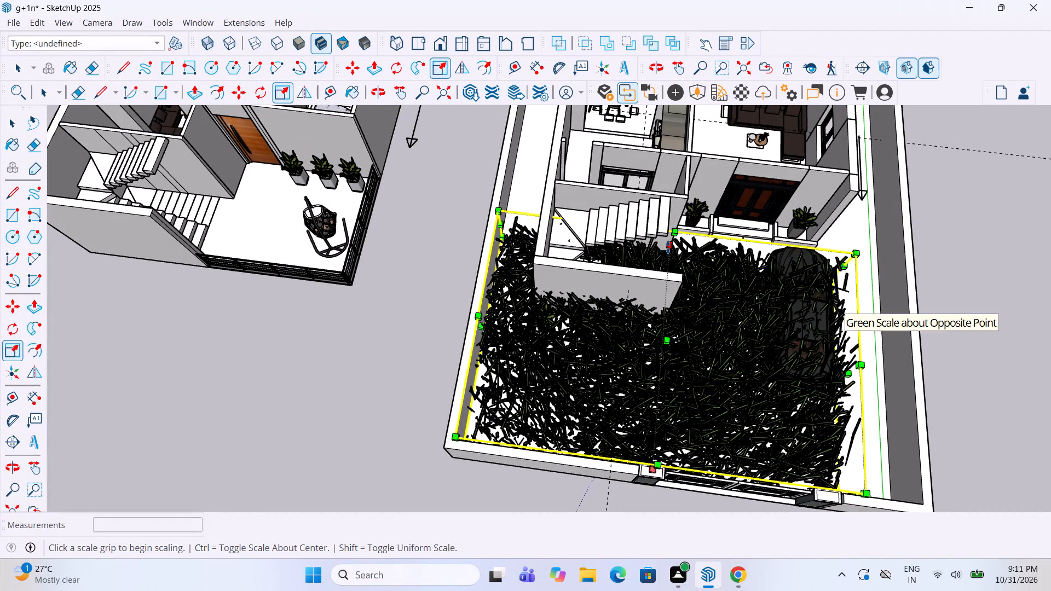
{"action": "left_click_drag", "start_coordinate": [668, 247], "coordinate": [669, 356]}
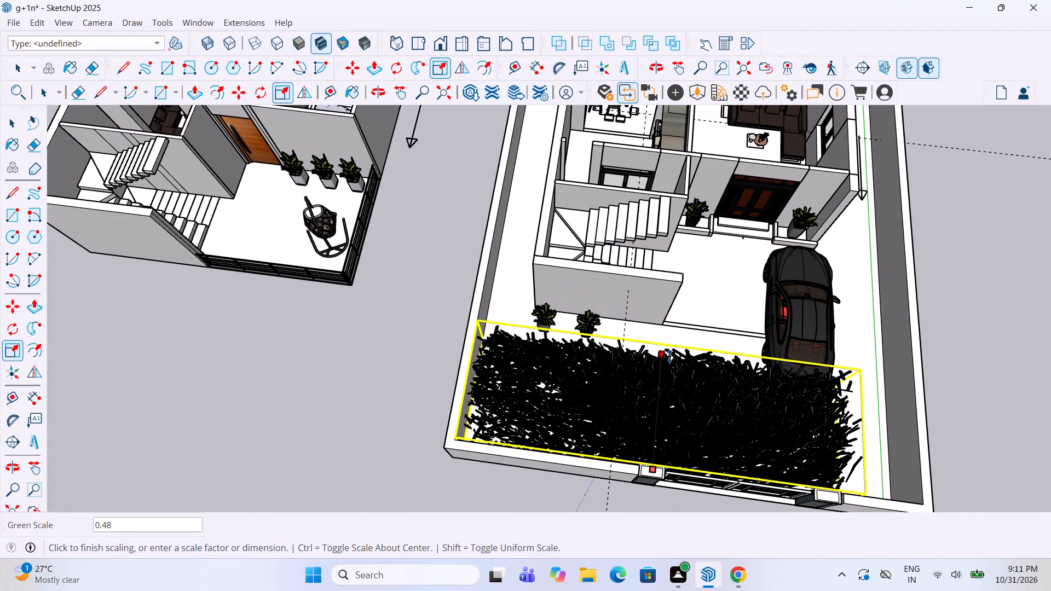
{"action": "left_click_drag", "start_coordinate": [669, 356], "coordinate": [661, 387]}
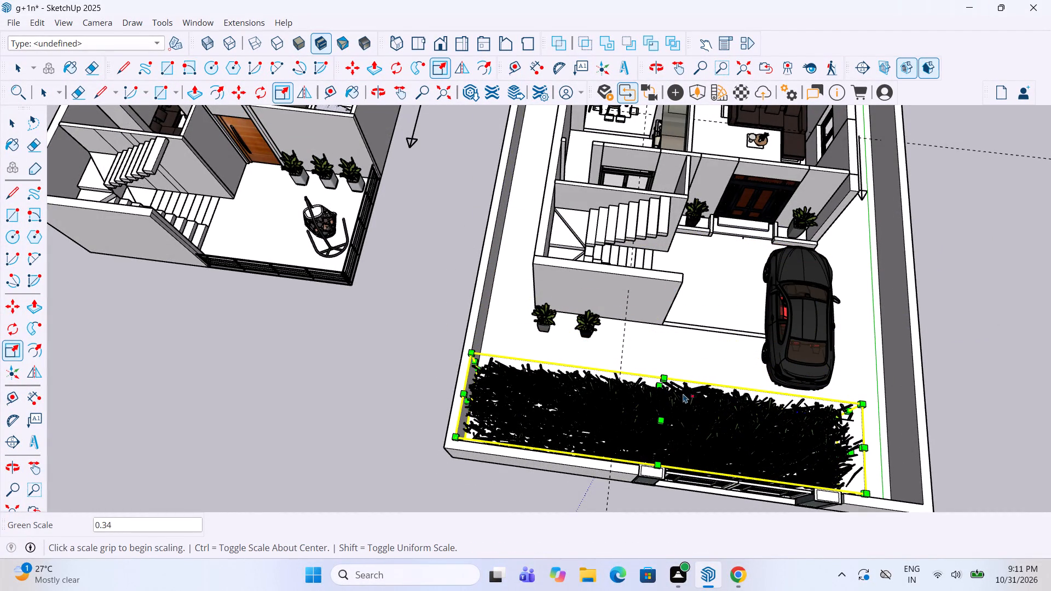
{"action": "left_click_drag", "start_coordinate": [852, 455], "coordinate": [678, 436]}
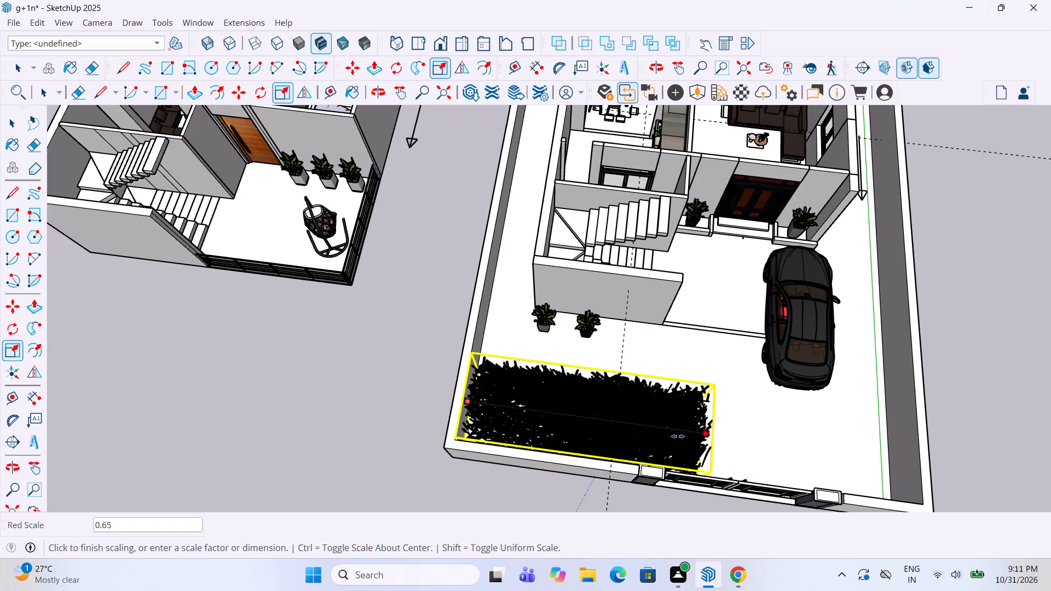
{"action": "left_click_drag", "start_coordinate": [678, 436], "coordinate": [640, 435]}
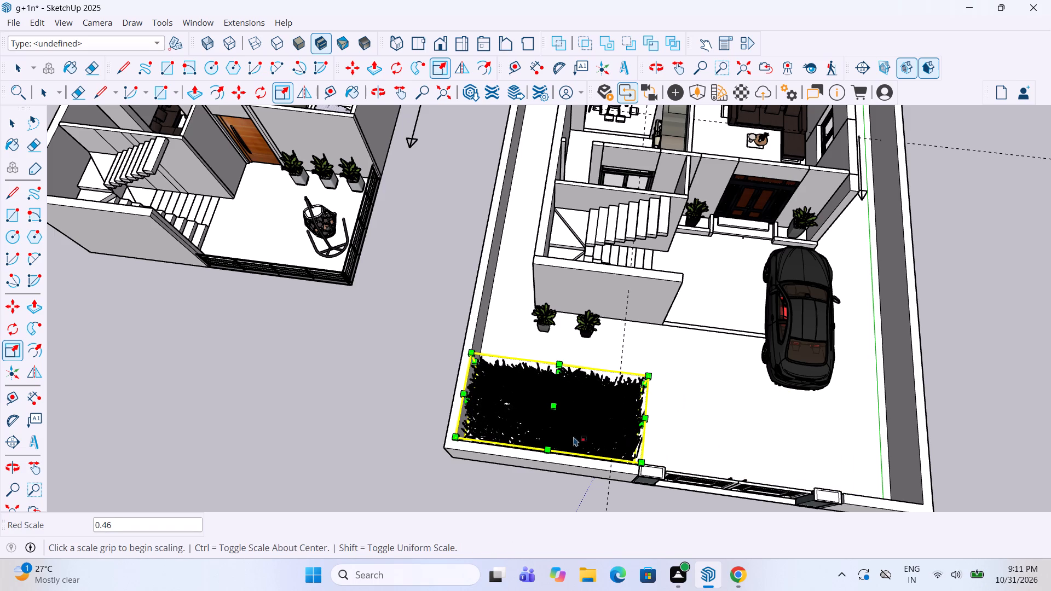
{"action": "key", "text": "space"}
{"action": "left_click", "coordinate": [355, 427]}
Scale the front-corner grass down in height to about 0.31 along blue.
{"action": "scroll", "coordinate": [496, 383], "scroll_direction": "down", "scroll_amount": 4}
{"action": "middle_click_drag", "start_coordinate": [623, 376], "coordinate": [619, 309]}
{"action": "scroll", "coordinate": [600, 377], "scroll_direction": "up", "scroll_amount": 2}
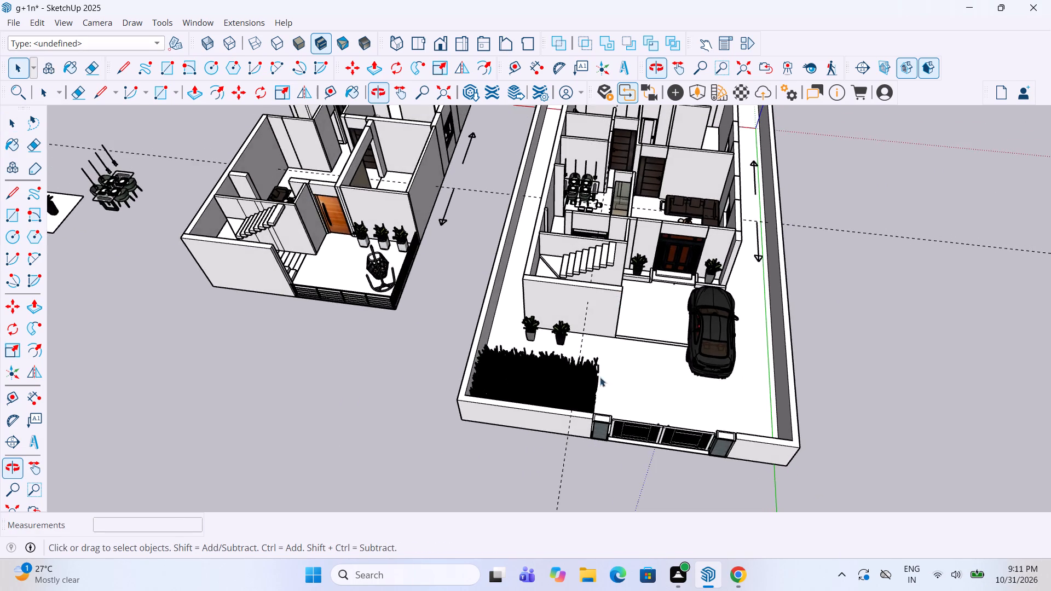
{"action": "scroll", "coordinate": [600, 377], "scroll_direction": "up", "scroll_amount": 2}
{"action": "left_click", "coordinate": [554, 399]}
{"action": "middle_click_drag", "start_coordinate": [707, 319], "coordinate": [351, 287]}
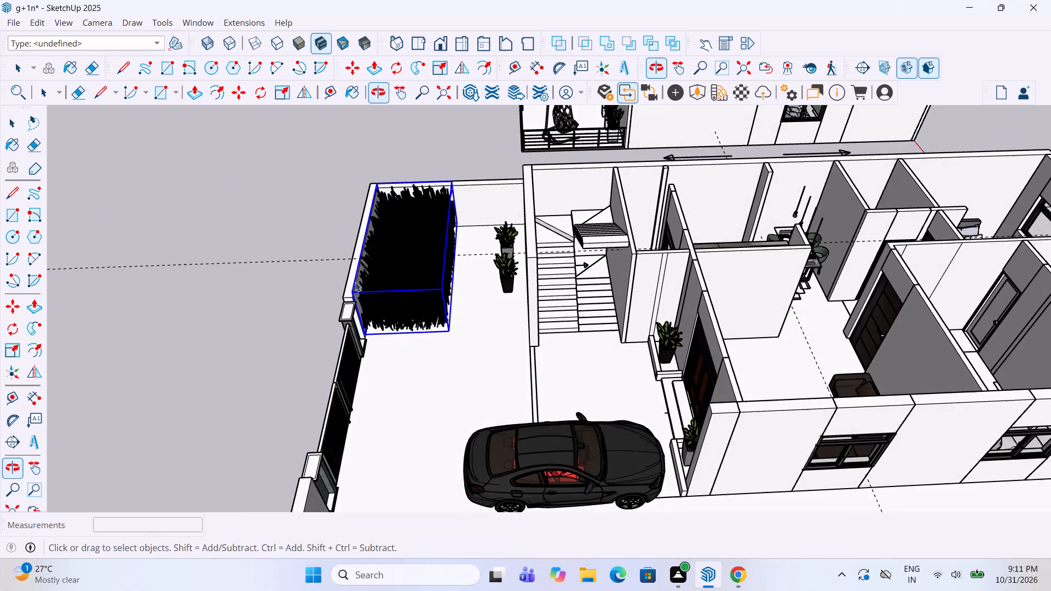
{"action": "middle_click_drag", "start_coordinate": [536, 265], "coordinate": [505, 245]}
{"action": "key", "text": "s"}
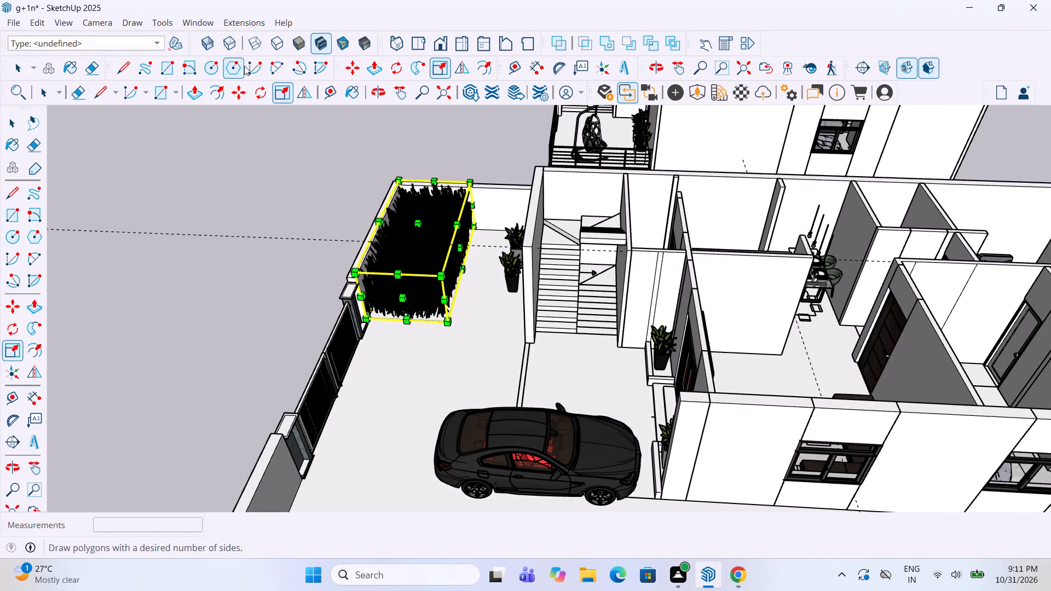
{"action": "left_click_drag", "start_coordinate": [419, 218], "coordinate": [419, 240]}
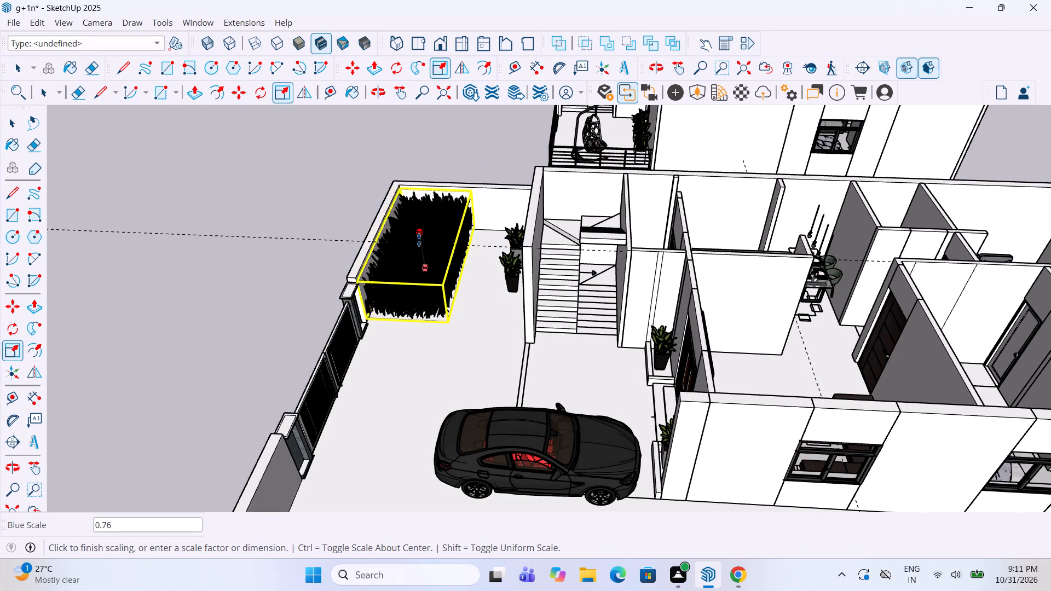
{"action": "left_click_drag", "start_coordinate": [419, 240], "coordinate": [418, 256]}
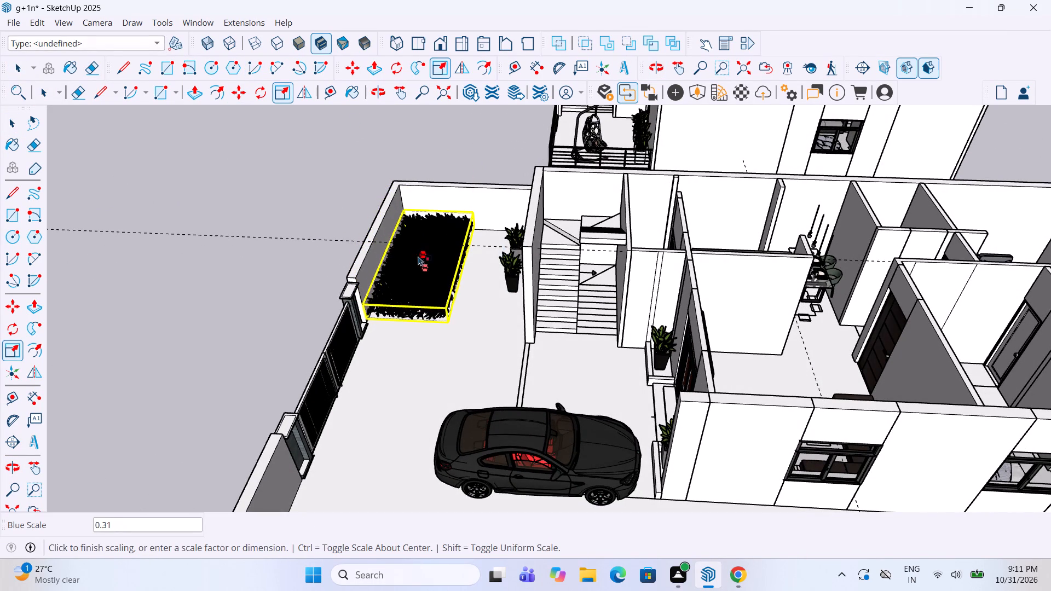
{"action": "key", "text": "space"}
{"action": "left_click", "coordinate": [413, 157]}
Copy the front-corner grass patch to the opposite front corner of the yard, beside the parked car.
{"action": "scroll", "coordinate": [435, 189], "scroll_direction": "down", "scroll_amount": 2}
{"action": "middle_click_drag", "start_coordinate": [433, 192], "coordinate": [353, 231]}
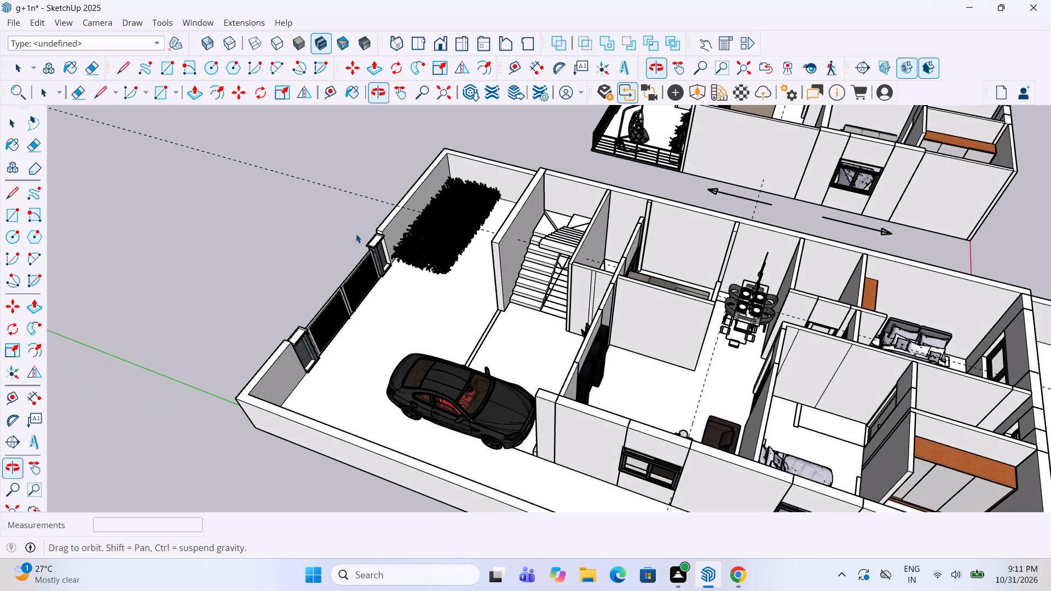
{"action": "scroll", "coordinate": [431, 237], "scroll_direction": "up", "scroll_amount": 1}
{"action": "left_click", "coordinate": [432, 239]}
{"action": "key", "text": "m"}
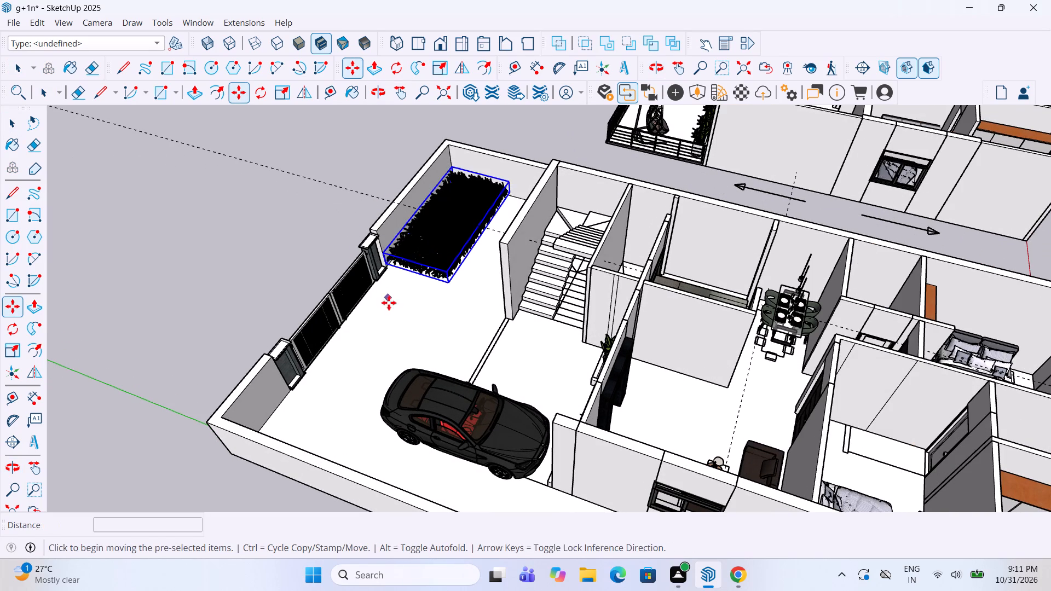
{"action": "left_click", "coordinate": [386, 271]}
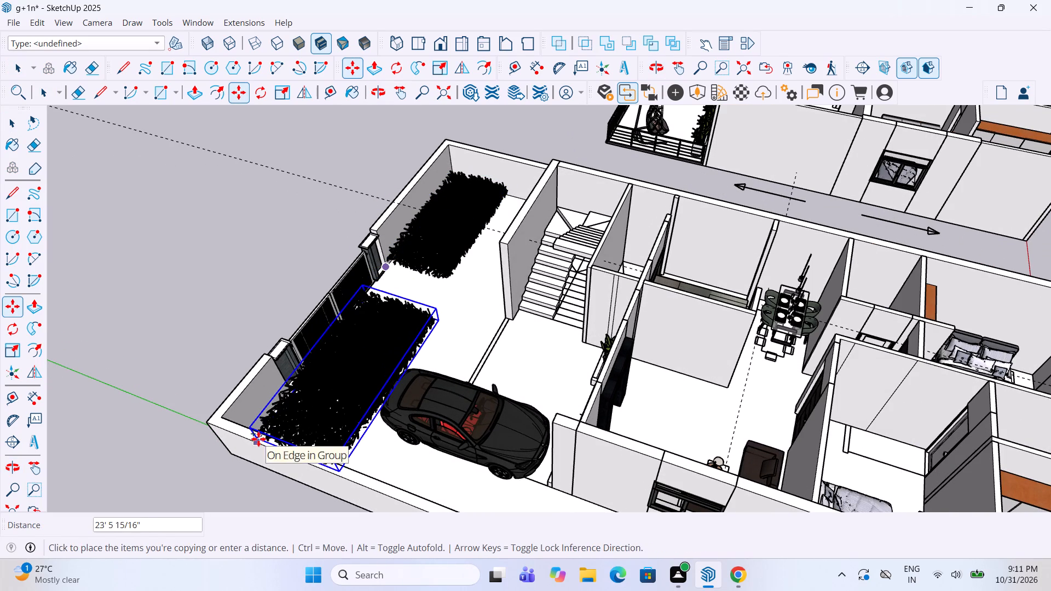
{"action": "middle_click_drag", "start_coordinate": [316, 394], "coordinate": [227, 408]}
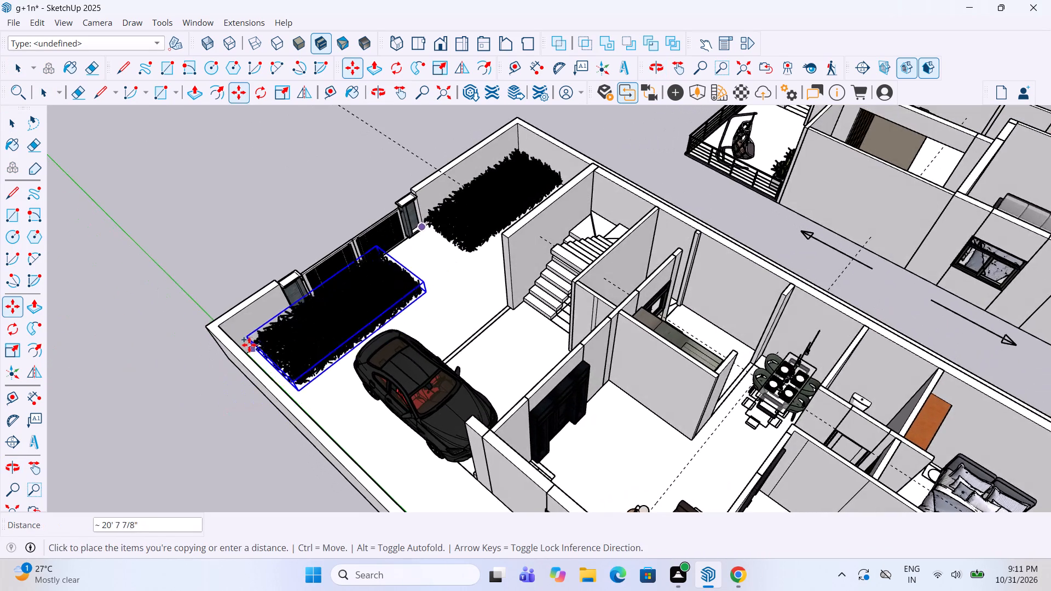
{"action": "scroll", "coordinate": [249, 344], "scroll_direction": "up", "scroll_amount": 8}
{"action": "middle_click_drag", "start_coordinate": [307, 319], "coordinate": [230, 356]}
{"action": "left_click", "coordinate": [257, 294]}
{"action": "key", "text": "space"}
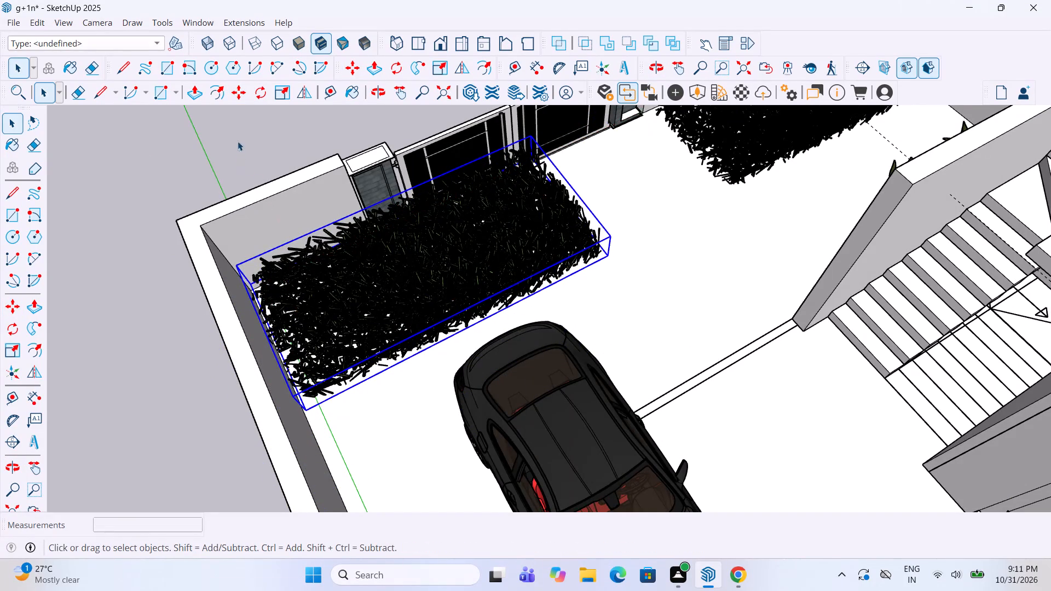
{"action": "left_click", "coordinate": [238, 141]}
Scale the copied grass shorter along its length so it clears the gate and fits the corner behind the car.
{"action": "scroll", "coordinate": [279, 260], "scroll_direction": "down", "scroll_amount": 3}
{"action": "middle_click_drag", "start_coordinate": [313, 267], "coordinate": [499, 234]}
{"action": "left_click", "coordinate": [388, 359]}
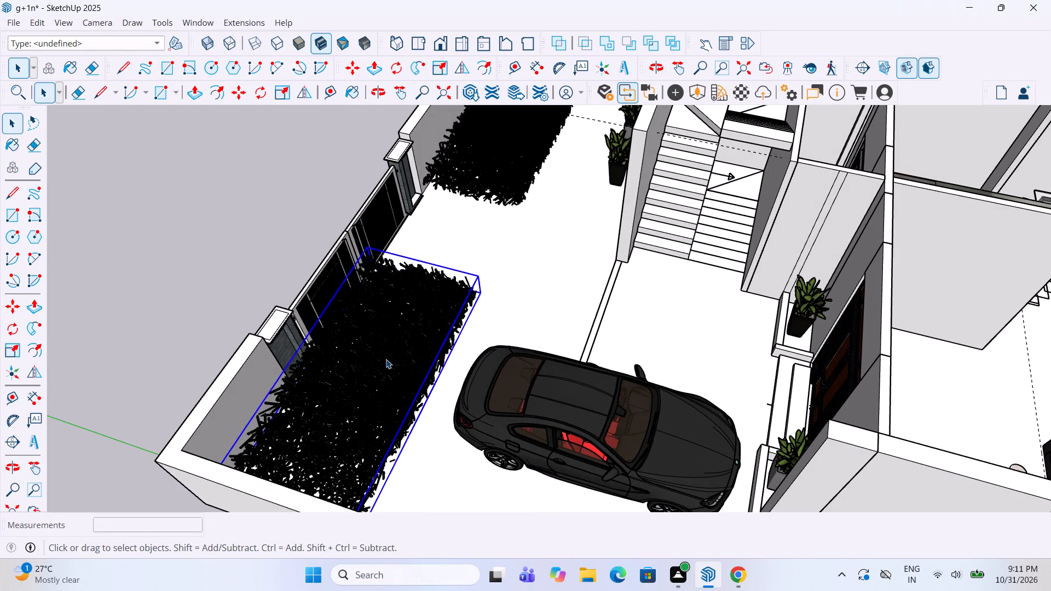
{"action": "key", "text": "s"}
{"action": "left_click_drag", "start_coordinate": [425, 269], "coordinate": [339, 400]}
{"action": "key", "text": "space"}
{"action": "left_click", "coordinate": [176, 258]}
Copy the larger front-corner grass patch about 64' along the house to the back yard strip against the rear compound wall.
{"action": "scroll", "coordinate": [308, 311], "scroll_direction": "down", "scroll_amount": 11}
{"action": "scroll", "coordinate": [549, 327], "scroll_direction": "down", "scroll_amount": 1}
{"action": "middle_click", "coordinate": [551, 327]}
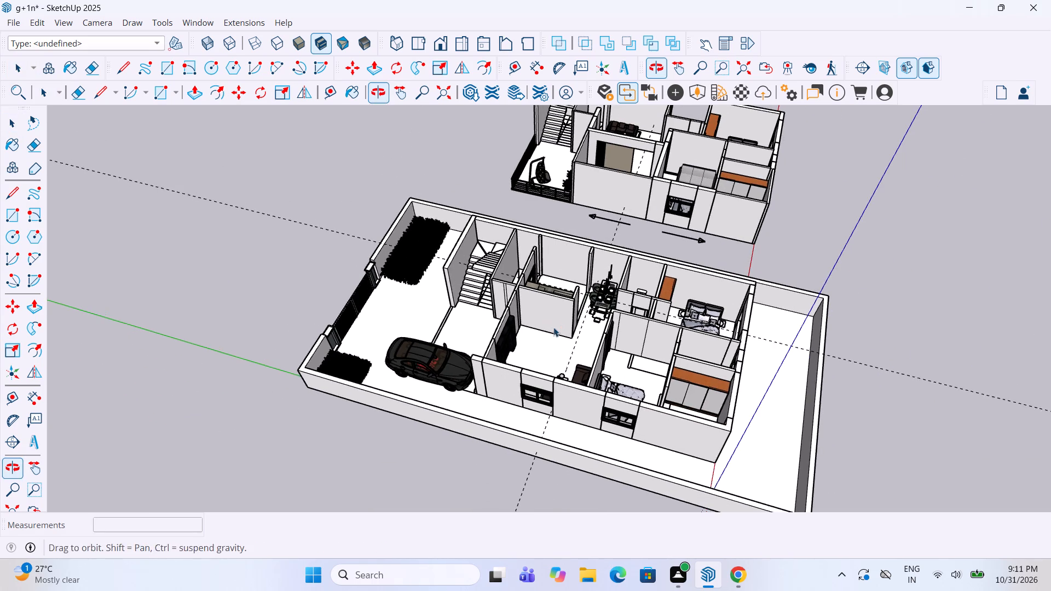
{"action": "left_click", "coordinate": [420, 256]}
{"action": "key", "text": "m"}
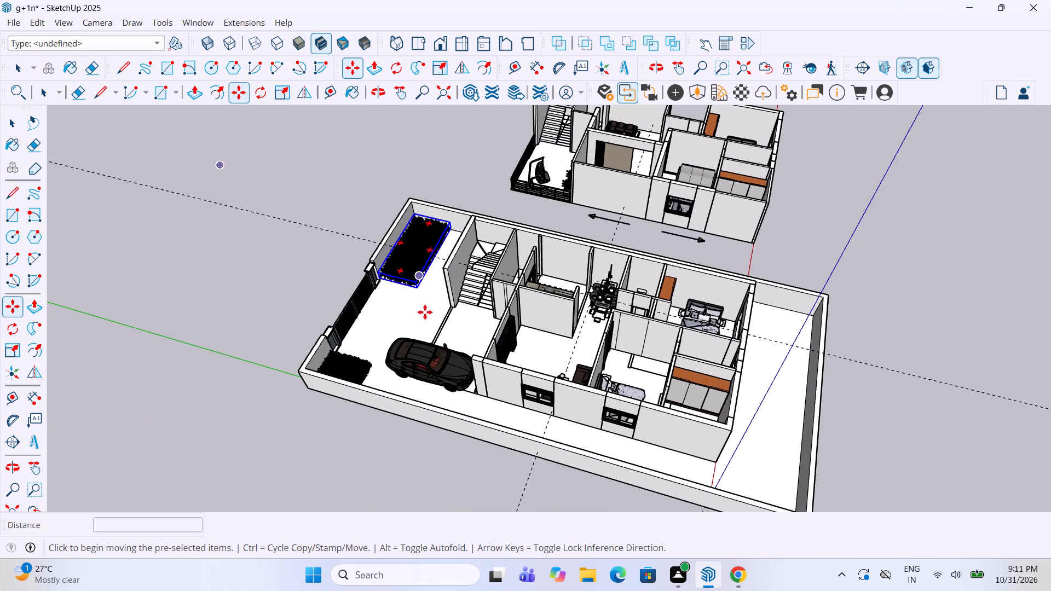
{"action": "left_click", "coordinate": [418, 291]}
{"action": "scroll", "coordinate": [847, 380], "scroll_direction": "up", "scroll_amount": 4}
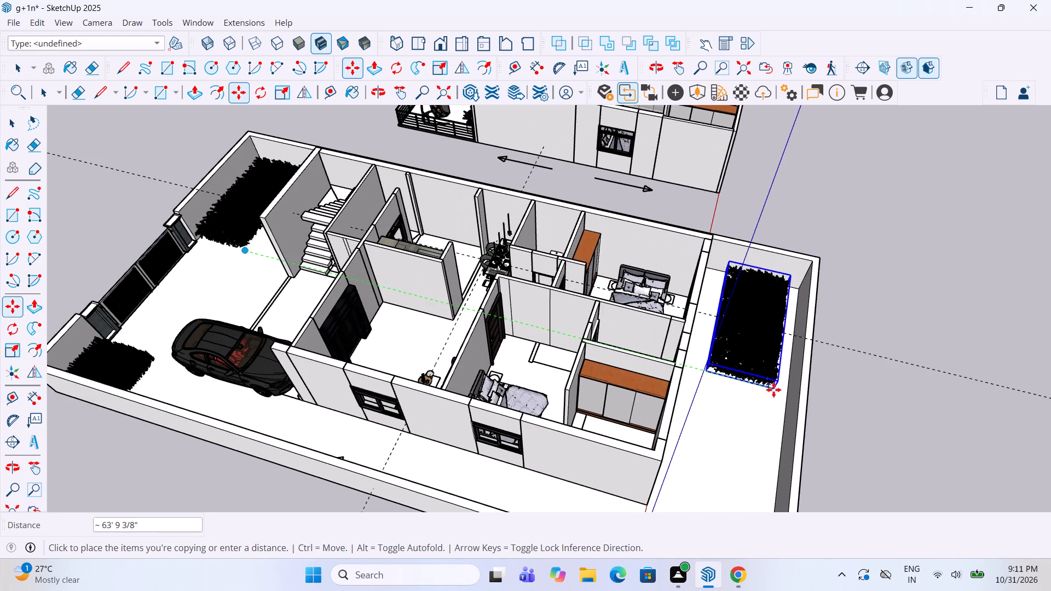
{"action": "left_click", "coordinate": [783, 395]}
Copy the back-yard grass patch about 15' 4" further along the rear compound wall, end to end with the first.
{"action": "scroll", "coordinate": [767, 330], "scroll_direction": "down", "scroll_amount": 5}
{"action": "scroll", "coordinate": [777, 445], "scroll_direction": "up", "scroll_amount": 5}
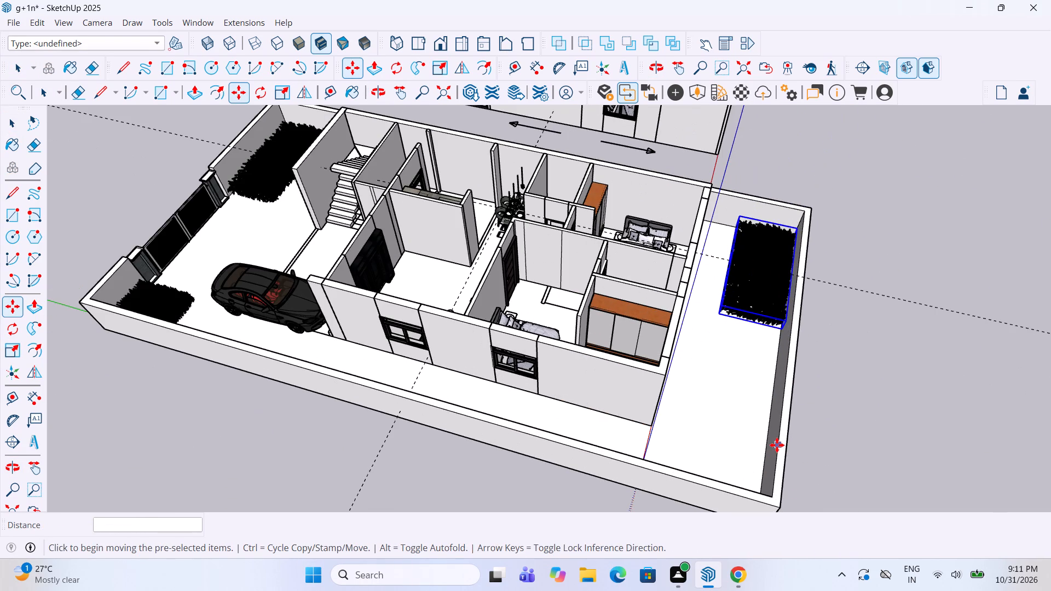
{"action": "key", "text": "m"}
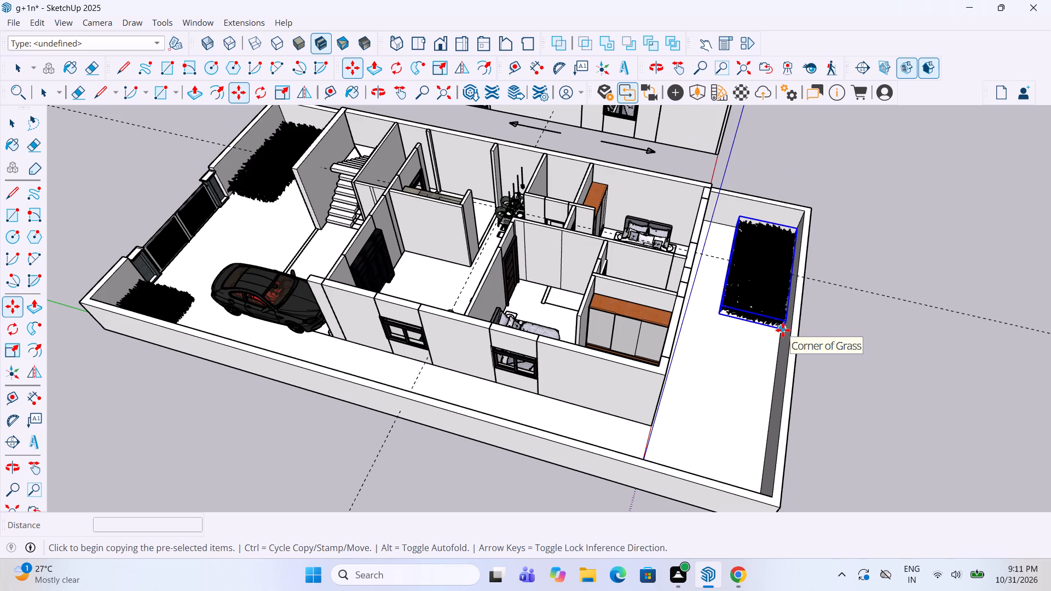
{"action": "left_click", "coordinate": [783, 330]}
{"action": "left_click", "coordinate": [772, 451]}
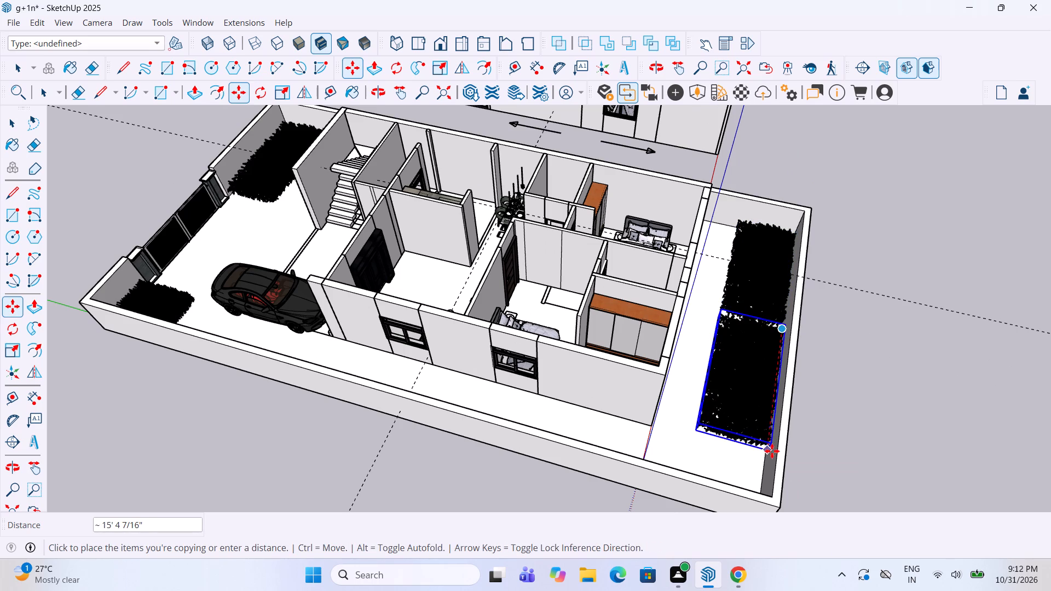
{"action": "key", "text": "space"}
{"action": "left_click", "coordinate": [880, 355]}
Scale the second back-yard grass patch longer along the red axis toward the corner of the compound wall.
{"action": "scroll", "coordinate": [776, 355], "scroll_direction": "down", "scroll_amount": 3}
{"action": "middle_click_drag", "start_coordinate": [780, 357], "coordinate": [805, 379]}
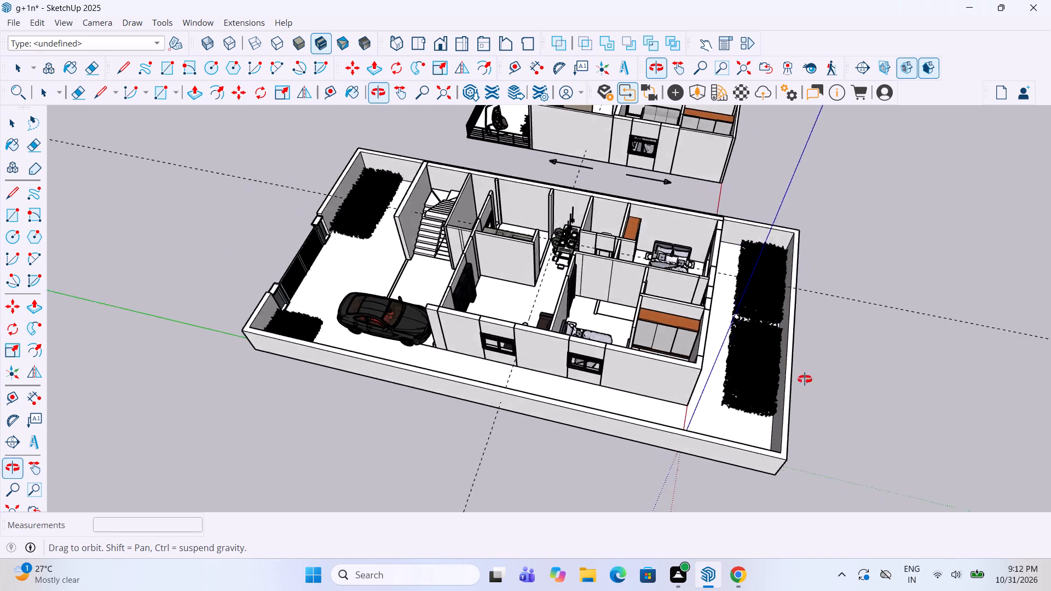
{"action": "middle_click_drag", "start_coordinate": [805, 379], "coordinate": [815, 417]}
{"action": "scroll", "coordinate": [772, 403], "scroll_direction": "up", "scroll_amount": 3}
{"action": "left_click", "coordinate": [749, 382]}
{"action": "scroll", "coordinate": [749, 382], "scroll_direction": "up", "scroll_amount": 3}
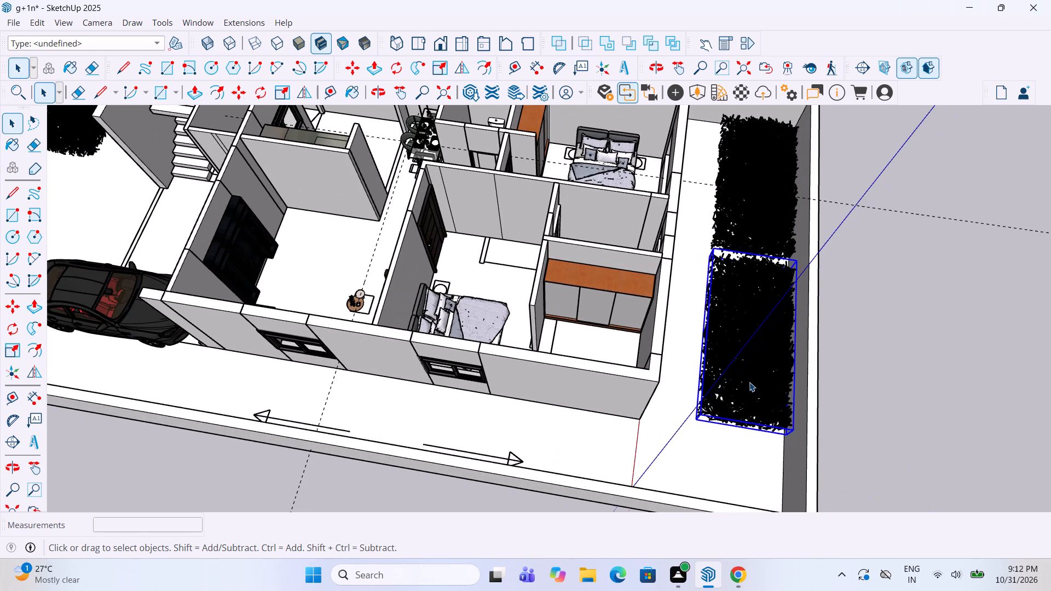
{"action": "key", "text": "s"}
{"action": "left_click_drag", "start_coordinate": [743, 429], "coordinate": [741, 475]}
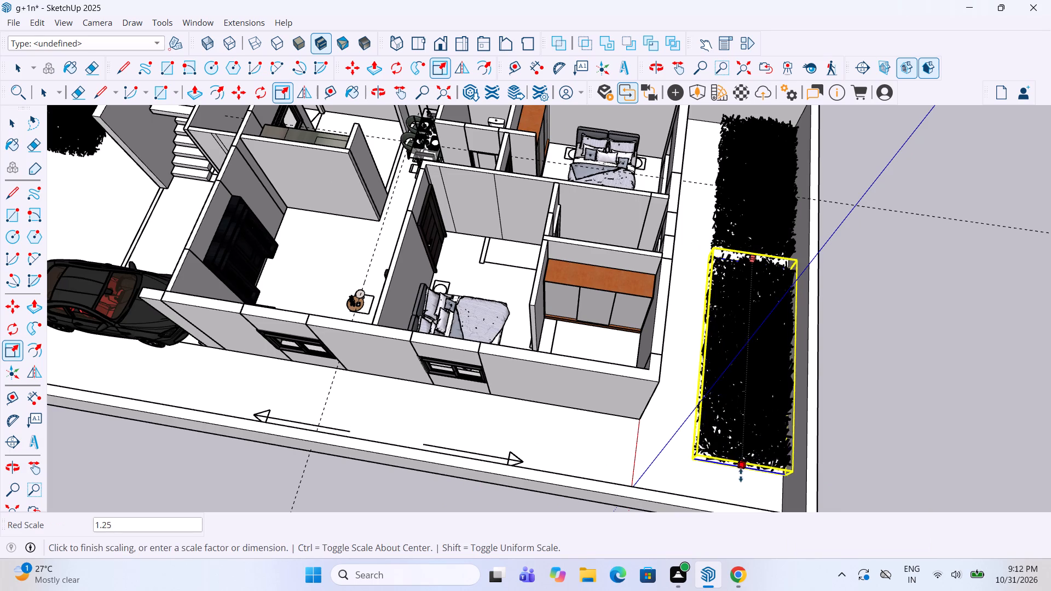
{"action": "left_click_drag", "start_coordinate": [741, 475], "coordinate": [738, 497]}
{"action": "key", "text": "space"}
{"action": "left_click", "coordinate": [866, 375]}
Examine the grass placement and furniture across both floors from the back yard and the front gate side.
{"action": "scroll", "coordinate": [653, 448], "scroll_direction": "down", "scroll_amount": 5}
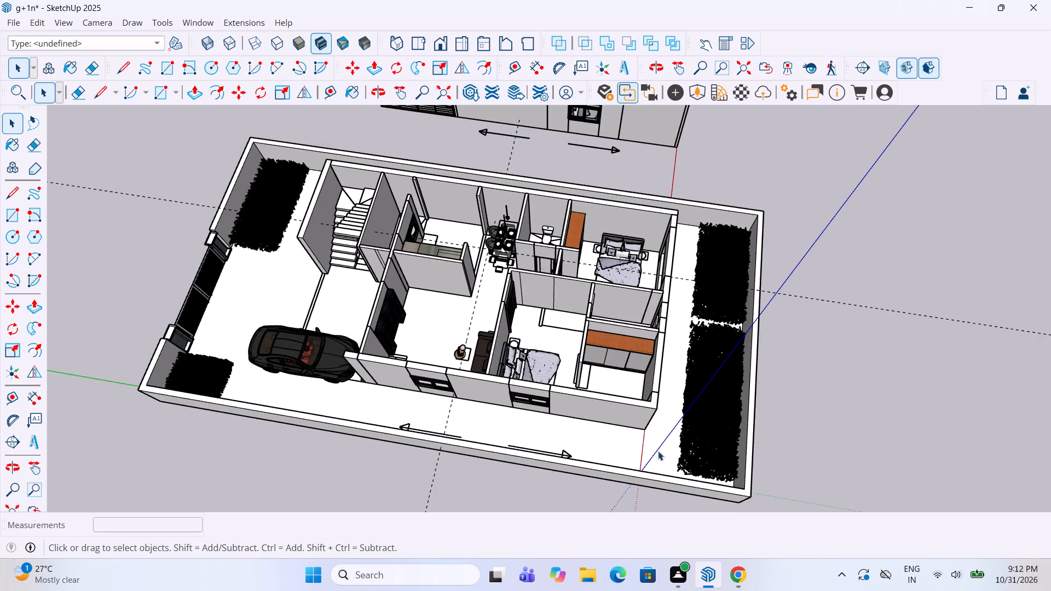
{"action": "middle_click_drag", "start_coordinate": [670, 444], "coordinate": [731, 431]}
{"action": "scroll", "coordinate": [688, 362], "scroll_direction": "down", "scroll_amount": 5}
{"action": "middle_click_drag", "start_coordinate": [477, 362], "coordinate": [757, 340]}
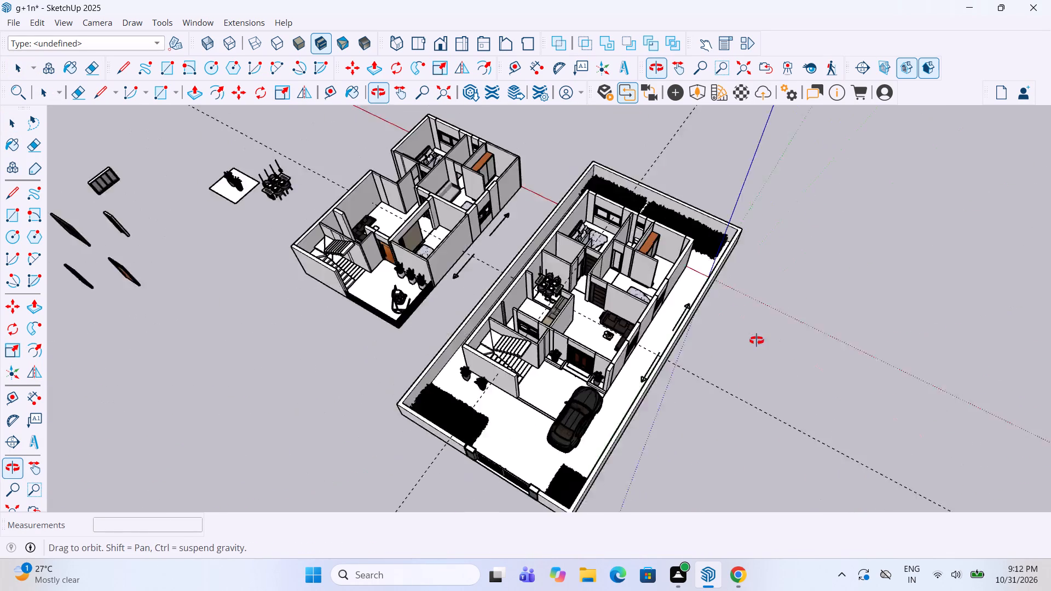
{"action": "middle_click_drag", "start_coordinate": [757, 340], "coordinate": [859, 317]}
{"action": "scroll", "coordinate": [702, 292], "scroll_direction": "up", "scroll_amount": 3}
{"action": "middle_click_drag", "start_coordinate": [700, 288], "coordinate": [739, 316]}
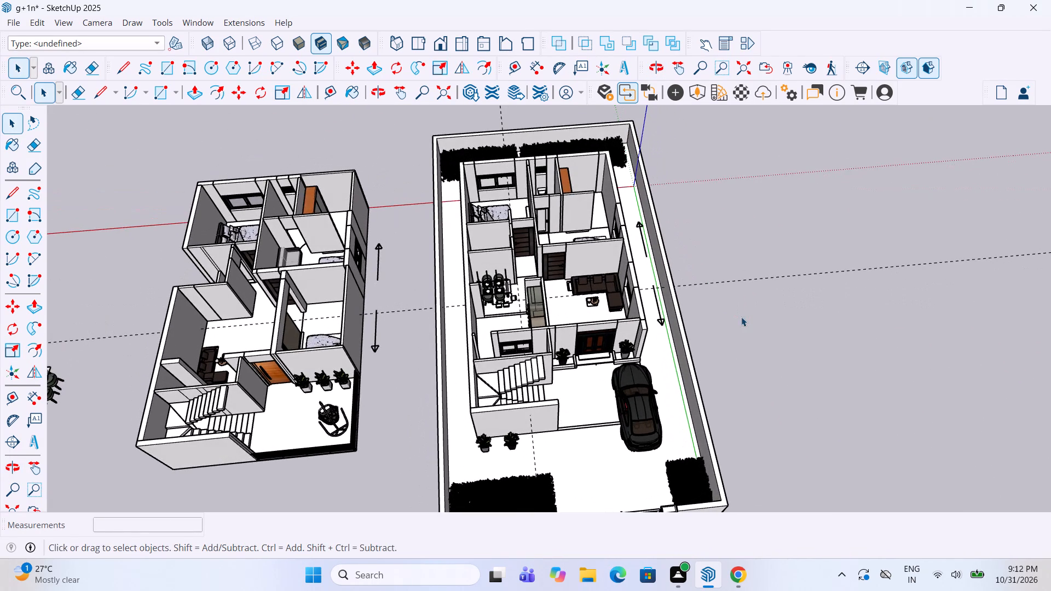
{"action": "scroll", "coordinate": [651, 310], "scroll_direction": "down", "scroll_amount": 3}
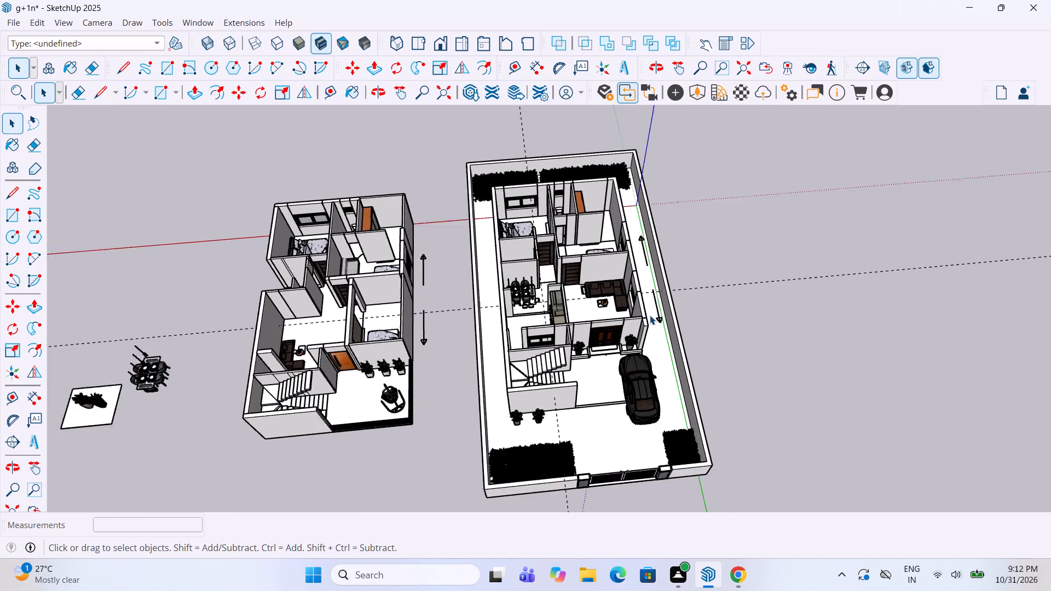
Delete the leftover dining set, the two spare potted plants and the slab under them outside the first-floor model.
{"action": "scroll", "coordinate": [650, 315], "scroll_direction": "down", "scroll_amount": 2}
{"action": "scroll", "coordinate": [421, 352], "scroll_direction": "up", "scroll_amount": 4}
{"action": "scroll", "coordinate": [525, 254], "scroll_direction": "down", "scroll_amount": 4}
{"action": "scroll", "coordinate": [262, 350], "scroll_direction": "up", "scroll_amount": 5}
{"action": "middle_click_drag", "start_coordinate": [262, 350], "coordinate": [250, 282]}
{"action": "left_click", "coordinate": [335, 304]}
{"action": "key", "text": "Delete"}
{"action": "left_click", "coordinate": [287, 334]}
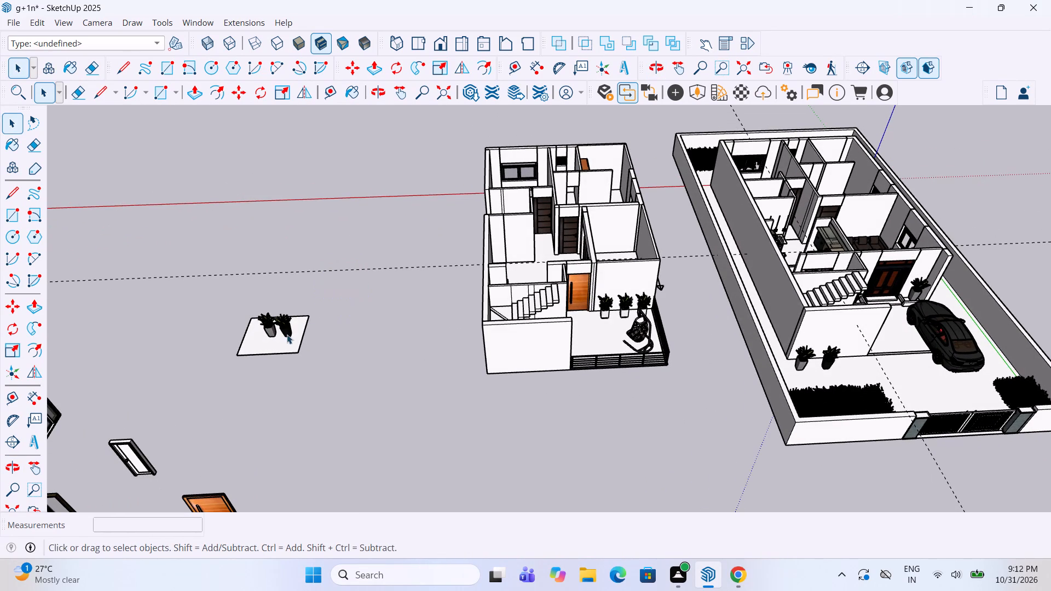
{"action": "key", "text": "Delete"}
{"action": "key", "text": "Delete"}
{"action": "left_click", "coordinate": [268, 335]}
{"action": "key", "text": "Delete"}
{"action": "left_click", "coordinate": [276, 349]}
{"action": "key", "text": "Delete"}
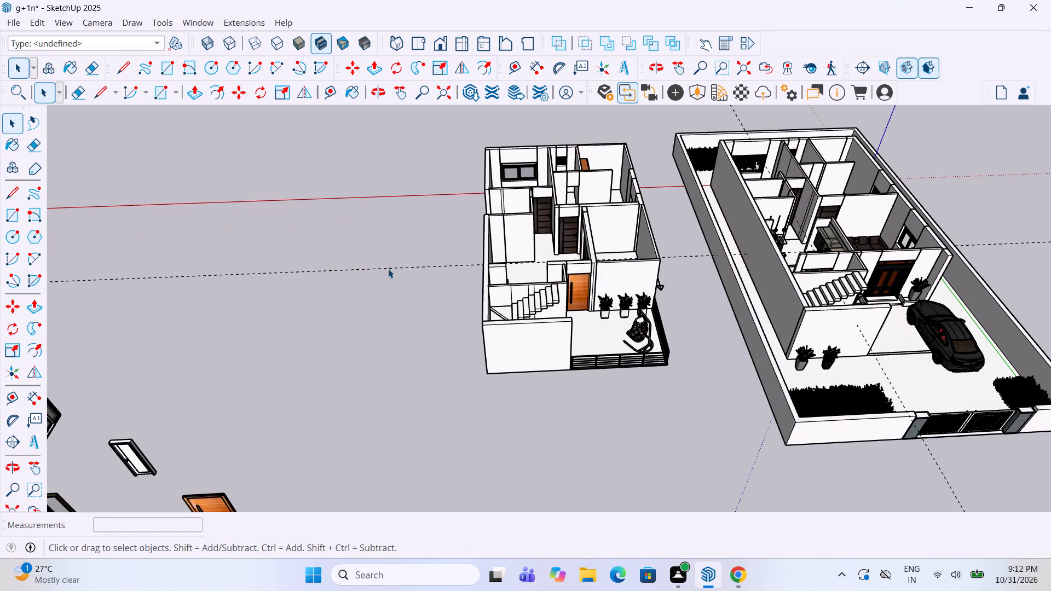
Delete the five leftover door and window components lying on the ground away from the two floor models.
{"action": "scroll", "coordinate": [388, 268], "scroll_direction": "down", "scroll_amount": 4}
{"action": "scroll", "coordinate": [253, 438], "scroll_direction": "up", "scroll_amount": 3}
{"action": "left_click", "coordinate": [268, 424]}
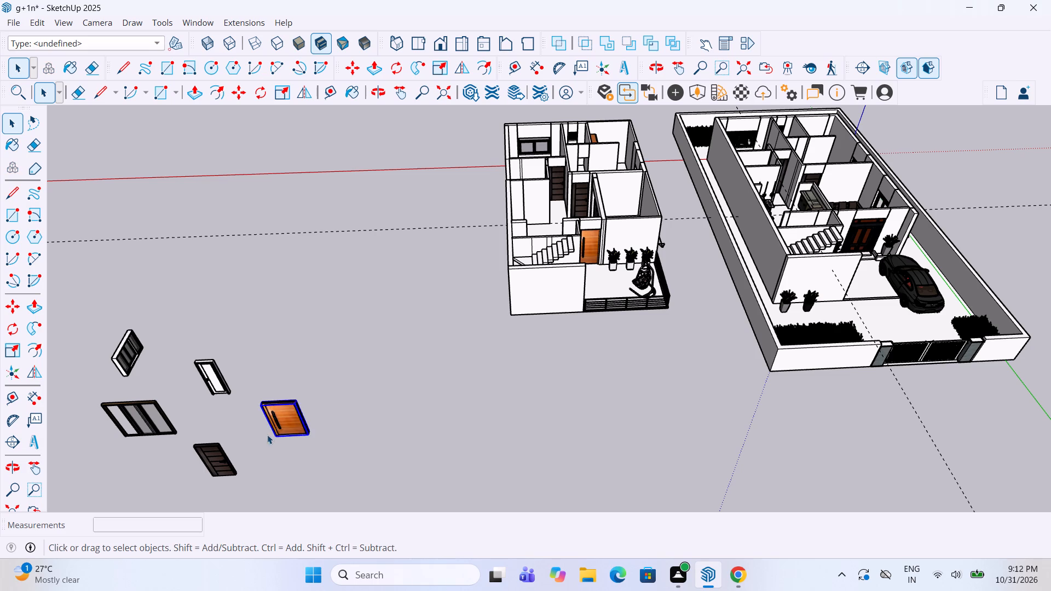
{"action": "key", "text": "Delete"}
{"action": "left_click", "coordinate": [215, 464]}
{"action": "key", "text": "Delete"}
{"action": "left_click", "coordinate": [153, 419]}
{"action": "key", "text": "Delete"}
{"action": "left_click", "coordinate": [130, 347]}
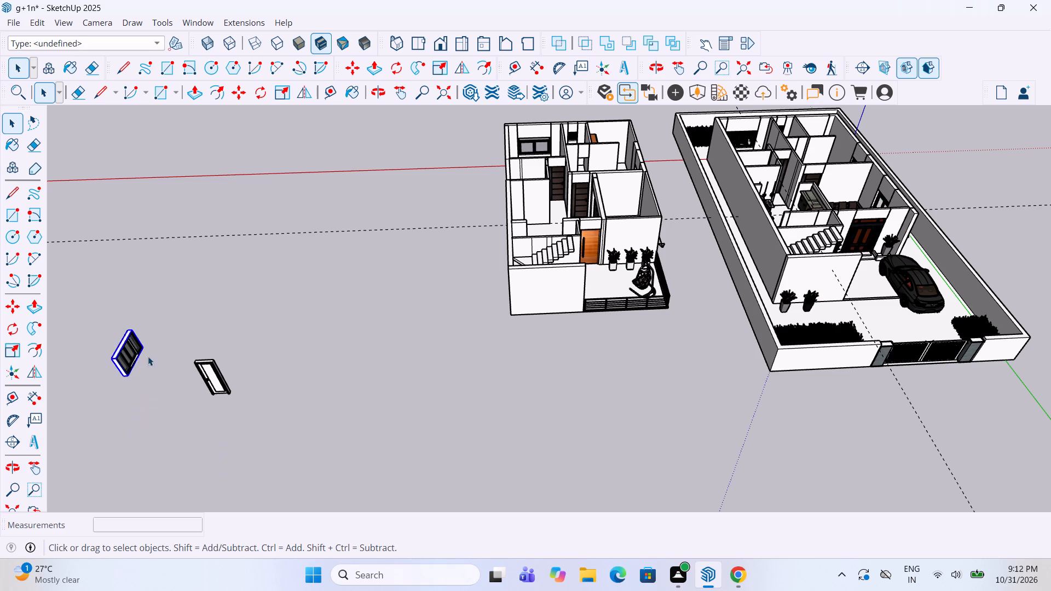
{"action": "key", "text": "Delete"}
{"action": "left_click", "coordinate": [230, 385]}
{"action": "left_click", "coordinate": [215, 382]}
{"action": "key", "text": "Delete"}
Inspect the cleaned-up scene and the rooms and yards of both floors from several angles.
{"action": "scroll", "coordinate": [370, 381], "scroll_direction": "down", "scroll_amount": 5}
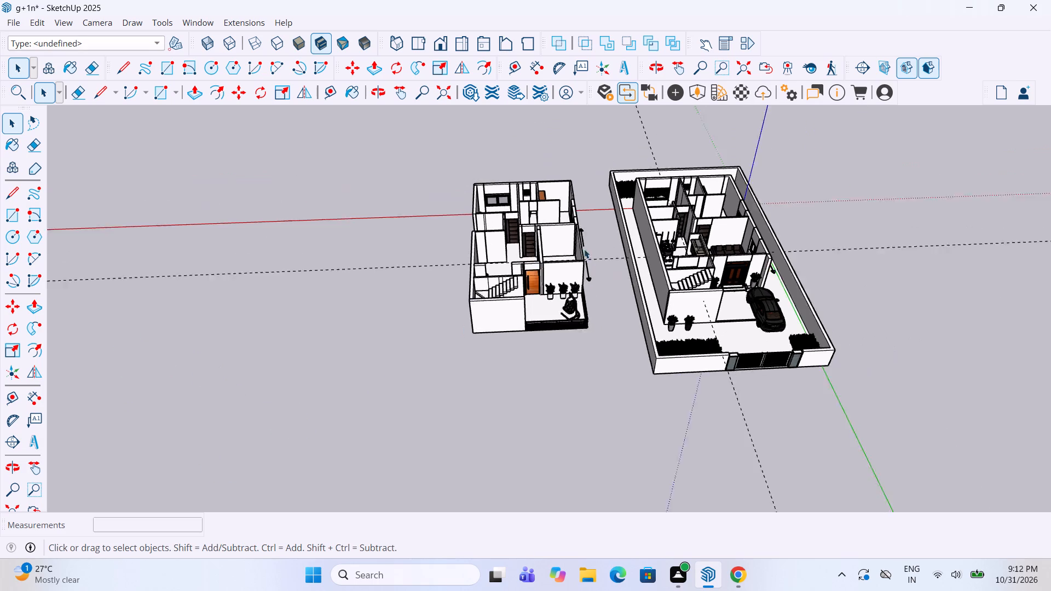
{"action": "scroll", "coordinate": [653, 202], "scroll_direction": "down", "scroll_amount": 1}
{"action": "middle_click_drag", "start_coordinate": [653, 202], "coordinate": [626, 211]}
{"action": "scroll", "coordinate": [689, 279], "scroll_direction": "up", "scroll_amount": 3}
{"action": "scroll", "coordinate": [736, 233], "scroll_direction": "up", "scroll_amount": 3}
{"action": "middle_click_drag", "start_coordinate": [736, 233], "coordinate": [760, 250]}
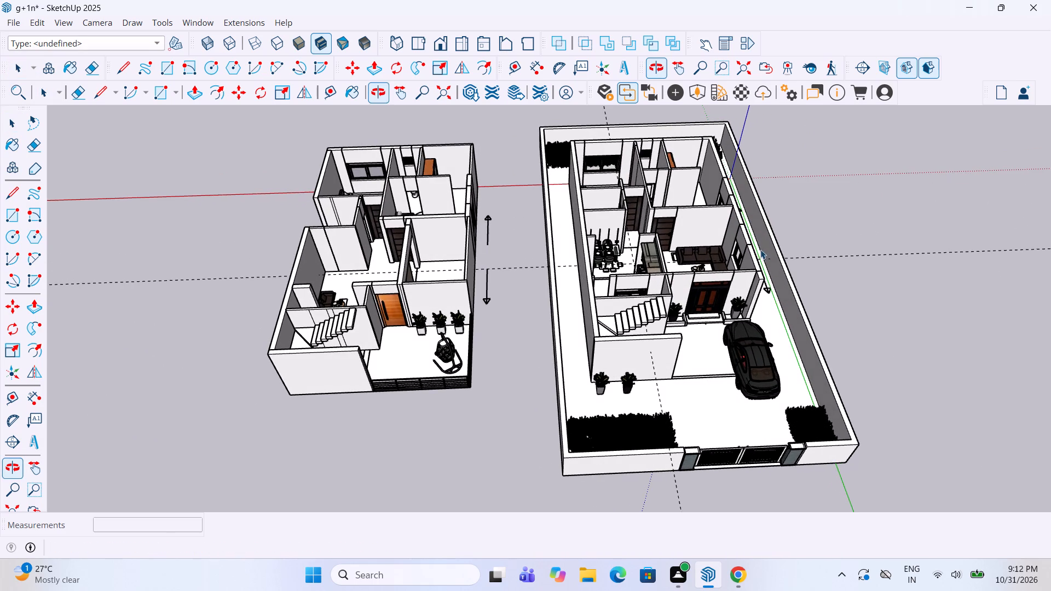
{"action": "scroll", "coordinate": [584, 382], "scroll_direction": "down", "scroll_amount": 1}
{"action": "scroll", "coordinate": [657, 161], "scroll_direction": "up", "scroll_amount": 6}
{"action": "middle_click_drag", "start_coordinate": [657, 161], "coordinate": [657, 161]}
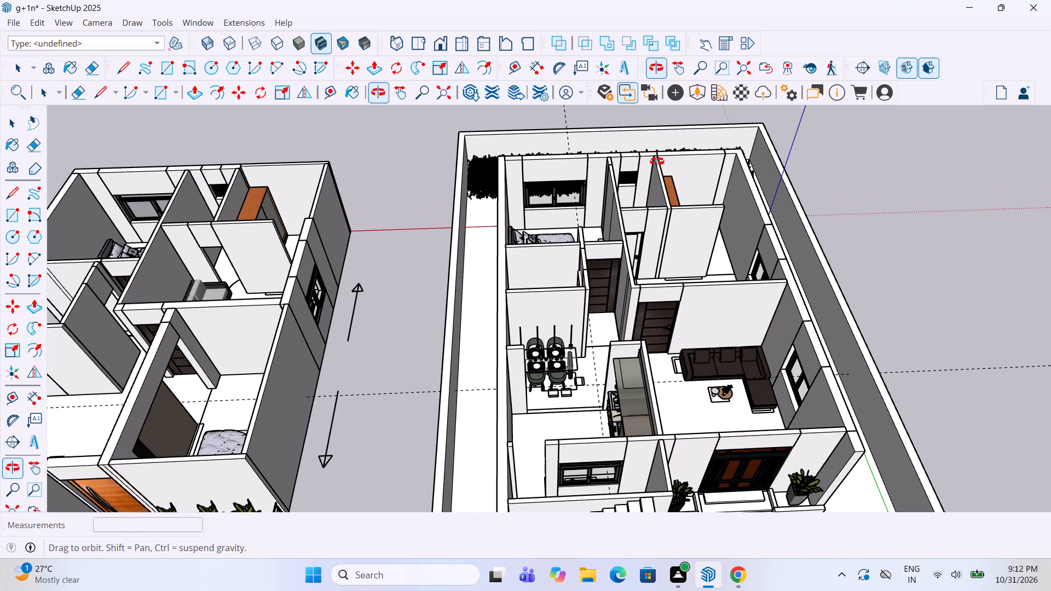
{"action": "middle_click_drag", "start_coordinate": [657, 161], "coordinate": [646, 230]}
{"action": "scroll", "coordinate": [644, 235], "scroll_direction": "down", "scroll_amount": 4}
{"action": "middle_click_drag", "start_coordinate": [652, 240], "coordinate": [540, 198]}
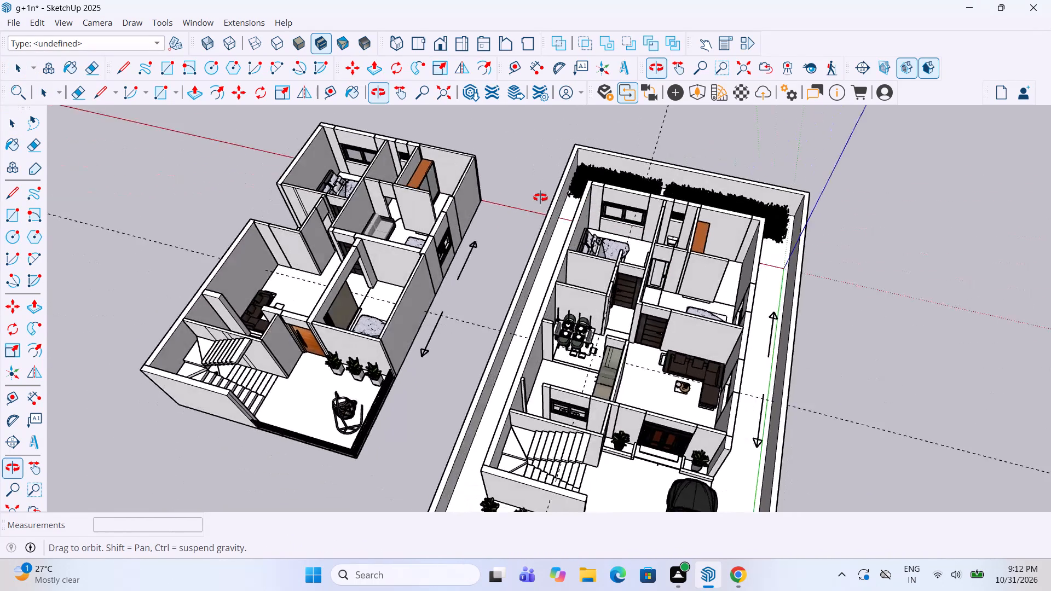
{"action": "middle_click_drag", "start_coordinate": [540, 198], "coordinate": [526, 188]}
Start Enscape in a separate window from a close view of the ground-floor dining area.
{"action": "scroll", "coordinate": [532, 357], "scroll_direction": "up", "scroll_amount": 8}
{"action": "middle_click_drag", "start_coordinate": [585, 360], "coordinate": [627, 305]}
{"action": "scroll", "coordinate": [629, 278], "scroll_direction": "up", "scroll_amount": 2}
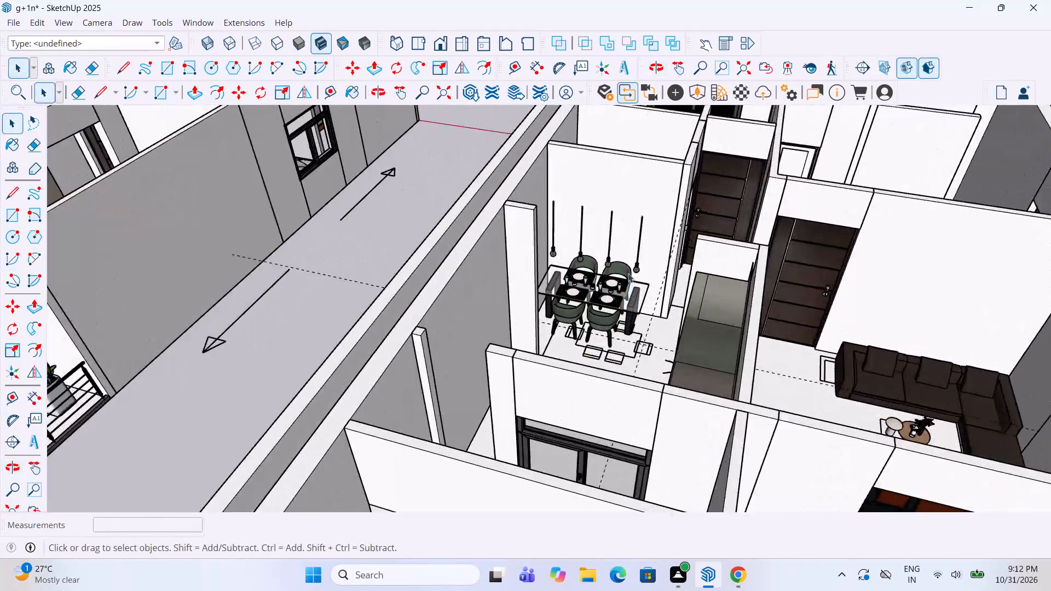
{"action": "scroll", "coordinate": [628, 273], "scroll_direction": "up", "scroll_amount": 2}
{"action": "scroll", "coordinate": [607, 176], "scroll_direction": "up", "scroll_amount": 2}
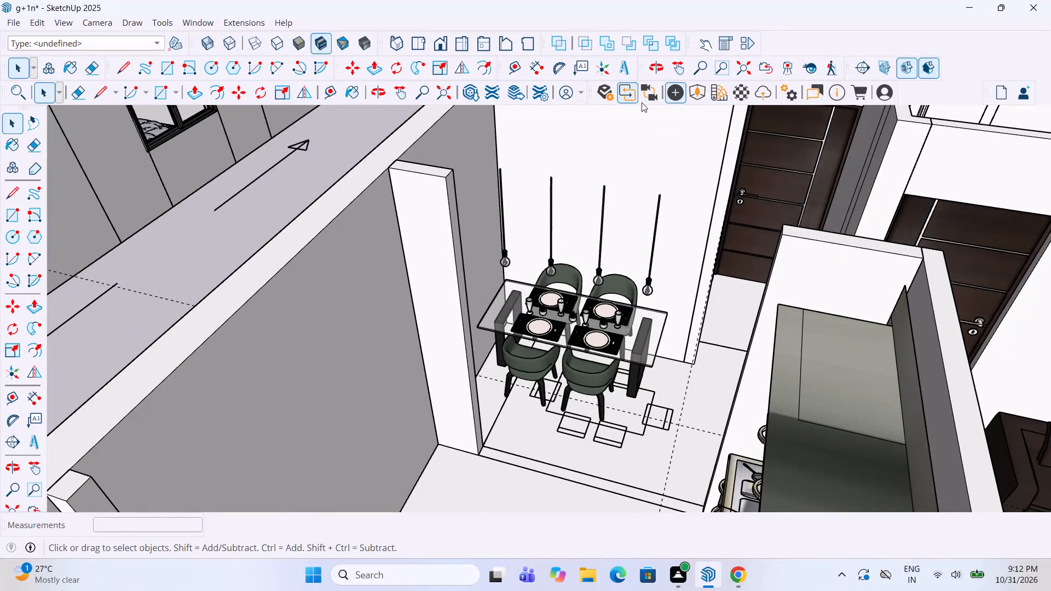
{"action": "left_click", "coordinate": [599, 91]}
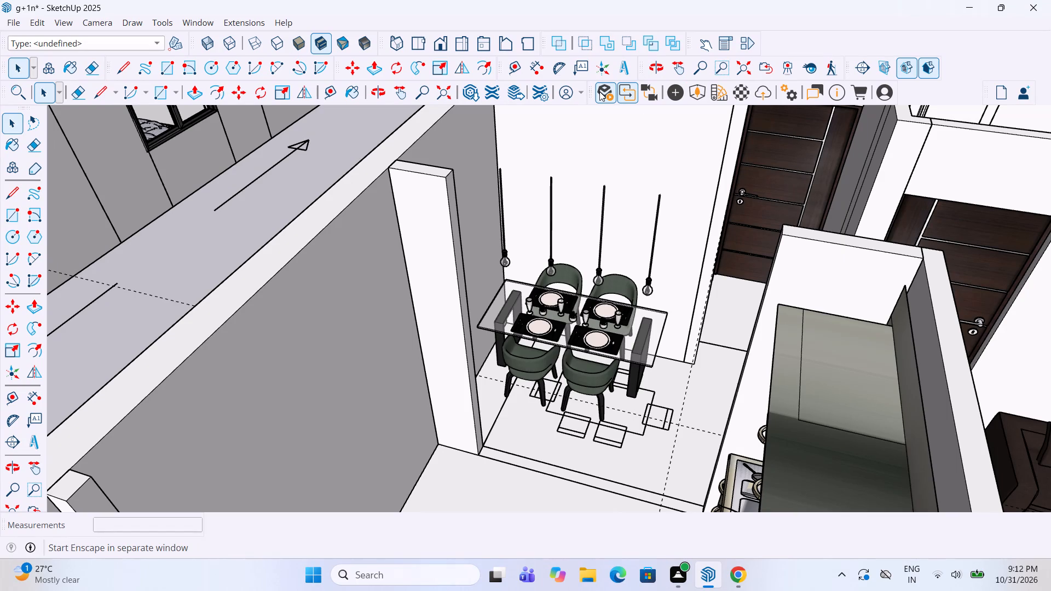
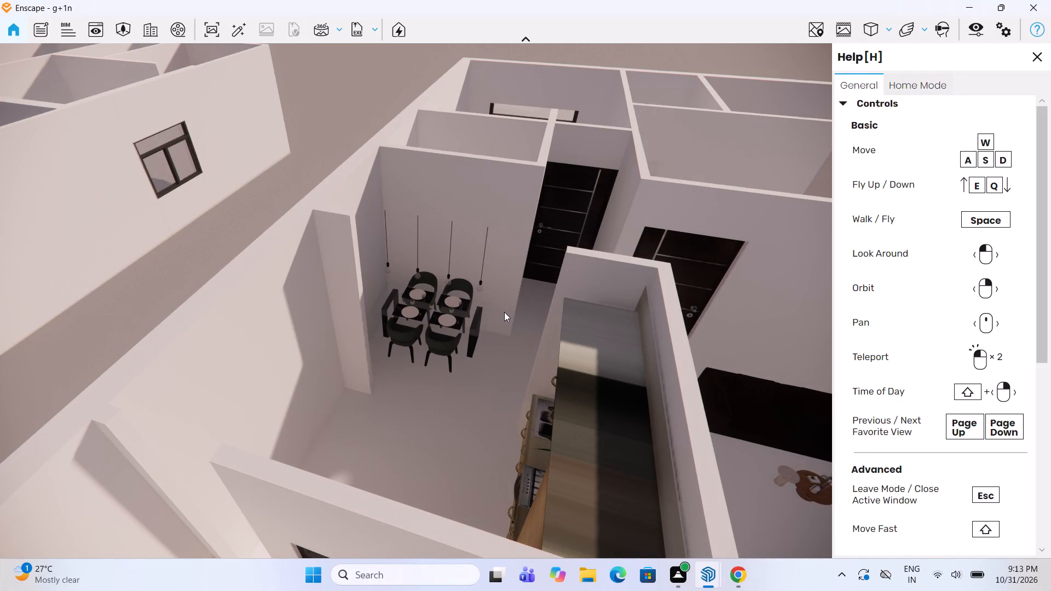
Examine both floor models in the Enscape render, from the dining area out to the whole site, and close the render window.
{"action": "scroll", "coordinate": [880, 229], "scroll_direction": "up", "scroll_amount": 2}
{"action": "scroll", "coordinate": [533, 351], "scroll_direction": "down", "scroll_amount": 12}
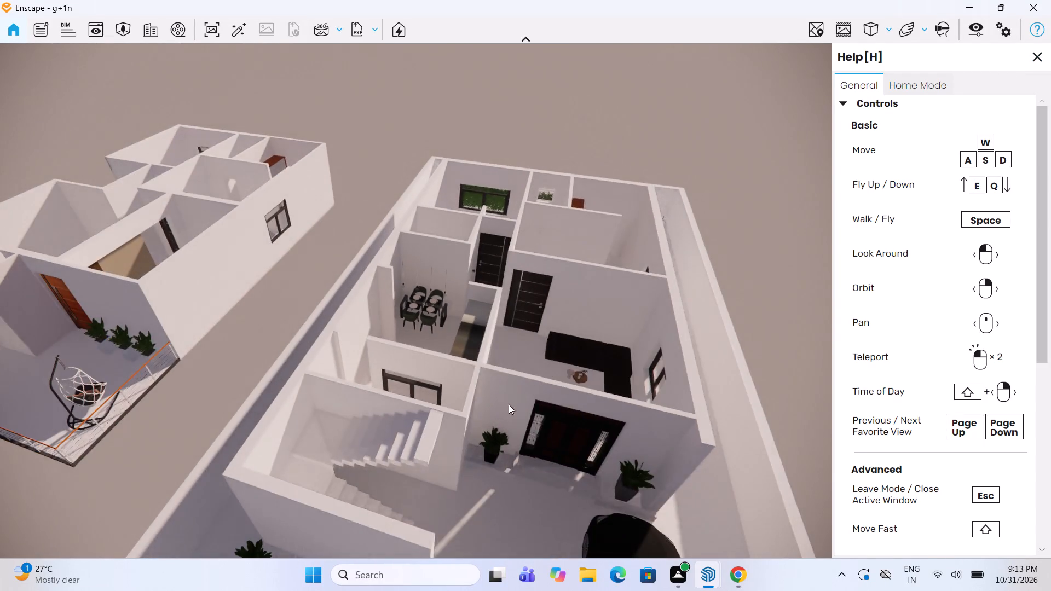
{"action": "scroll", "coordinate": [522, 455], "scroll_direction": "up", "scroll_amount": 6}
{"action": "scroll", "coordinate": [515, 275], "scroll_direction": "down", "scroll_amount": 12}
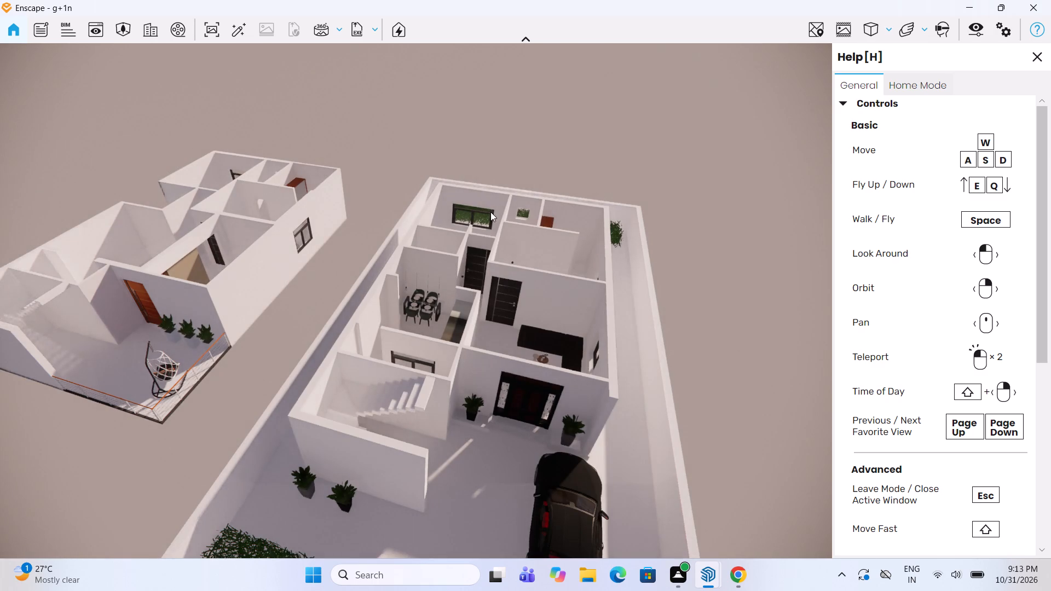
{"action": "scroll", "coordinate": [490, 212], "scroll_direction": "down", "scroll_amount": 6}
{"action": "scroll", "coordinate": [541, 207], "scroll_direction": "down", "scroll_amount": 6}
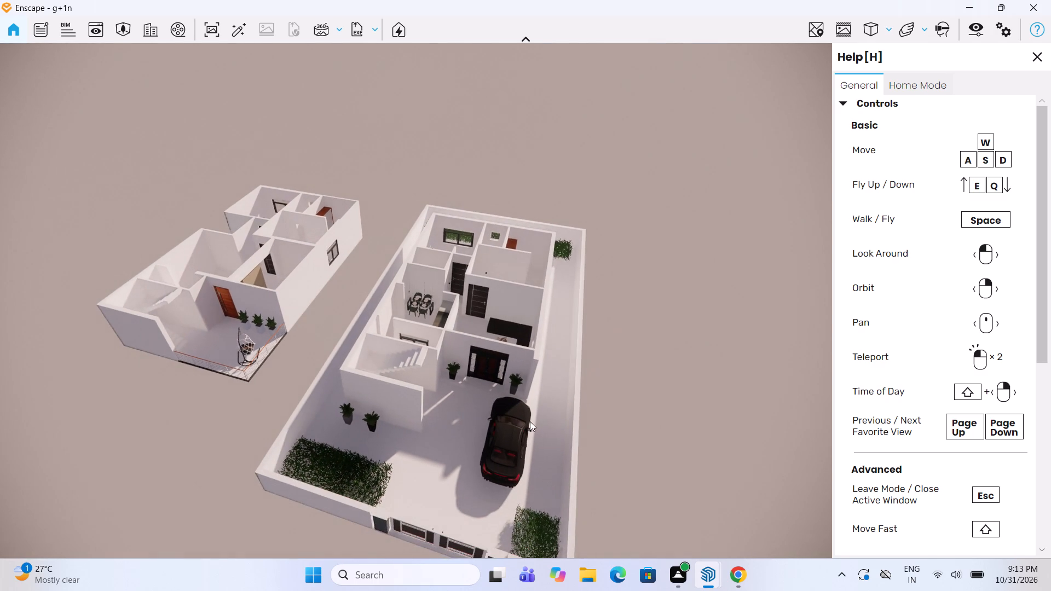
{"action": "scroll", "coordinate": [529, 421], "scroll_direction": "down", "scroll_amount": 4}
{"action": "middle_click_drag", "start_coordinate": [556, 408], "coordinate": [453, 274]}
{"action": "scroll", "coordinate": [432, 405], "scroll_direction": "up", "scroll_amount": 3}
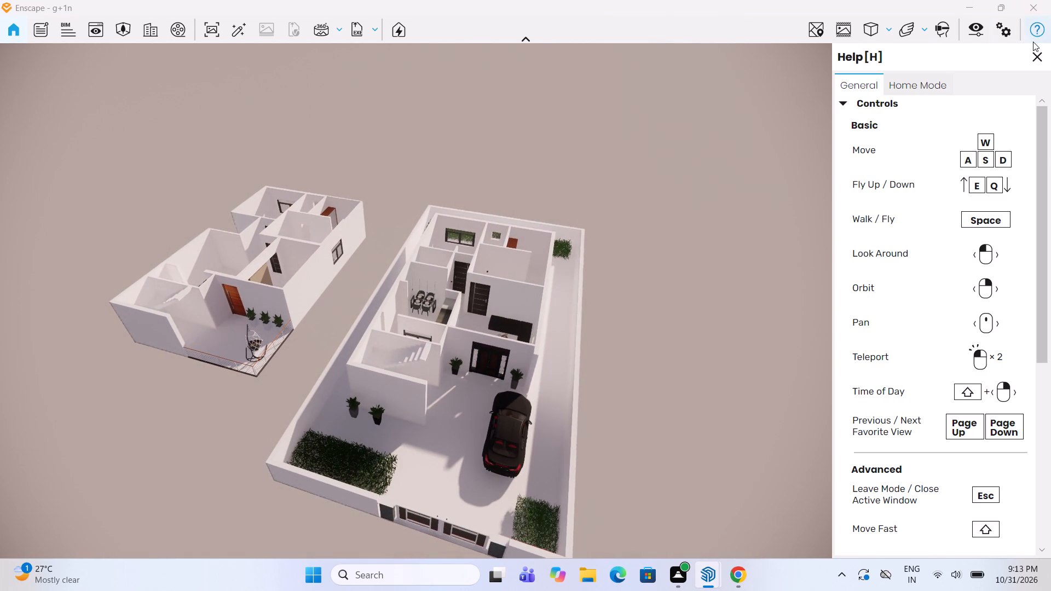
{"action": "left_click", "coordinate": [1037, 56]}
{"action": "left_click", "coordinate": [1039, 0]}
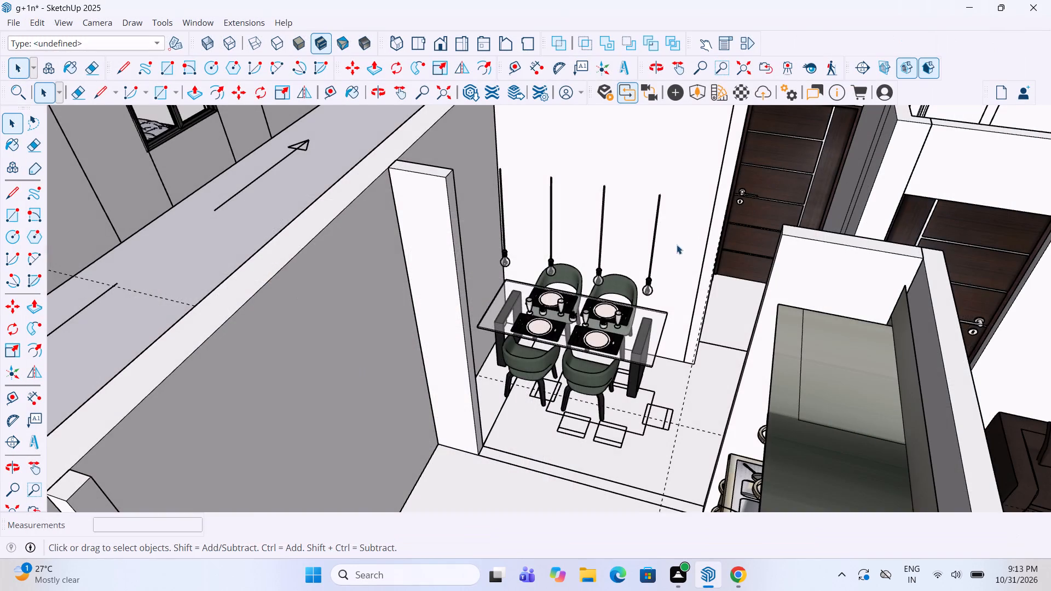
Start the Paint Bucket and open the Solid Colors material collection.
{"action": "scroll", "coordinate": [539, 323], "scroll_direction": "down", "scroll_amount": 5}
{"action": "scroll", "coordinate": [501, 289], "scroll_direction": "down", "scroll_amount": 9}
{"action": "middle_click_drag", "start_coordinate": [541, 337], "coordinate": [623, 314]}
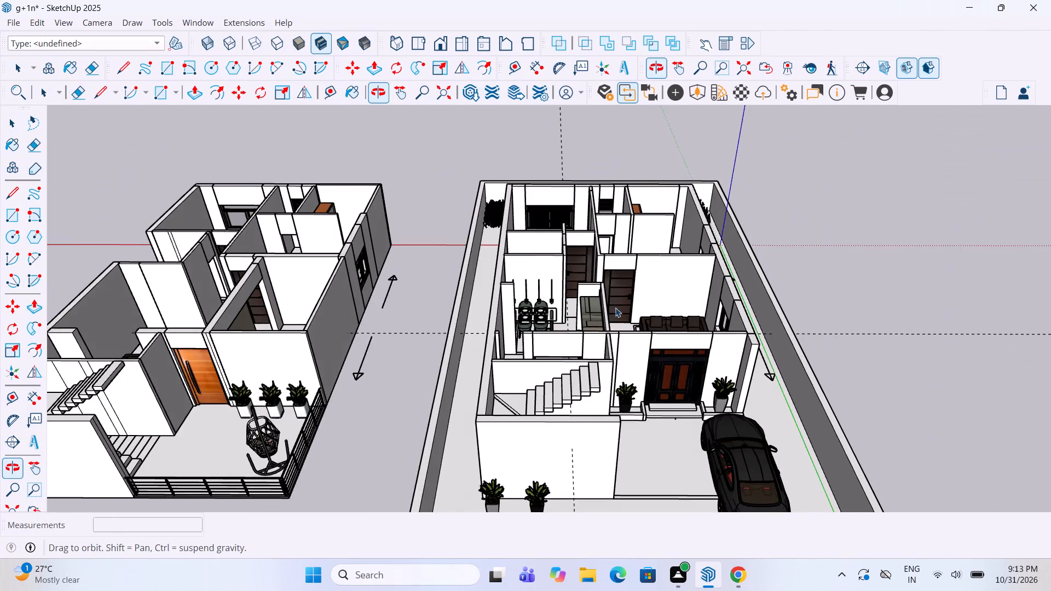
{"action": "scroll", "coordinate": [587, 289], "scroll_direction": "down", "scroll_amount": 5}
{"action": "middle_click_drag", "start_coordinate": [711, 443], "coordinate": [660, 430]}
{"action": "scroll", "coordinate": [628, 345], "scroll_direction": "up", "scroll_amount": 3}
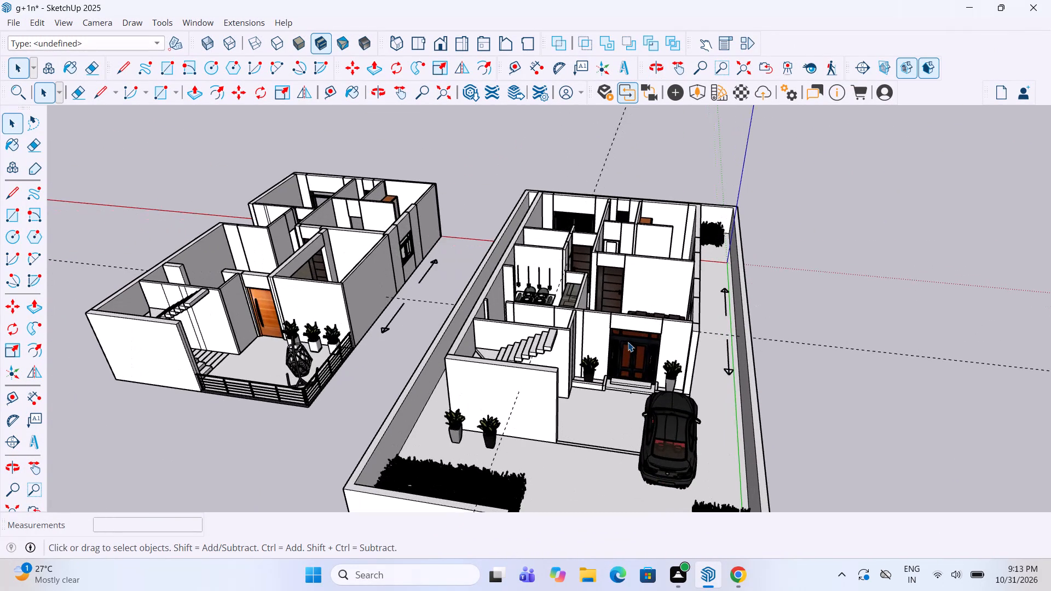
{"action": "key", "text": "b"}
{"action": "scroll", "coordinate": [882, 455], "scroll_direction": "down", "scroll_amount": 2}
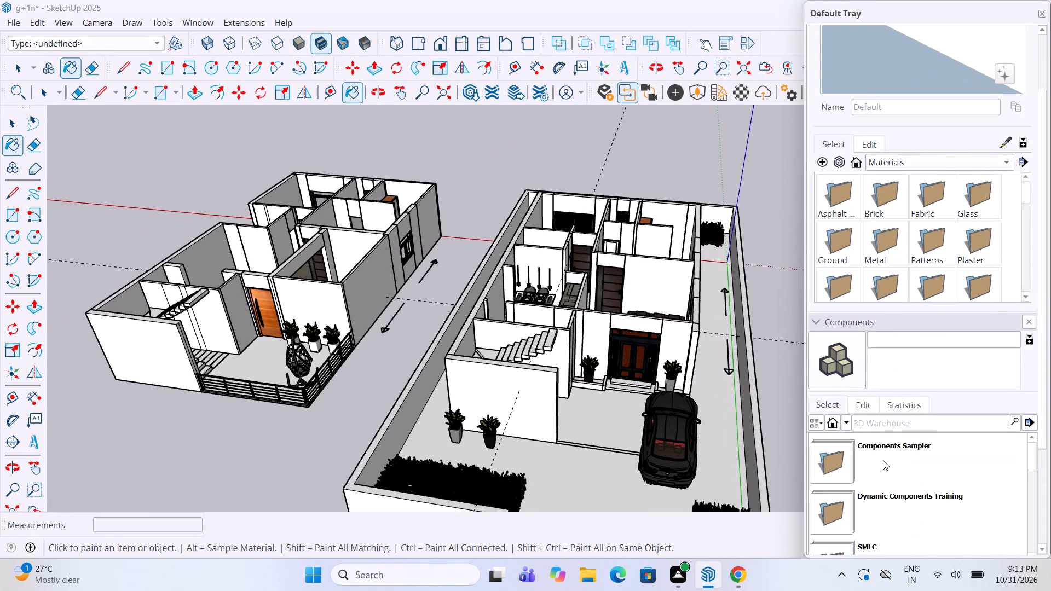
{"action": "scroll", "coordinate": [883, 460], "scroll_direction": "down", "scroll_amount": 11}
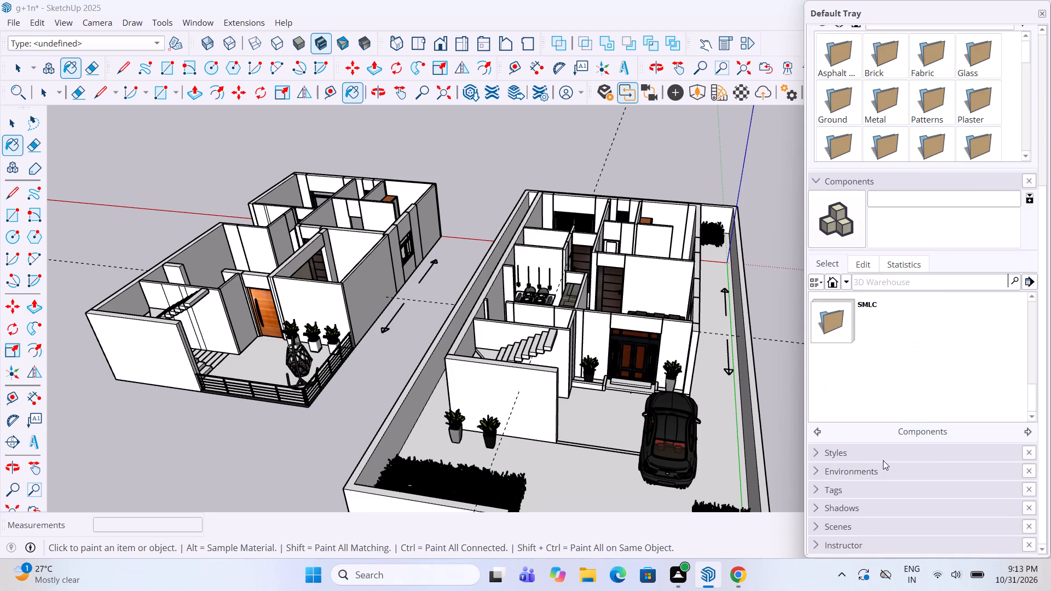
{"action": "scroll", "coordinate": [883, 460], "scroll_direction": "up", "scroll_amount": 5}
{"action": "scroll", "coordinate": [877, 437], "scroll_direction": "down", "scroll_amount": 11}
{"action": "scroll", "coordinate": [877, 437], "scroll_direction": "up", "scroll_amount": 6}
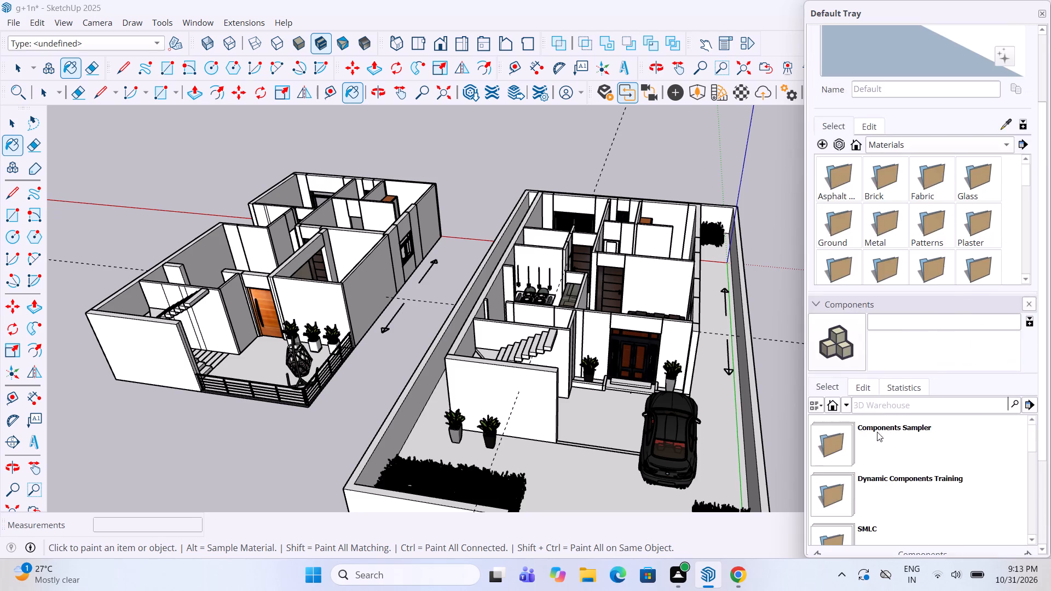
{"action": "scroll", "coordinate": [877, 332], "scroll_direction": "up", "scroll_amount": 5}
{"action": "left_click", "coordinate": [929, 245]}
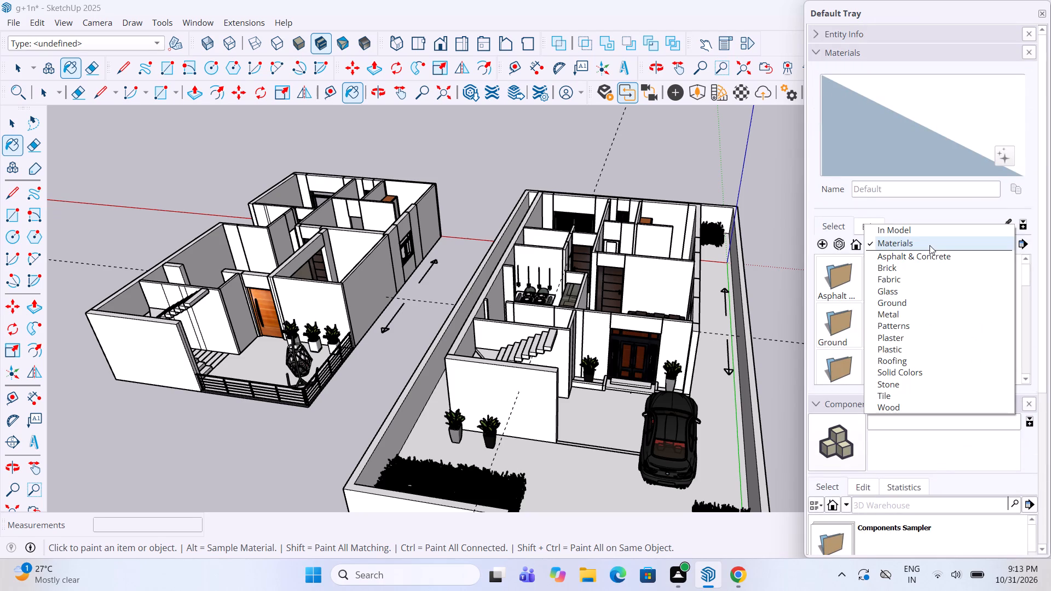
{"action": "scroll", "coordinate": [913, 299], "scroll_direction": "down", "scroll_amount": 5}
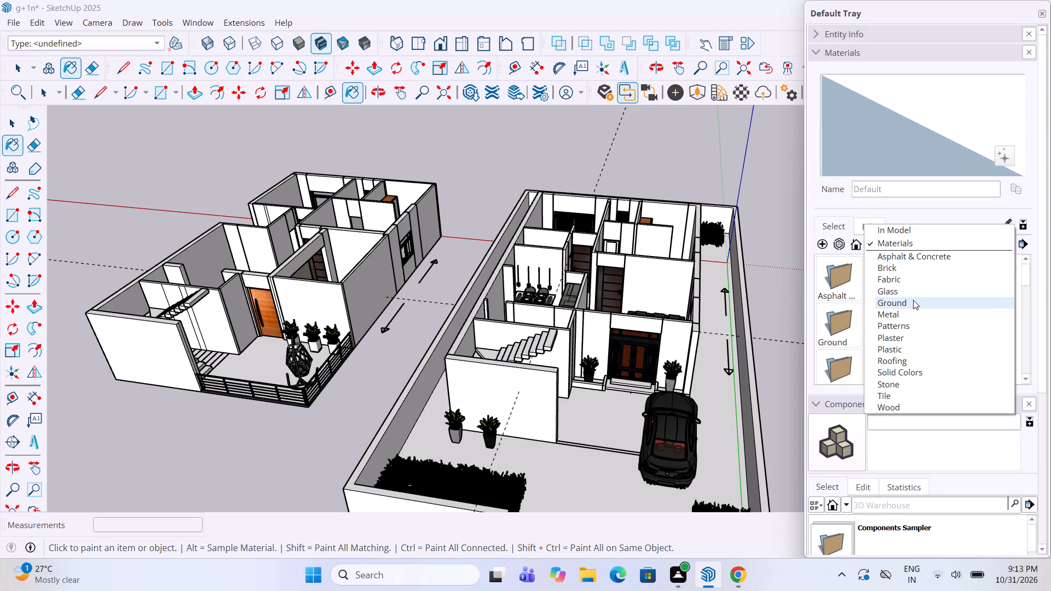
{"action": "scroll", "coordinate": [913, 300], "scroll_direction": "up", "scroll_amount": 3}
{"action": "left_click", "coordinate": [911, 372]}
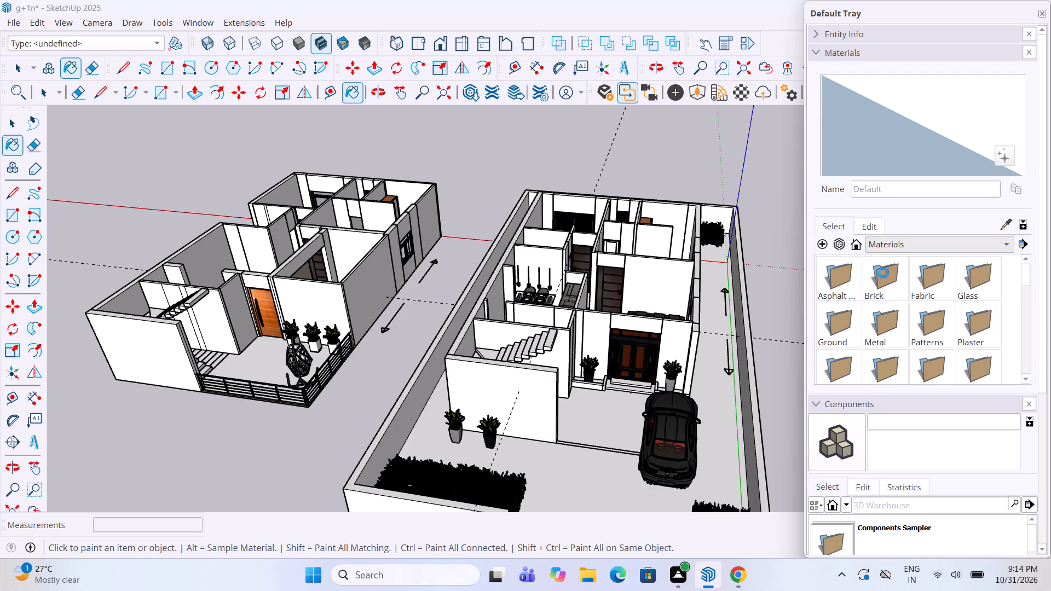
{"action": "scroll", "coordinate": [881, 171], "scroll_direction": "up", "scroll_amount": 3}
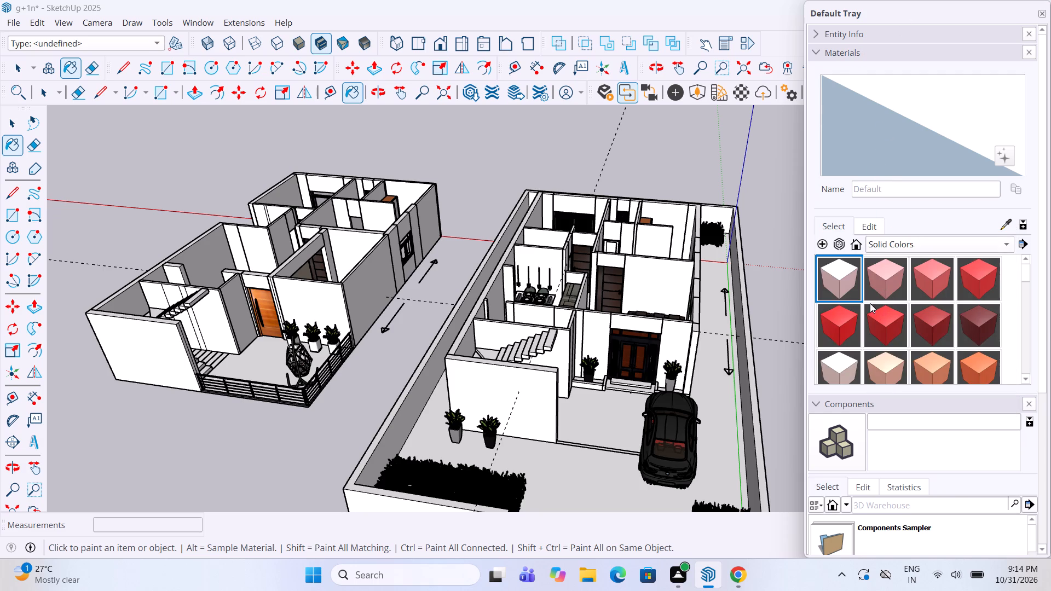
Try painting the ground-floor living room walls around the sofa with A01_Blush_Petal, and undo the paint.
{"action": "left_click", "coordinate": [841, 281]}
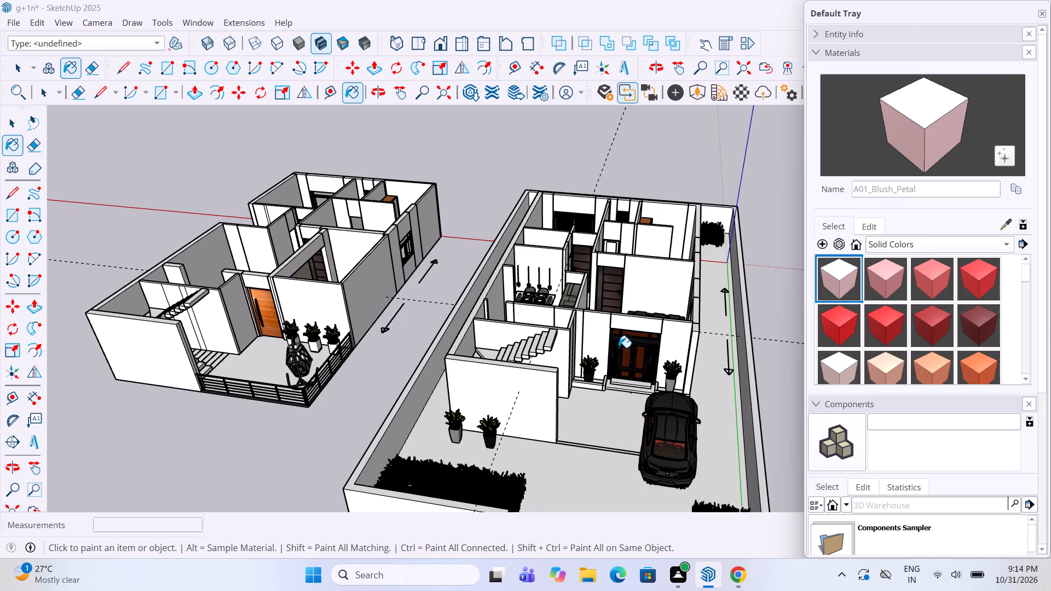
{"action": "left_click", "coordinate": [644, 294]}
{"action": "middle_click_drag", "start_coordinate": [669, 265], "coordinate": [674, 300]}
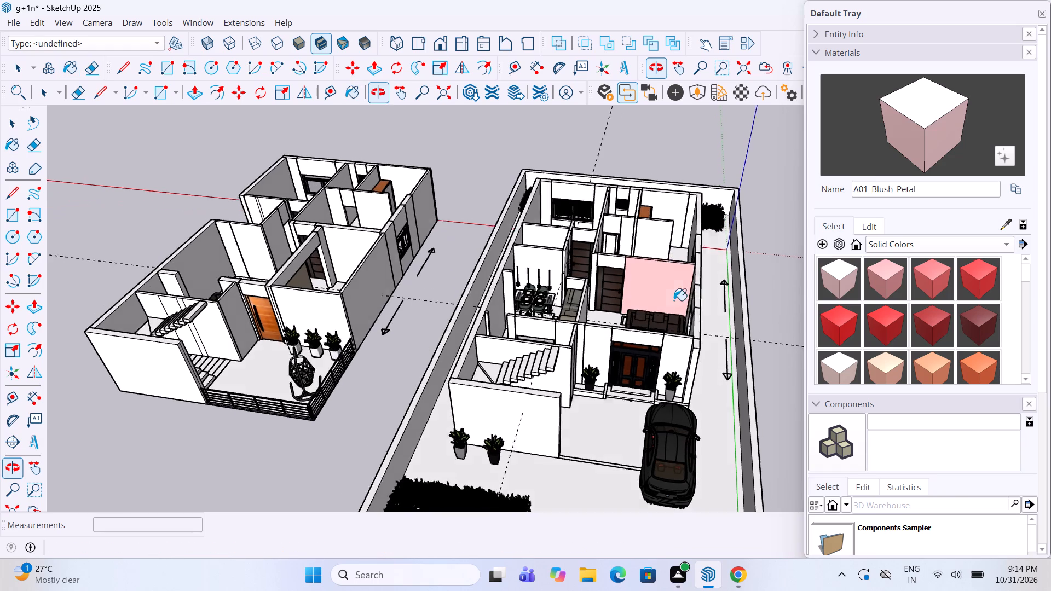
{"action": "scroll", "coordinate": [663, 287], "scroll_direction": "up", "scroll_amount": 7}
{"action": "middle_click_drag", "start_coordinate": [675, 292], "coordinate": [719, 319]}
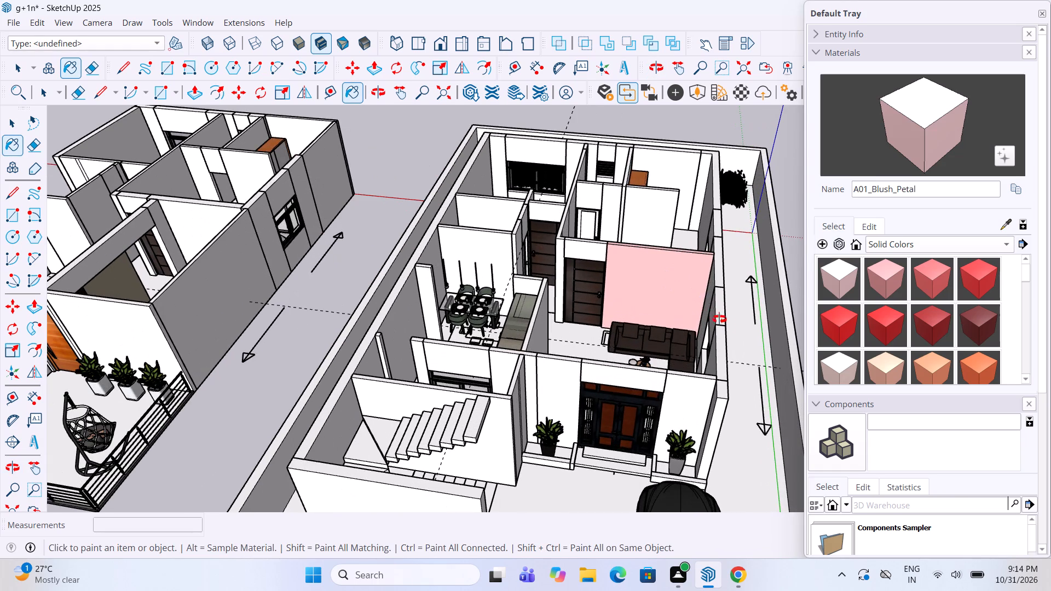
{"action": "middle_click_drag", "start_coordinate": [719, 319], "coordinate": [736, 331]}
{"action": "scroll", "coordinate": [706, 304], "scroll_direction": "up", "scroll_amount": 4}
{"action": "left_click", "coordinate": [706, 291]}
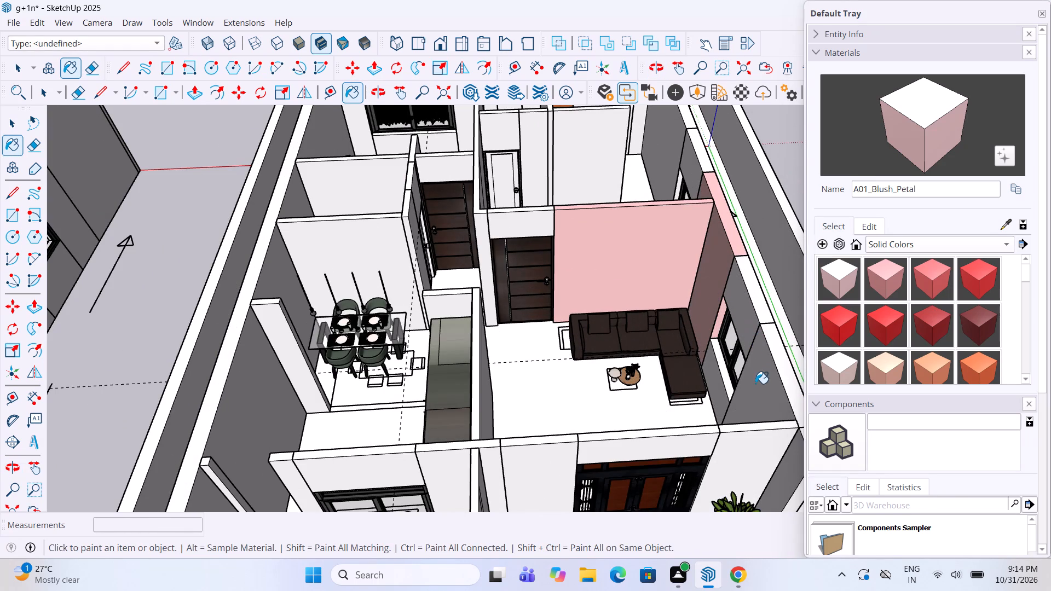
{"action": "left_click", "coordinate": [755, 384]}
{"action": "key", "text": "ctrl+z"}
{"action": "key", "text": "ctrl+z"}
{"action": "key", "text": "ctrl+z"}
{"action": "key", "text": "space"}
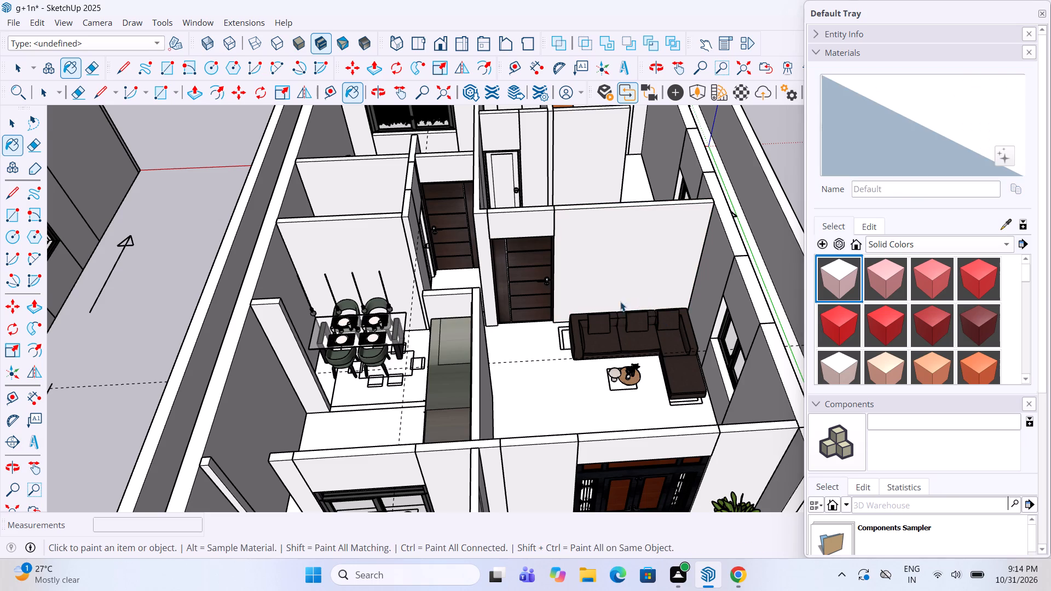
Paint the inner wall faces above and below the ground-floor rear bedroom's window with A02_Rose_Quartz.
{"action": "scroll", "coordinate": [537, 348], "scroll_direction": "down", "scroll_amount": 11}
{"action": "scroll", "coordinate": [511, 237], "scroll_direction": "up", "scroll_amount": 4}
{"action": "scroll", "coordinate": [466, 204], "scroll_direction": "up", "scroll_amount": 4}
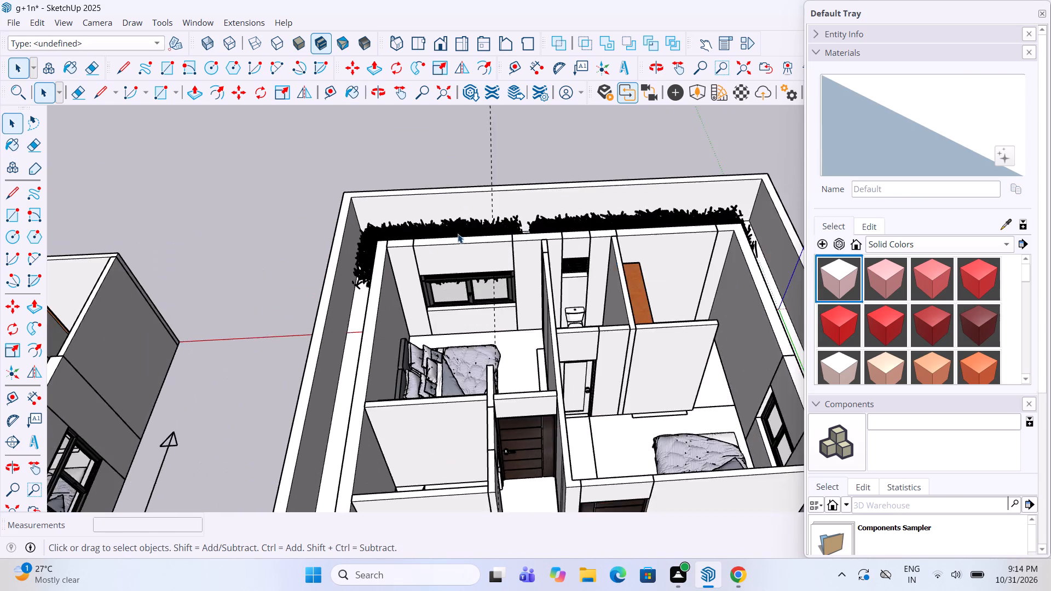
{"action": "scroll", "coordinate": [458, 234], "scroll_direction": "up", "scroll_amount": 3}
{"action": "double_click", "coordinate": [451, 263]}
{"action": "left_click", "coordinate": [466, 267]}
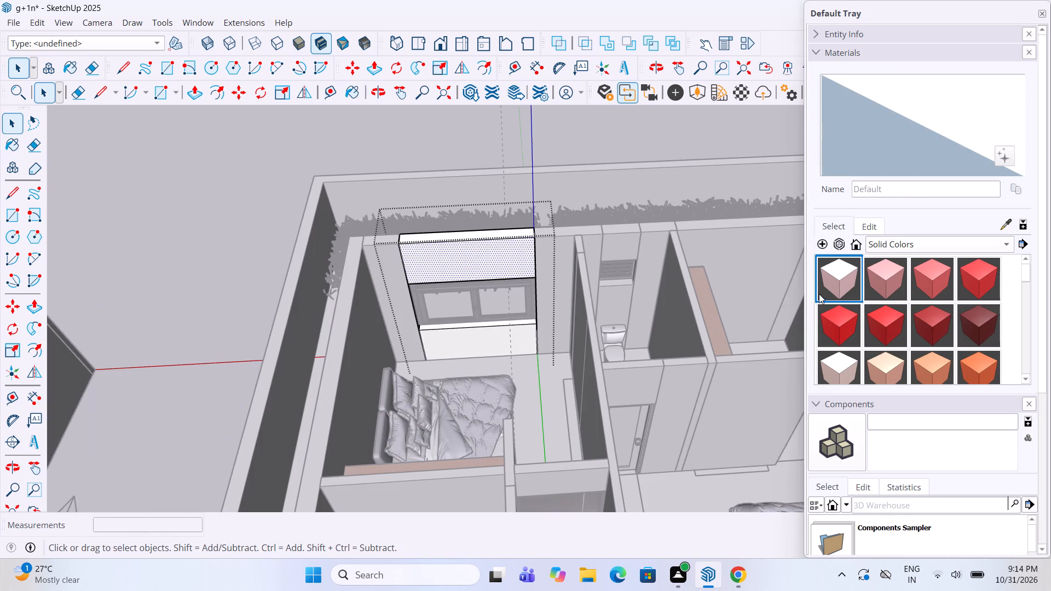
{"action": "left_click", "coordinate": [876, 282]}
{"action": "left_click", "coordinate": [504, 265]}
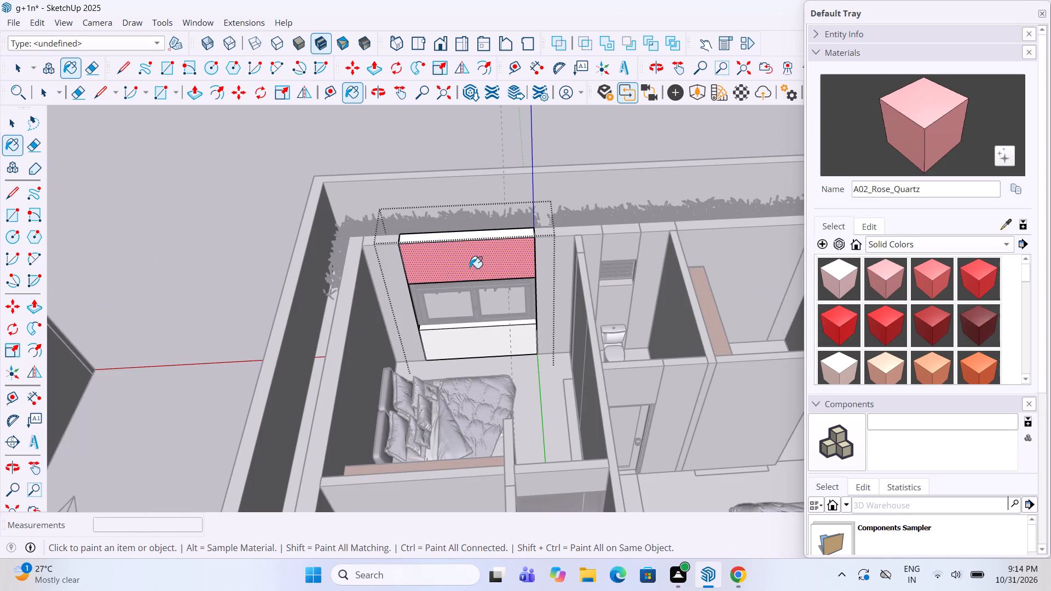
{"action": "left_click", "coordinate": [459, 348]}
{"action": "key", "text": "space"}
{"action": "left_click", "coordinate": [458, 153]}
Paint the two narrow wall sections on either side of the rear bedroom's window with A02_Rose_Quartz.
{"action": "scroll", "coordinate": [465, 276], "scroll_direction": "down", "scroll_amount": 1}
{"action": "middle_click_drag", "start_coordinate": [465, 276], "coordinate": [453, 276]}
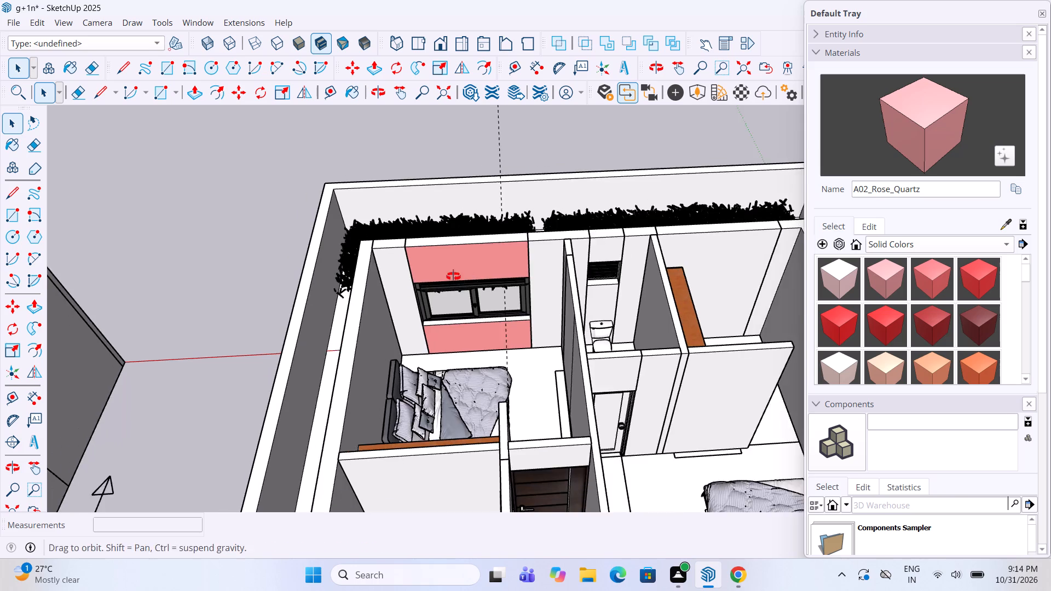
{"action": "middle_click_drag", "start_coordinate": [453, 276], "coordinate": [438, 276]}
{"action": "scroll", "coordinate": [425, 283], "scroll_direction": "up", "scroll_amount": 1}
{"action": "double_click", "coordinate": [406, 288]}
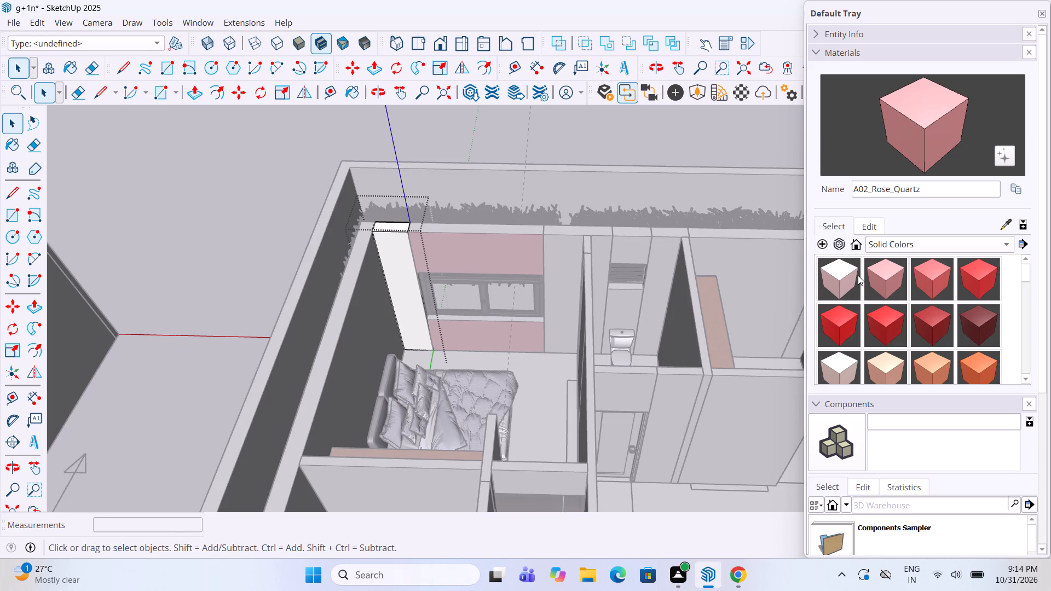
{"action": "left_click", "coordinate": [873, 276]}
{"action": "left_click", "coordinate": [401, 271]}
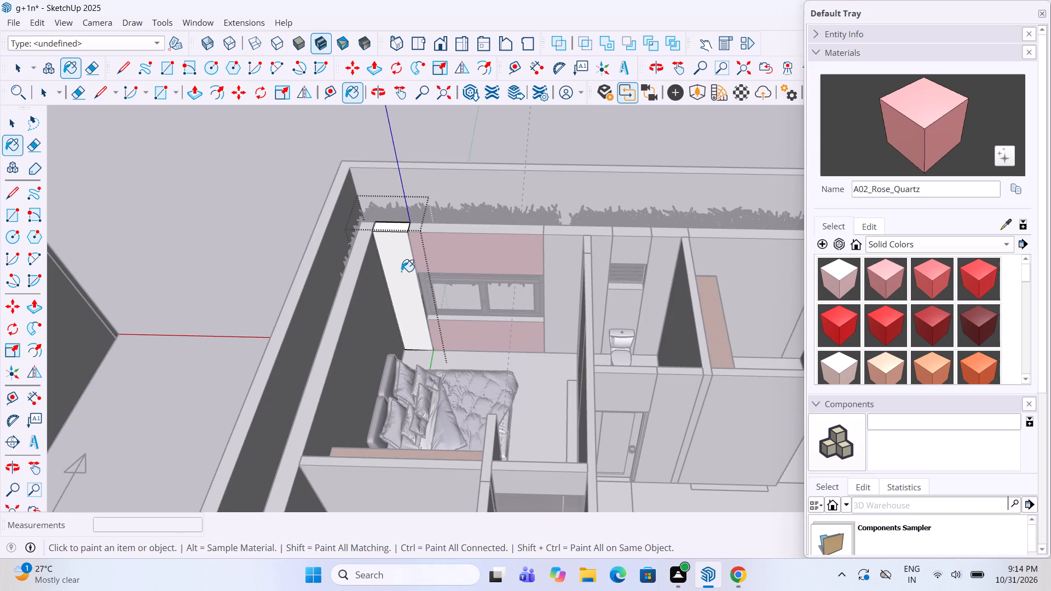
{"action": "key", "text": "space"}
{"action": "left_click", "coordinate": [500, 147]}
{"action": "double_click", "coordinate": [550, 300]}
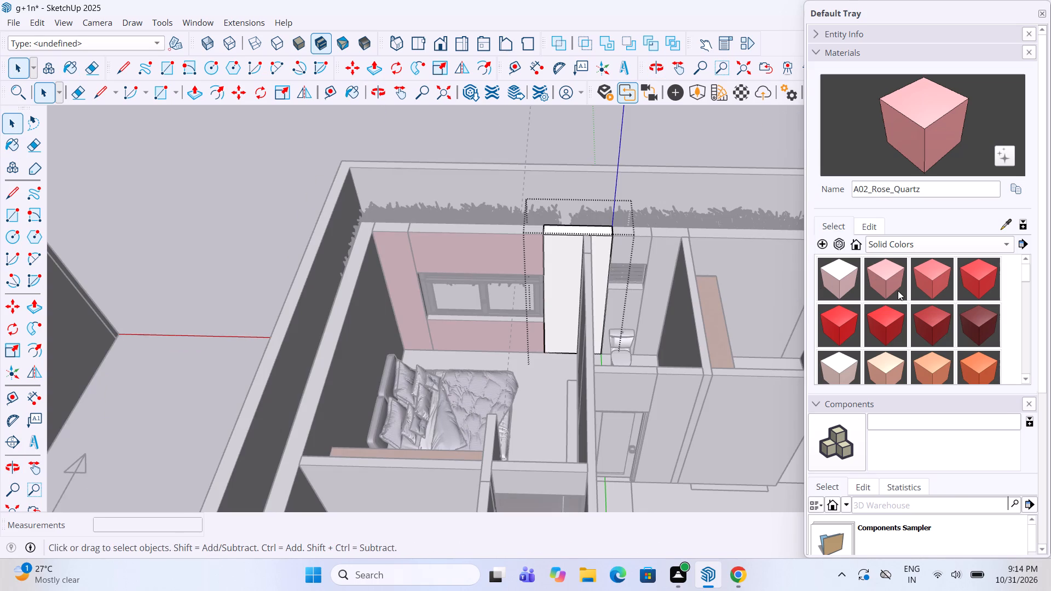
{"action": "left_click", "coordinate": [889, 279]}
{"action": "left_click", "coordinate": [571, 281]}
{"action": "key", "text": "space"}
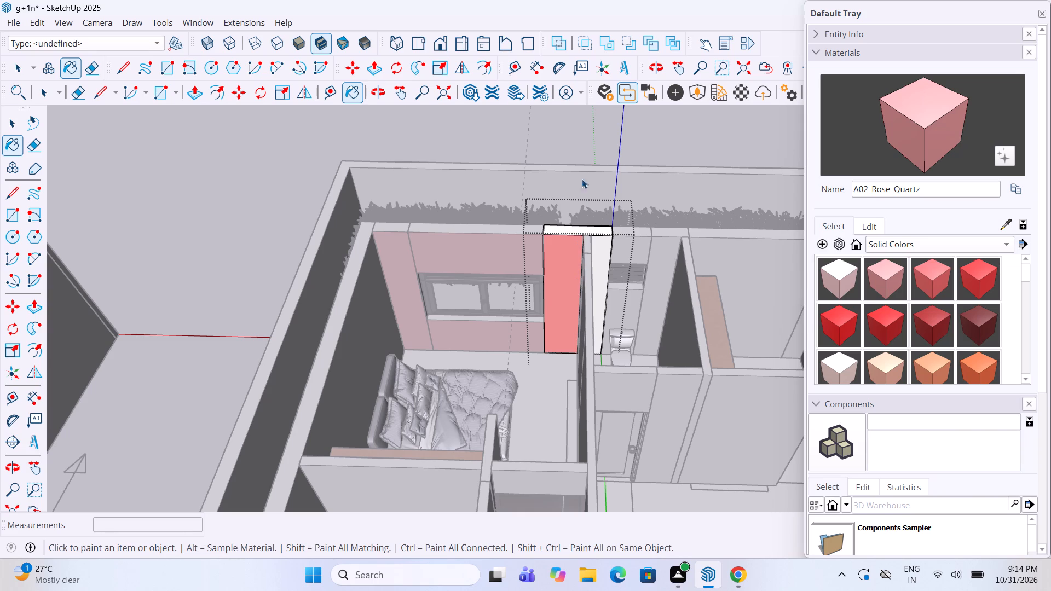
{"action": "left_click", "coordinate": [586, 147]}
Paint the rear bedroom's long side wall behind the bed's headboard with A02_Rose_Quartz.
{"action": "scroll", "coordinate": [568, 260], "scroll_direction": "down", "scroll_amount": 3}
{"action": "middle_click_drag", "start_coordinate": [565, 274], "coordinate": [429, 288]}
{"action": "scroll", "coordinate": [420, 286], "scroll_direction": "up", "scroll_amount": 3}
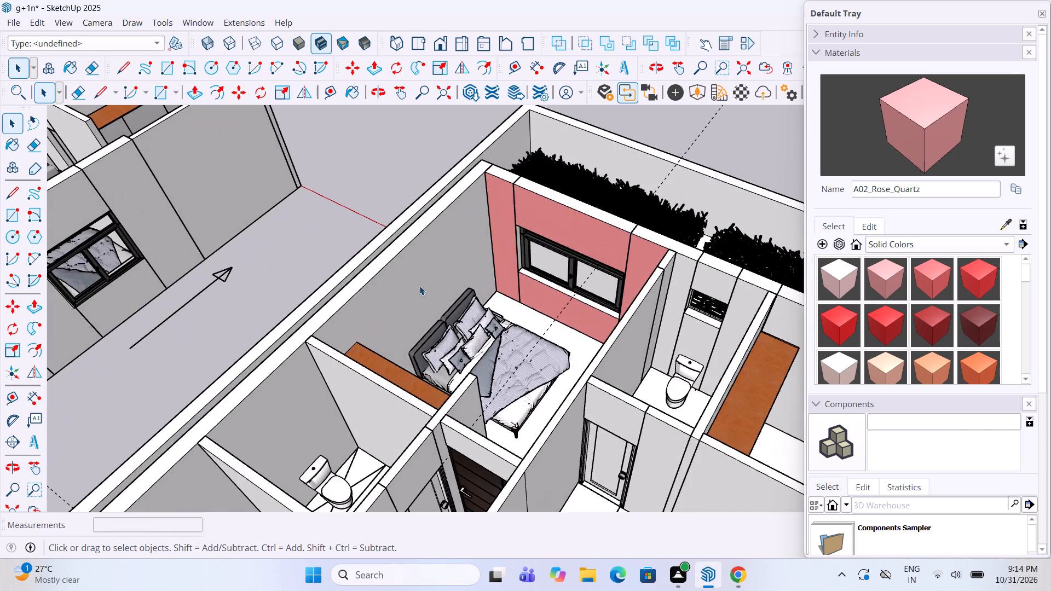
{"action": "double_click", "coordinate": [417, 293]}
{"action": "left_click", "coordinate": [876, 271]}
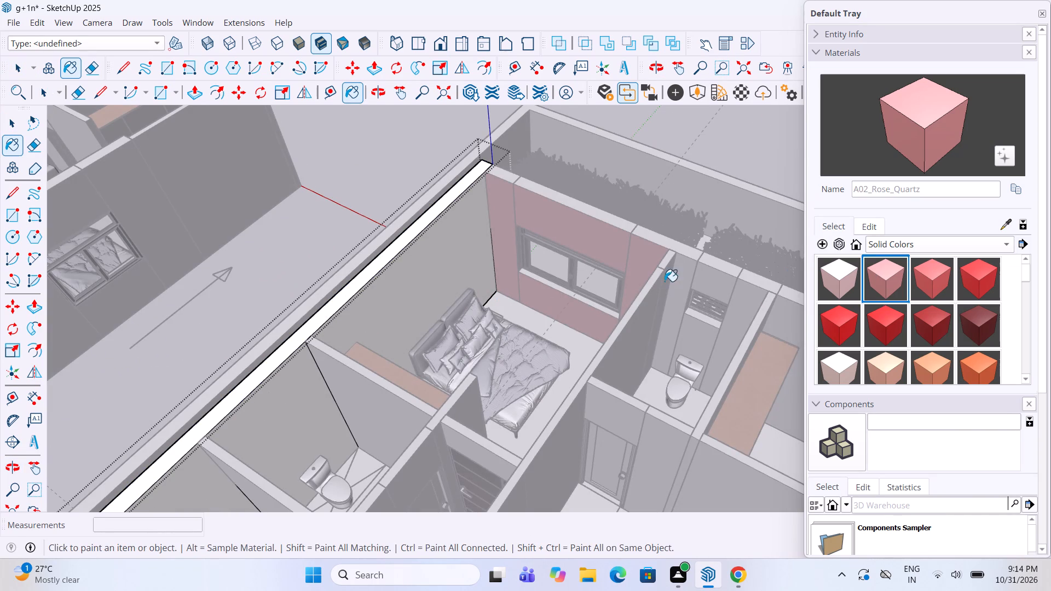
{"action": "left_click", "coordinate": [443, 281]}
{"action": "key", "text": "space"}
{"action": "left_click", "coordinate": [347, 229]}
Paint the rear bedroom's wall face above the wardrobe with A02_Rose_Quartz.
{"action": "scroll", "coordinate": [360, 312], "scroll_direction": "down", "scroll_amount": 4}
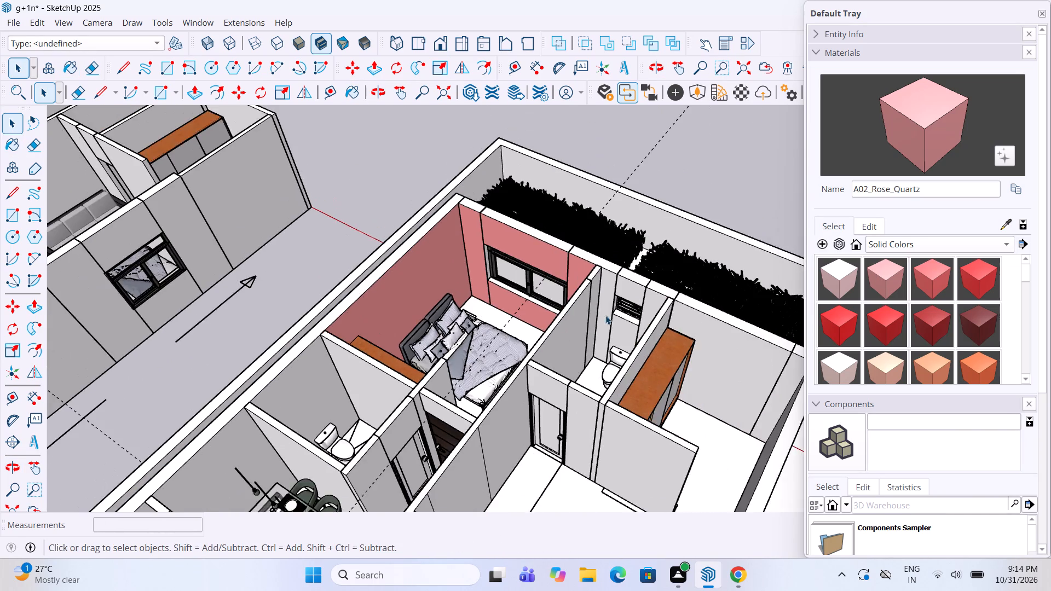
{"action": "middle_click_drag", "start_coordinate": [634, 298], "coordinate": [163, 318]}
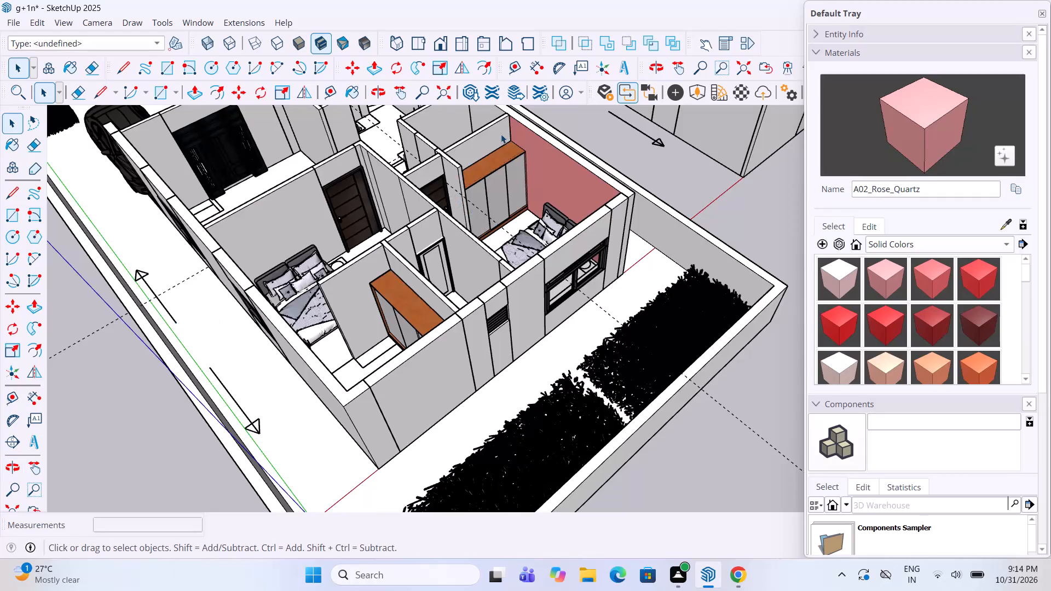
{"action": "scroll", "coordinate": [501, 130], "scroll_direction": "up", "scroll_amount": 4}
{"action": "double_click", "coordinate": [467, 150]}
{"action": "left_click", "coordinate": [901, 263]}
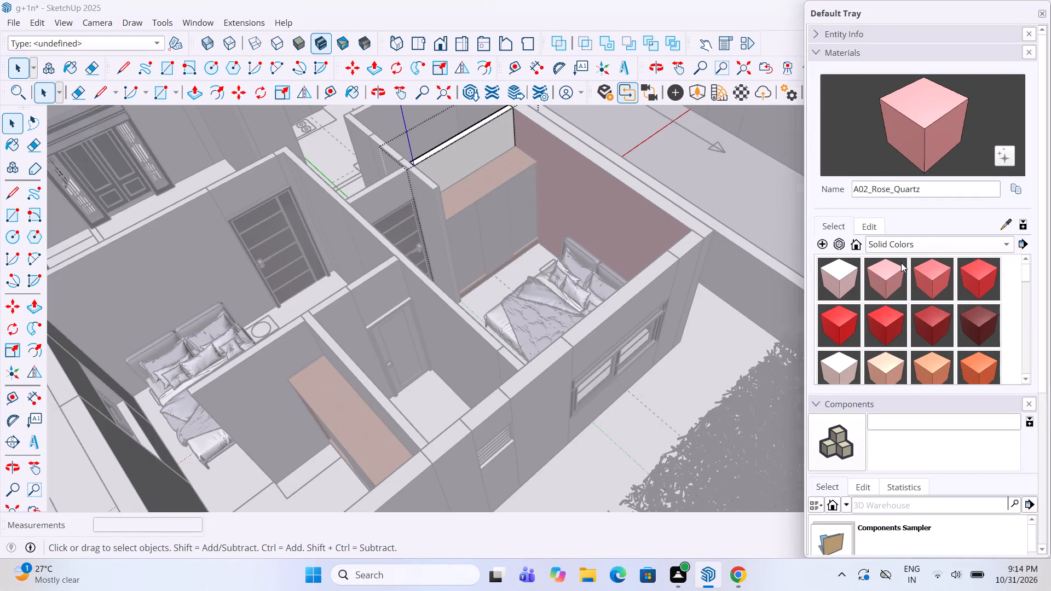
{"action": "left_click", "coordinate": [476, 156]}
{"action": "key", "text": "space"}
{"action": "left_click", "coordinate": [708, 186]}
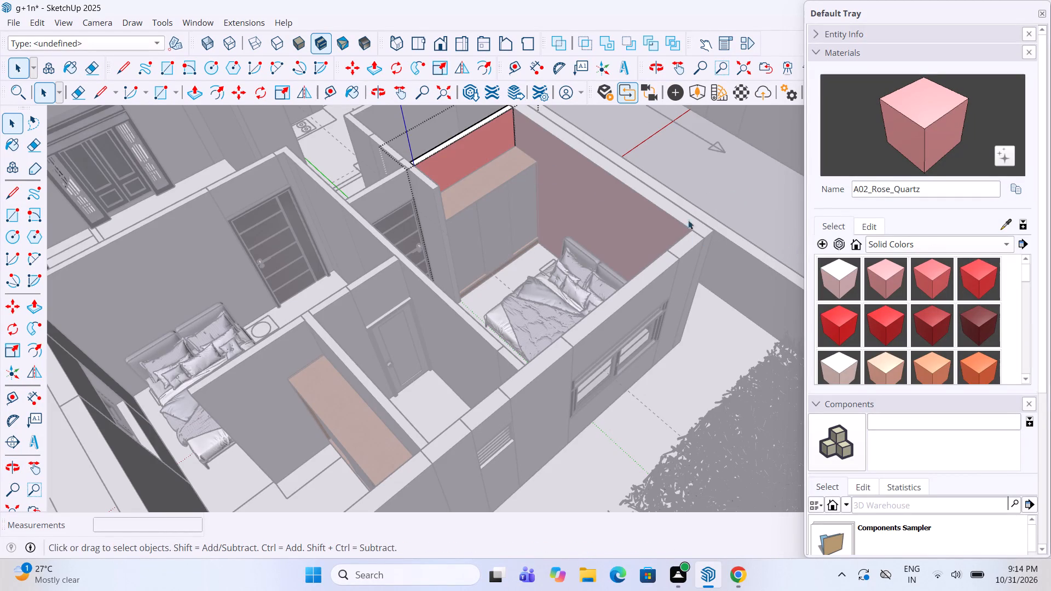
Paint both sections of the rear bedroom's long partition wall facing the foot of the bed with A02_Rose_Quartz.
{"action": "scroll", "coordinate": [687, 237], "scroll_direction": "down", "scroll_amount": 2}
{"action": "middle_click_drag", "start_coordinate": [687, 239], "coordinate": [311, 244]}
{"action": "scroll", "coordinate": [466, 202], "scroll_direction": "up", "scroll_amount": 2}
{"action": "double_click", "coordinate": [484, 217]}
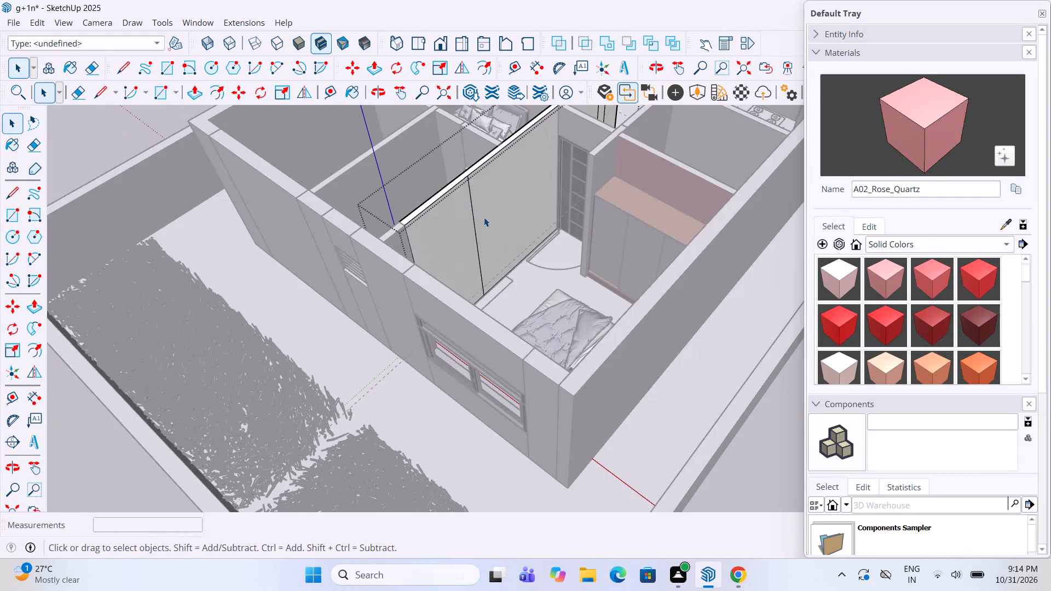
{"action": "left_click", "coordinate": [888, 273]}
{"action": "left_click", "coordinate": [508, 202]}
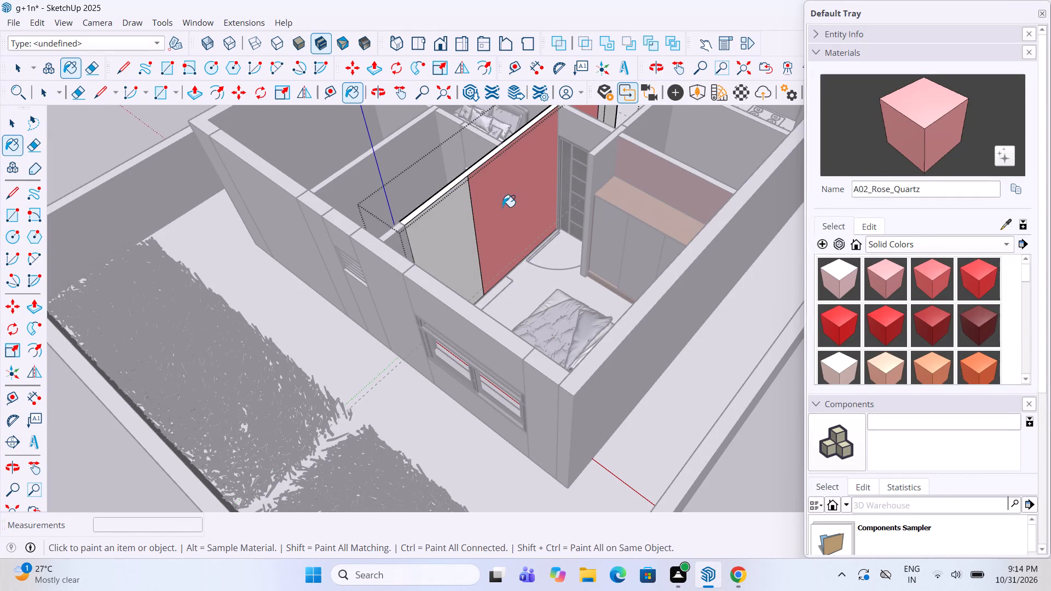
{"action": "left_click", "coordinate": [460, 232]}
Paint the narrow wall section between the rear bedroom's long partition and its window wall with A02_Rose_Quartz.
{"action": "middle_click_drag", "start_coordinate": [481, 242], "coordinate": [385, 252]}
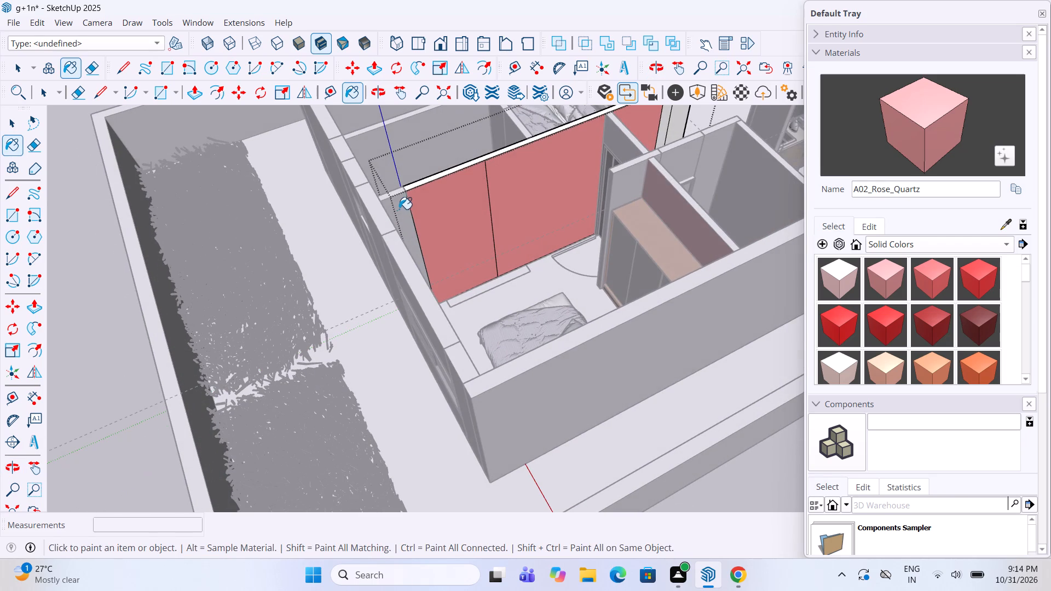
{"action": "left_click", "coordinate": [397, 211]}
{"action": "key", "text": "space"}
{"action": "left_click", "coordinate": [382, 331]}
{"action": "double_click", "coordinate": [411, 221]}
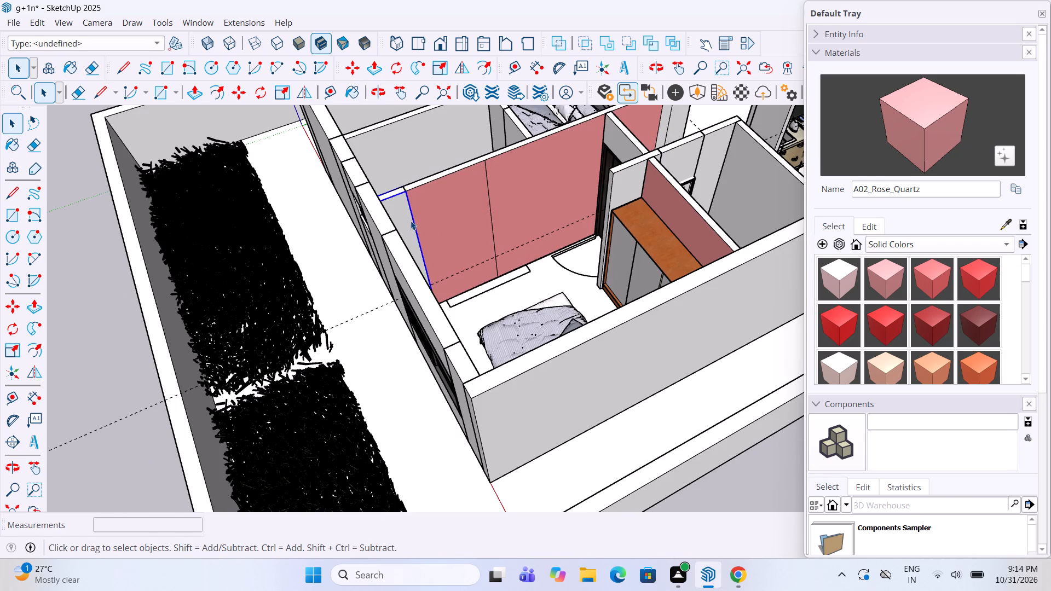
{"action": "left_click", "coordinate": [876, 279]}
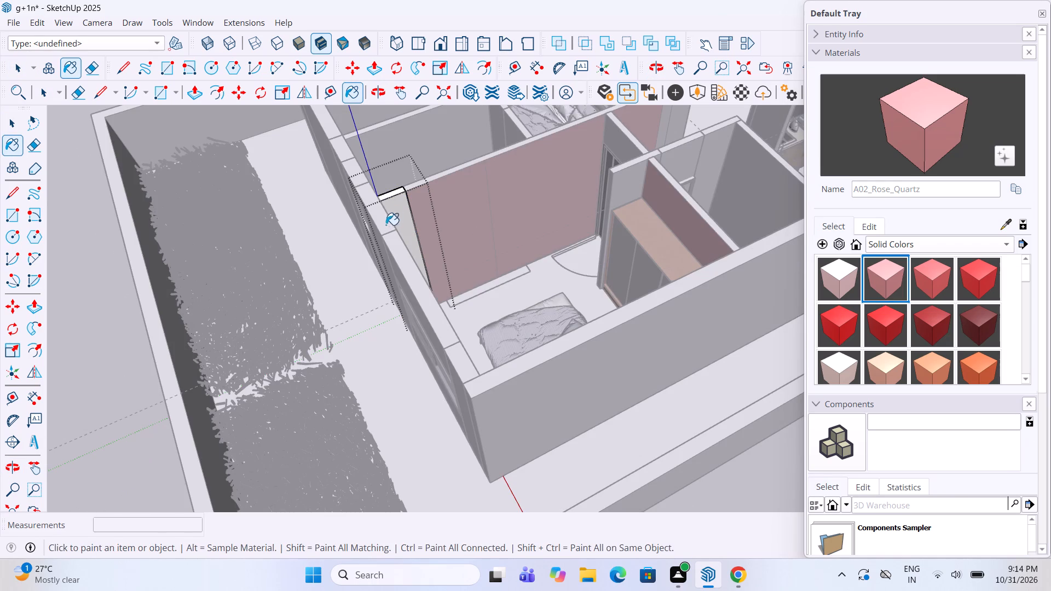
{"action": "left_click", "coordinate": [402, 215]}
{"action": "key", "text": "space"}
{"action": "left_click", "coordinate": [381, 292]}
Paint the rear bedroom's inner wall face above the door with A02_Rose_Quartz.
{"action": "scroll", "coordinate": [379, 295], "scroll_direction": "down", "scroll_amount": 3}
{"action": "middle_click_drag", "start_coordinate": [379, 297], "coordinate": [514, 279]}
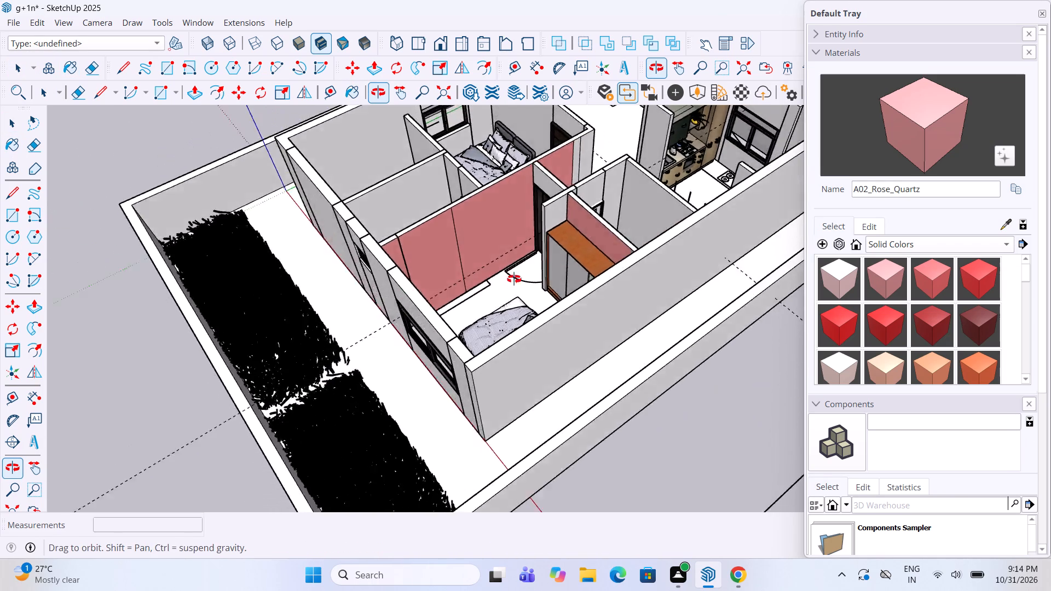
{"action": "middle_click_drag", "start_coordinate": [514, 279], "coordinate": [648, 248]}
{"action": "scroll", "coordinate": [546, 186], "scroll_direction": "up", "scroll_amount": 2}
{"action": "double_click", "coordinate": [504, 188]}
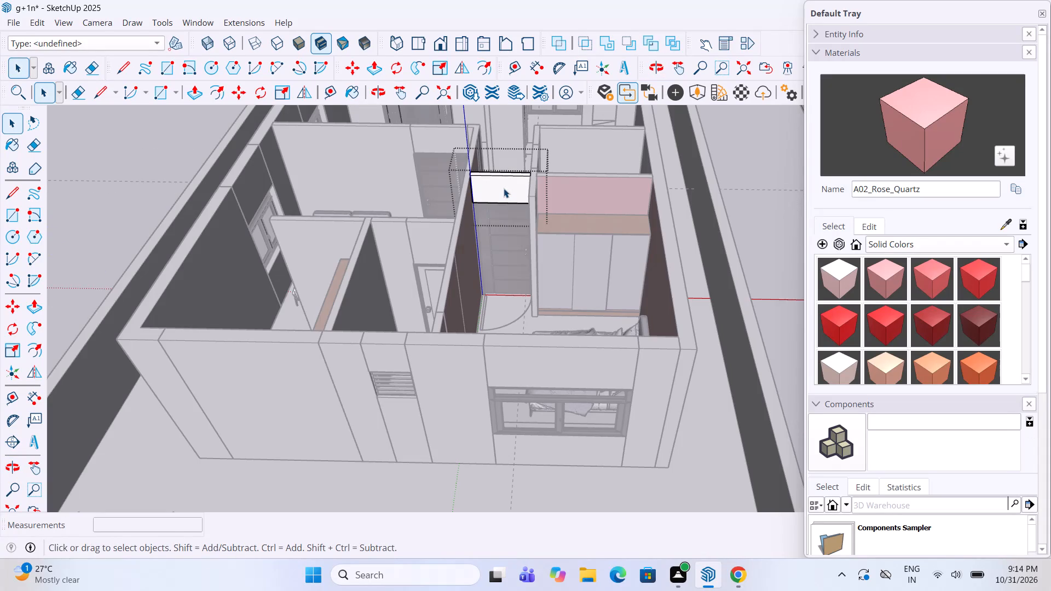
{"action": "left_click", "coordinate": [504, 188]}
{"action": "left_click", "coordinate": [886, 272]}
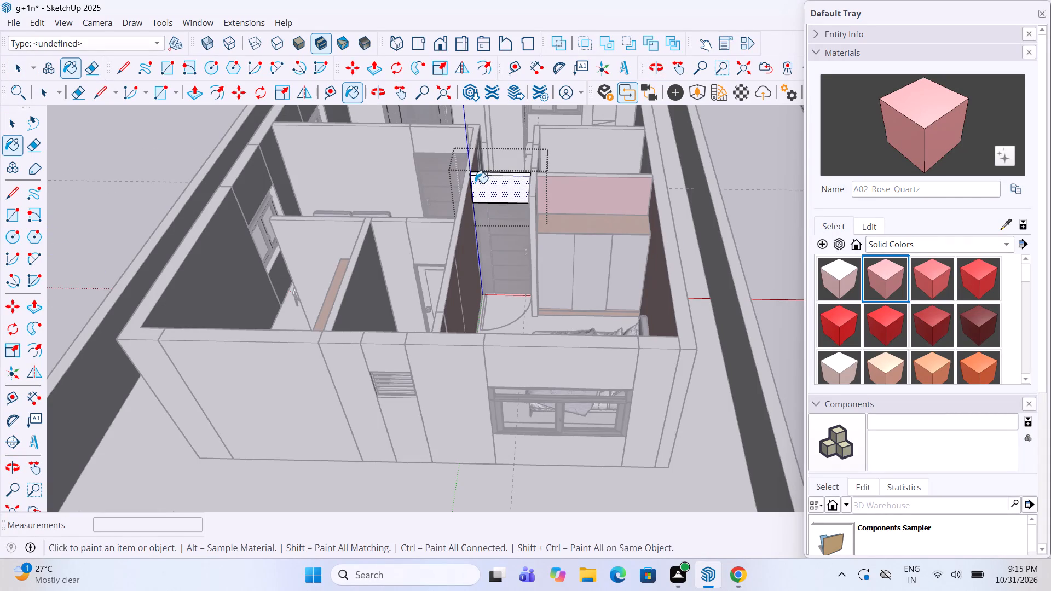
{"action": "left_click", "coordinate": [496, 194]}
{"action": "key", "text": "space"}
{"action": "left_click", "coordinate": [713, 162]}
Start the Enscape live render with the painted ground-floor rear bedroom in view.
{"action": "scroll", "coordinate": [705, 202], "scroll_direction": "down", "scroll_amount": 3}
{"action": "middle_click_drag", "start_coordinate": [322, 221], "coordinate": [328, 221]}
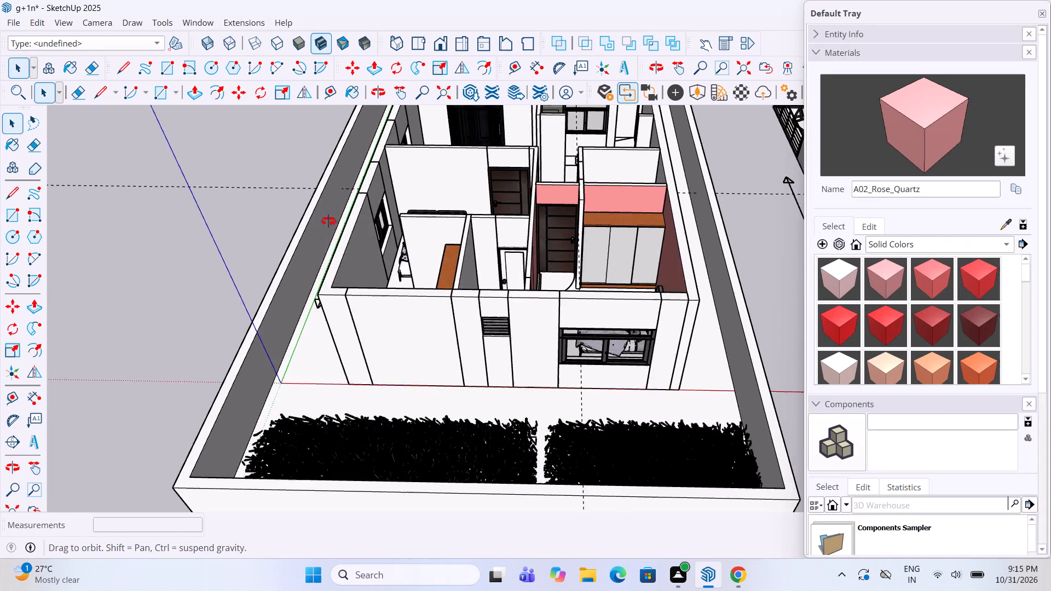
{"action": "middle_click_drag", "start_coordinate": [328, 221], "coordinate": [860, 231]}
{"action": "middle_click_drag", "start_coordinate": [563, 163], "coordinate": [638, 245]}
{"action": "scroll", "coordinate": [638, 241], "scroll_direction": "up", "scroll_amount": 1}
{"action": "scroll", "coordinate": [636, 239], "scroll_direction": "down", "scroll_amount": 5}
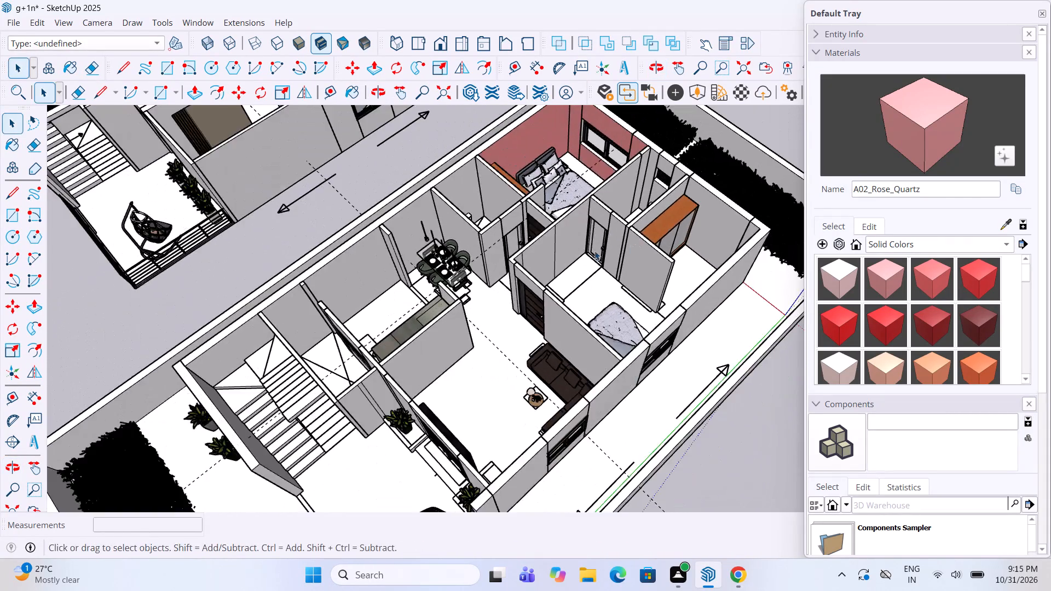
{"action": "middle_click_drag", "start_coordinate": [594, 251], "coordinate": [720, 212]}
{"action": "scroll", "coordinate": [480, 120], "scroll_direction": "up", "scroll_amount": 5}
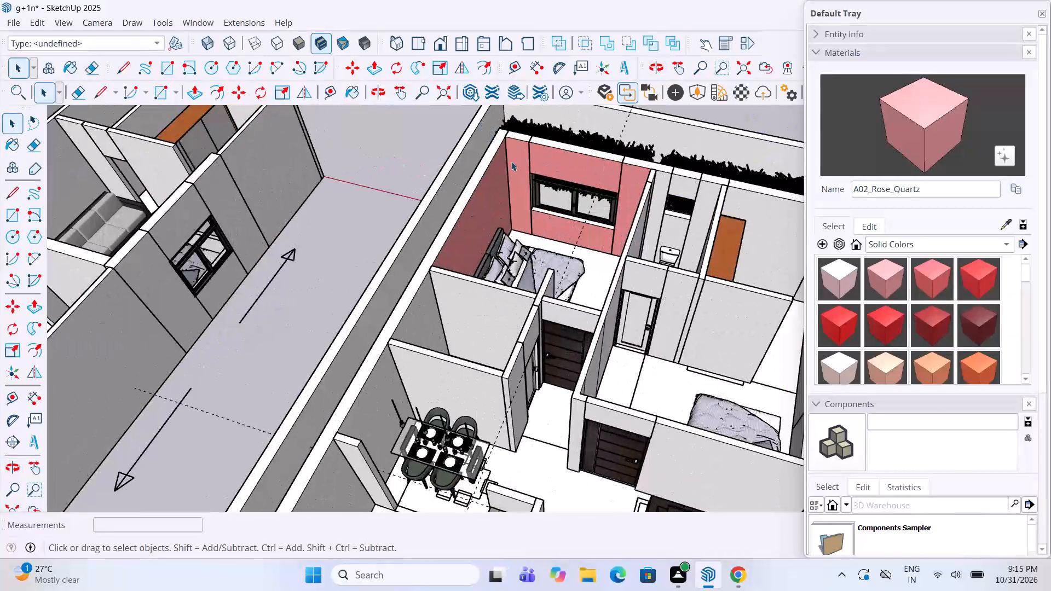
{"action": "scroll", "coordinate": [511, 161], "scroll_direction": "up", "scroll_amount": 5}
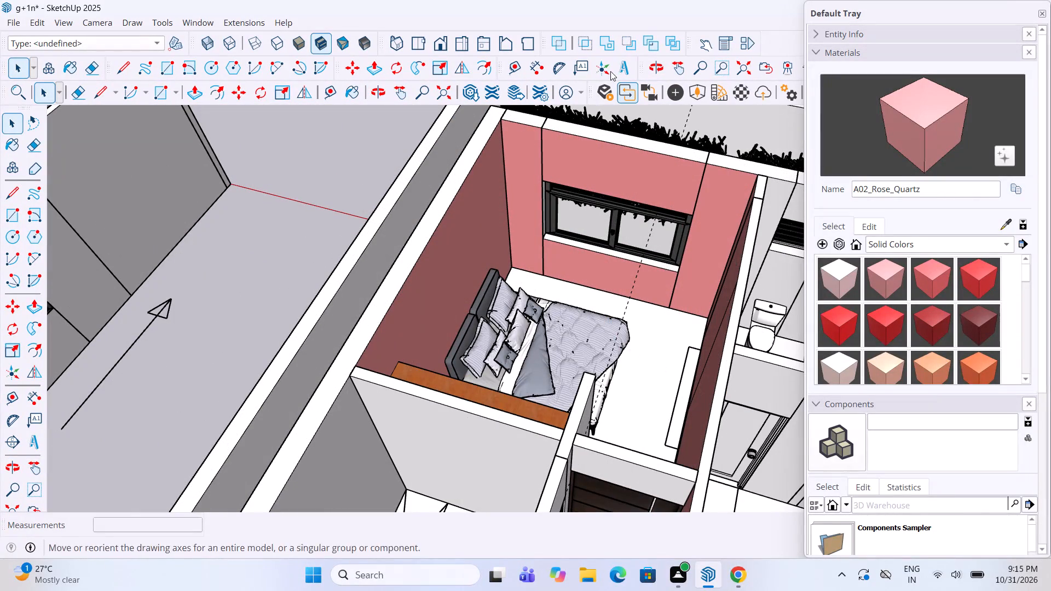
{"action": "left_click", "coordinate": [602, 91]}
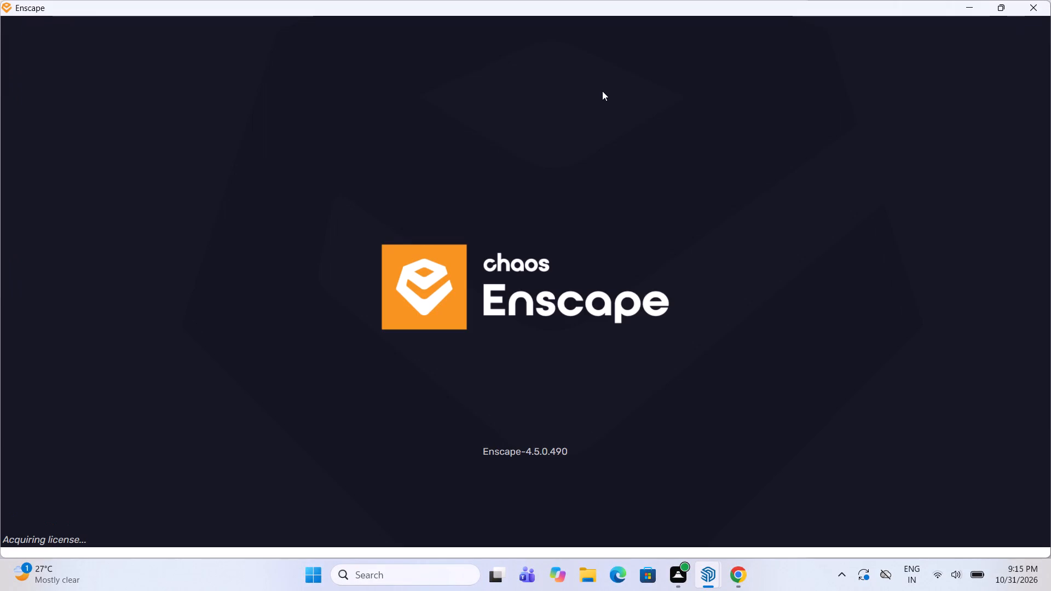
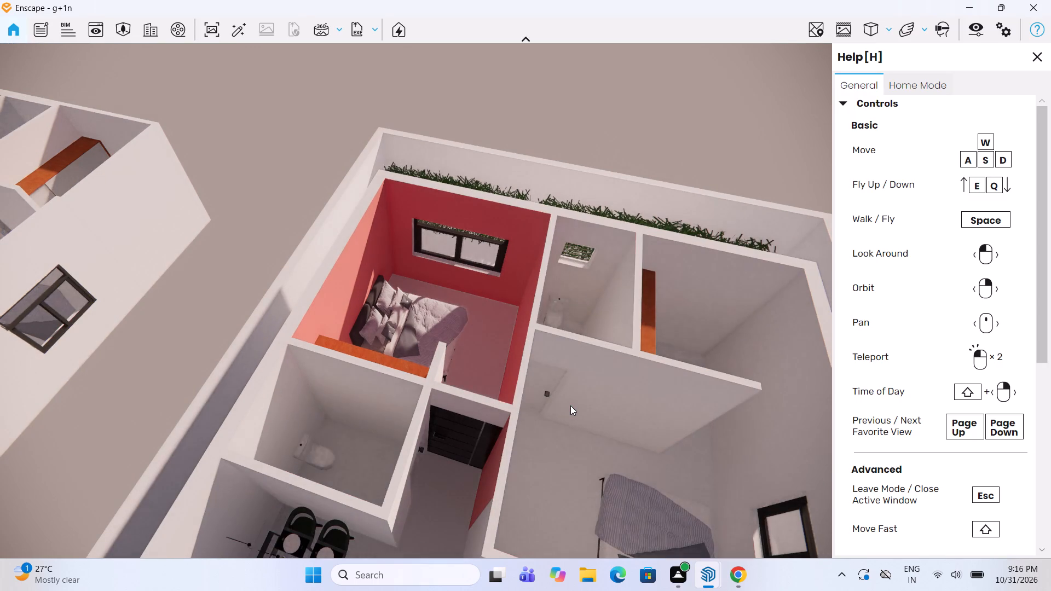
Inspect the painted ground-floor rear bedroom up close in the render, checking its rose walls around the bed and window.
{"action": "scroll", "coordinate": [536, 334], "scroll_direction": "down", "scroll_amount": 6}
{"action": "scroll", "coordinate": [456, 189], "scroll_direction": "up", "scroll_amount": 6}
{"action": "scroll", "coordinate": [463, 207], "scroll_direction": "down", "scroll_amount": 1}
{"action": "scroll", "coordinate": [479, 286], "scroll_direction": "up", "scroll_amount": 3}
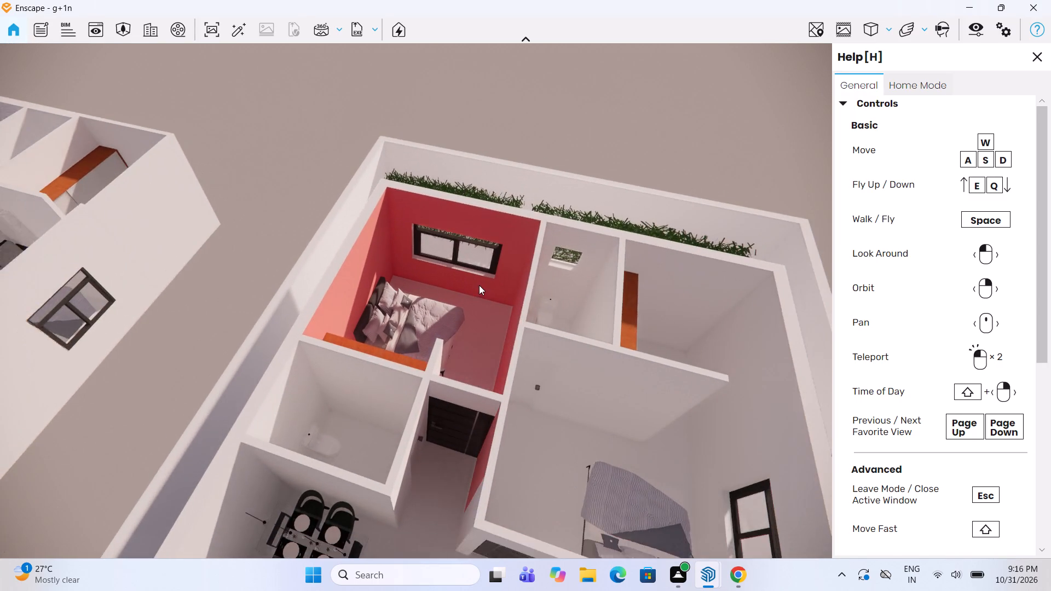
{"action": "scroll", "coordinate": [476, 270], "scroll_direction": "up", "scroll_amount": 4}
{"action": "middle_click_drag", "start_coordinate": [479, 248], "coordinate": [355, 325]}
{"action": "middle_click", "coordinate": [469, 250]}
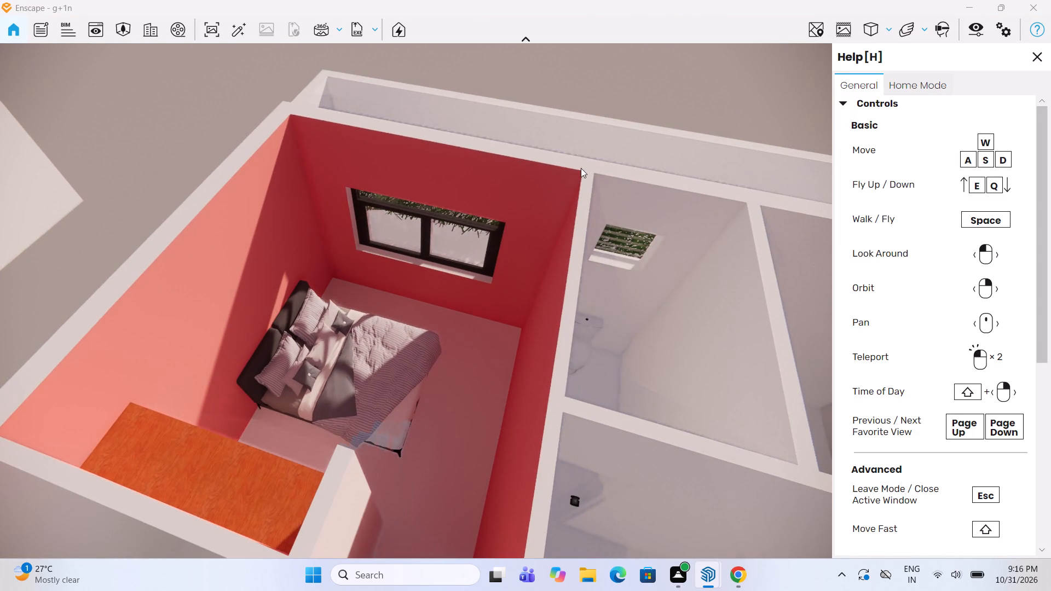
{"action": "scroll", "coordinate": [581, 168], "scroll_direction": "down", "scroll_amount": 4}
{"action": "scroll", "coordinate": [328, 333], "scroll_direction": "up", "scroll_amount": 5}
{"action": "scroll", "coordinate": [439, 321], "scroll_direction": "up", "scroll_amount": 2}
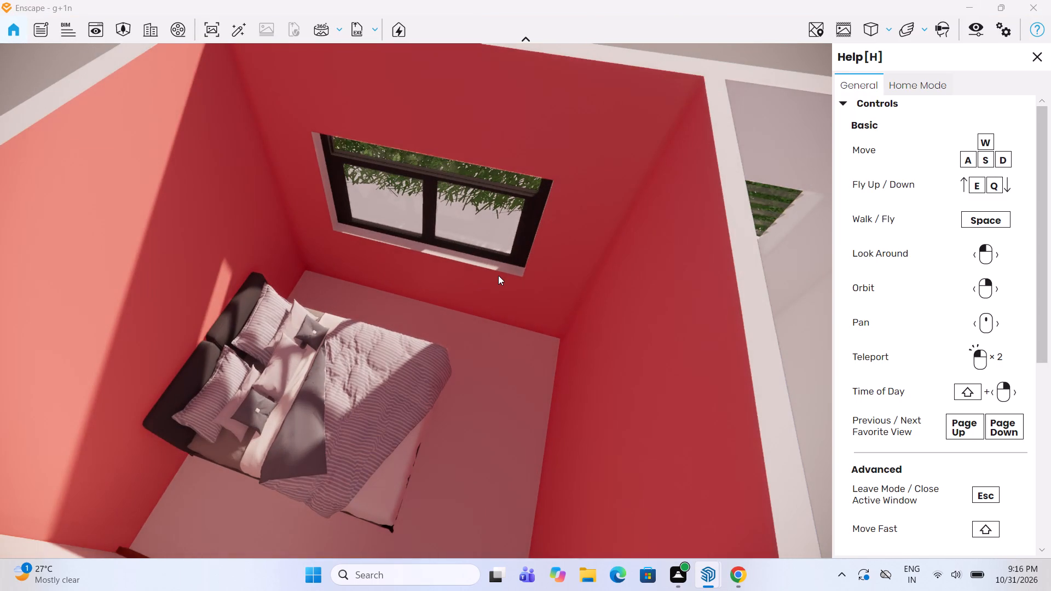
{"action": "scroll", "coordinate": [499, 274], "scroll_direction": "up", "scroll_amount": 2}
{"action": "scroll", "coordinate": [520, 260], "scroll_direction": "down", "scroll_amount": 5}
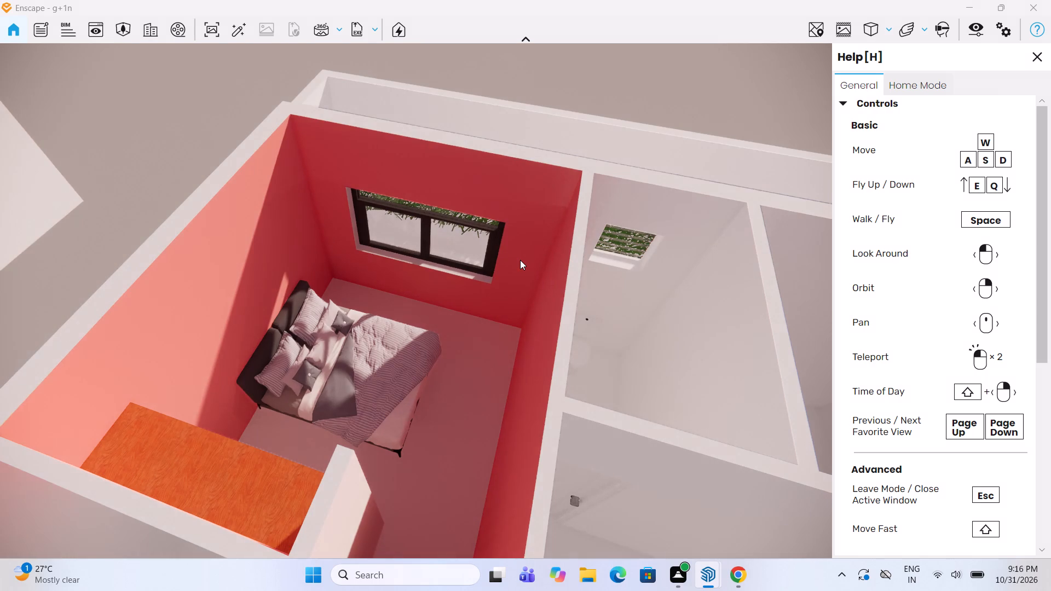
Review both floor layouts side by side from above in the render to compare the painted bedroom with the unpainted rooms.
{"action": "scroll", "coordinate": [520, 260], "scroll_direction": "down", "scroll_amount": 17}
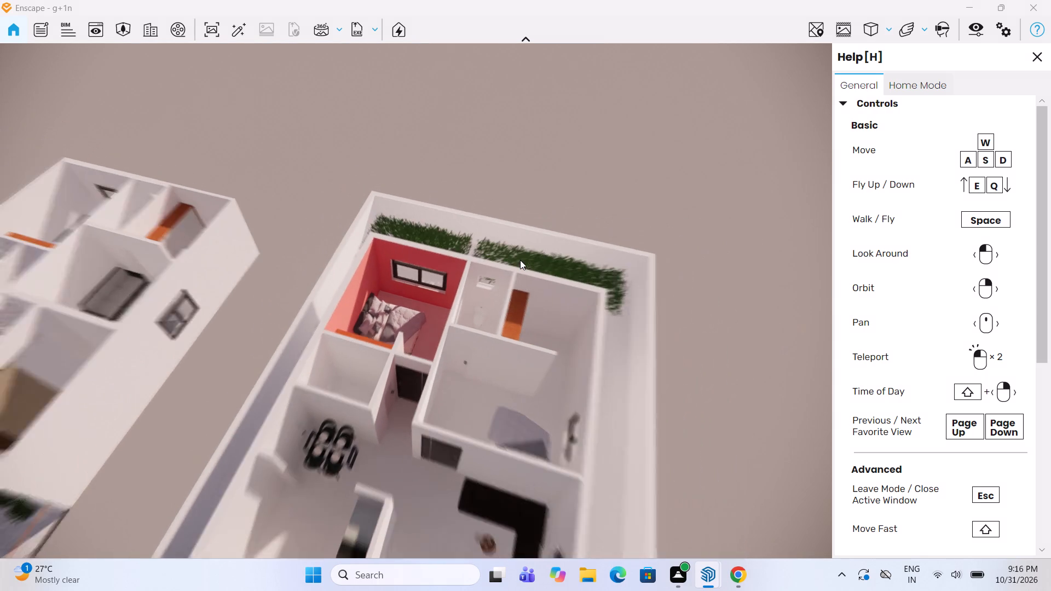
{"action": "scroll", "coordinate": [520, 260], "scroll_direction": "down", "scroll_amount": 12}
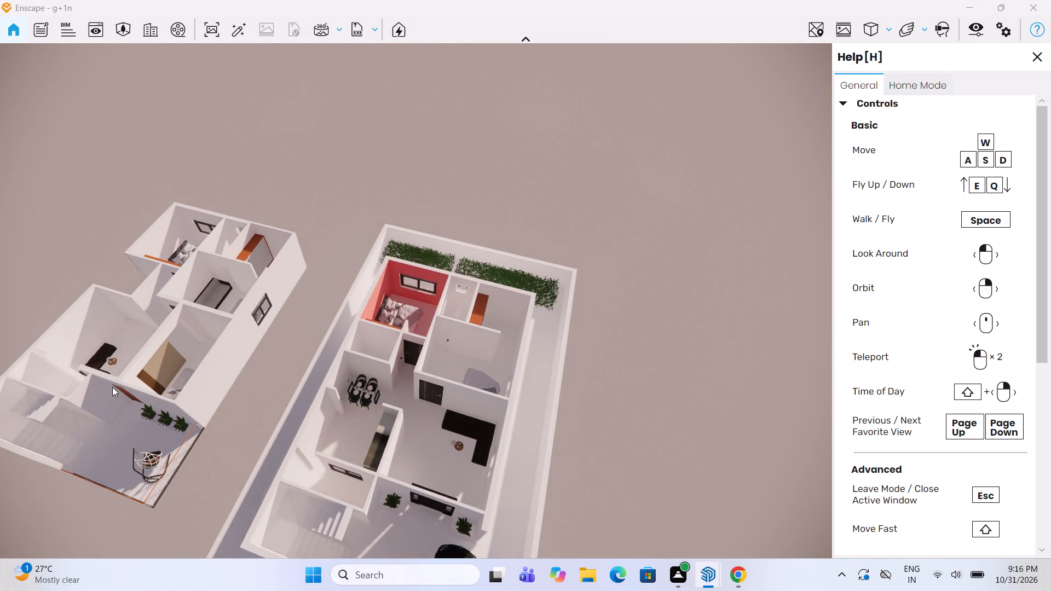
{"action": "scroll", "coordinate": [114, 387], "scroll_direction": "up", "scroll_amount": 5}
{"action": "scroll", "coordinate": [162, 379], "scroll_direction": "up", "scroll_amount": 2}
{"action": "scroll", "coordinate": [489, 360], "scroll_direction": "down", "scroll_amount": 6}
{"action": "scroll", "coordinate": [666, 323], "scroll_direction": "down", "scroll_amount": 6}
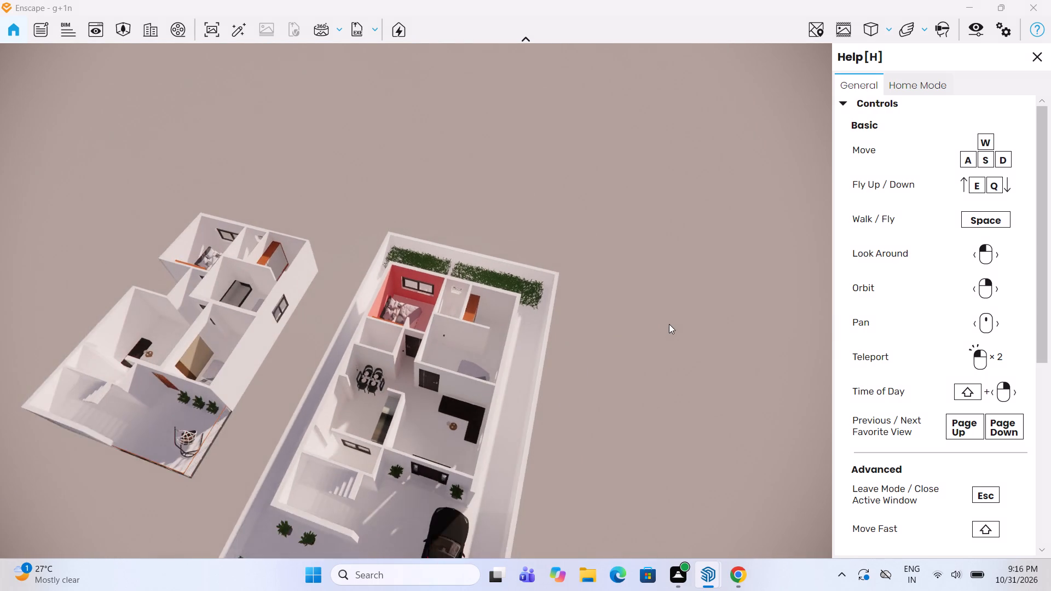
{"action": "scroll", "coordinate": [669, 324], "scroll_direction": "down", "scroll_amount": 6}
{"action": "scroll", "coordinate": [73, 363], "scroll_direction": "up", "scroll_amount": 5}
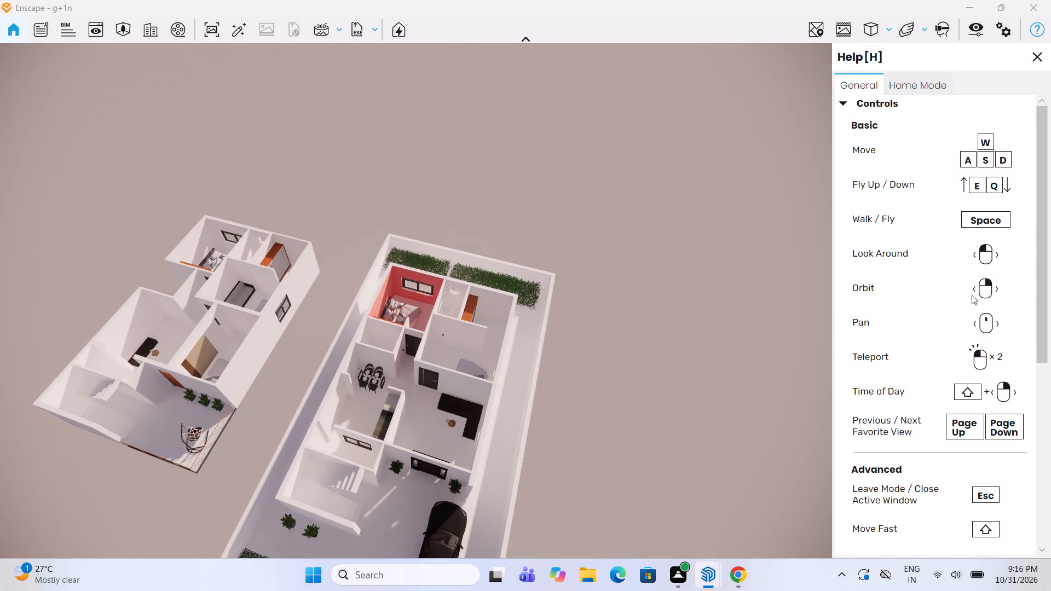
{"action": "right_click_drag", "start_coordinate": [934, 281], "coordinate": [958, 287]}
{"action": "right_click_drag", "start_coordinate": [707, 355], "coordinate": [442, 318]}
{"action": "left_click_drag", "start_coordinate": [692, 347], "coordinate": [439, 300]}
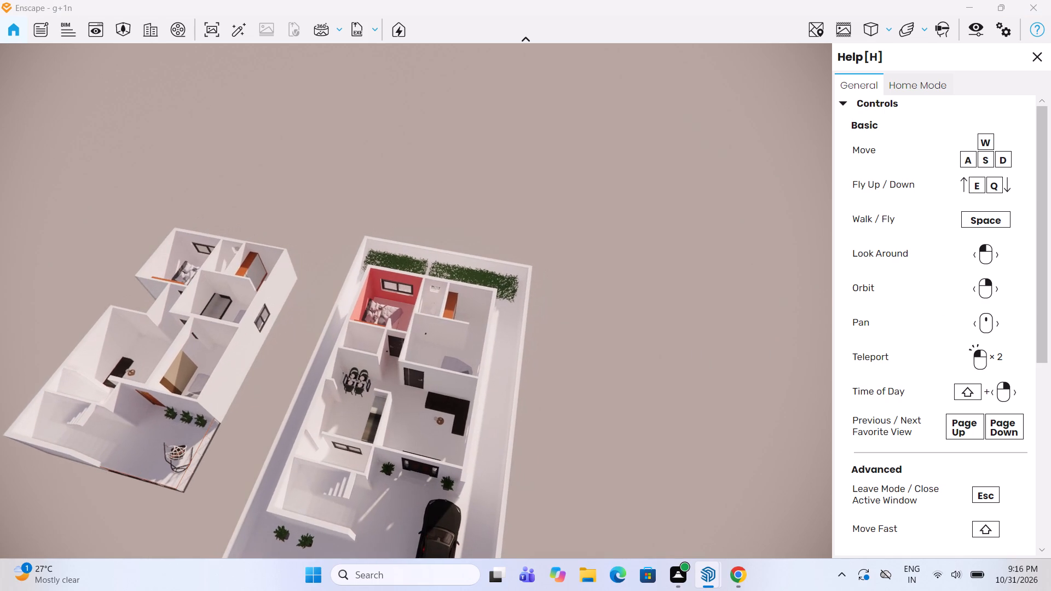
{"action": "left_click_drag", "start_coordinate": [439, 300], "coordinate": [438, 300]}
{"action": "scroll", "coordinate": [710, 303], "scroll_direction": "down", "scroll_amount": 12}
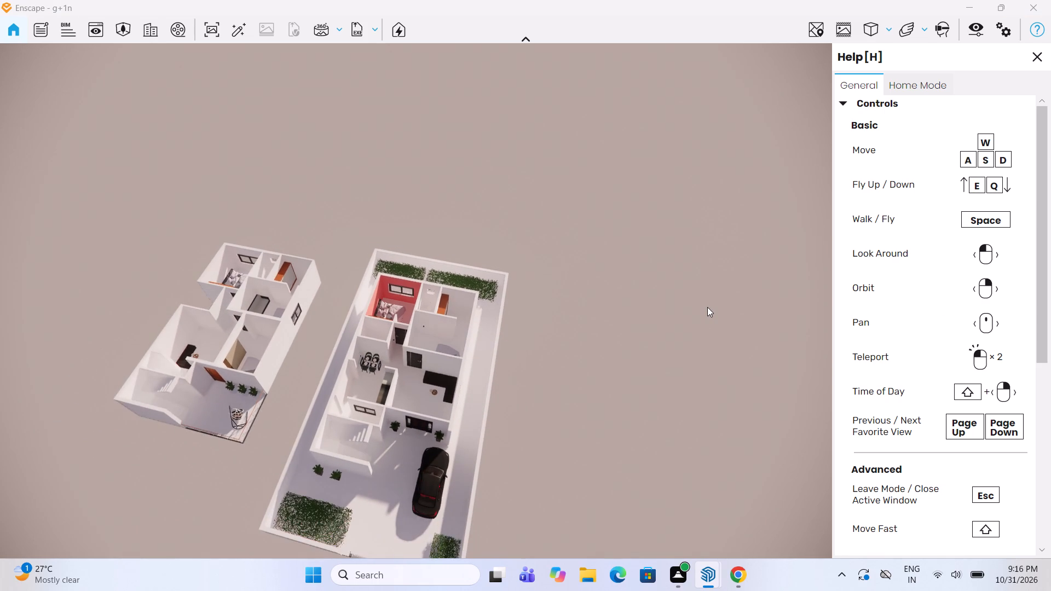
{"action": "scroll", "coordinate": [706, 308], "scroll_direction": "down", "scroll_amount": 5}
{"action": "scroll", "coordinate": [149, 328], "scroll_direction": "up", "scroll_amount": 7}
Examine the separate upper-floor layout in the render, looking over its bedrooms, living area and planted terrace.
{"action": "left_click_drag", "start_coordinate": [179, 310], "coordinate": [448, 300]}
{"action": "key", "text": "a"}
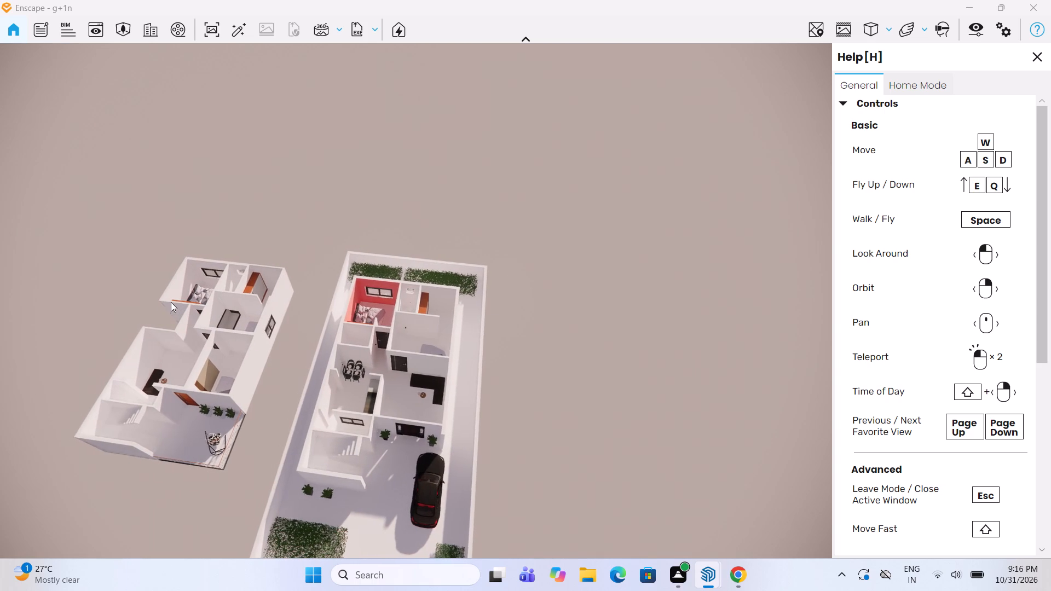
{"action": "key", "text": "a"}
{"action": "key", "text": "a"}
{"action": "key", "text": "a"}
{"action": "key", "text": "a"}
{"action": "key", "text": "a"}
{"action": "key", "text": "a"}
{"action": "key", "text": "a"}
{"action": "key", "text": "a"}
{"action": "key", "text": "a"}
{"action": "key", "text": "a"}
{"action": "key", "text": "a"}
{"action": "key", "text": "a"}
{"action": "key", "text": "a"}
{"action": "key", "text": "a"}
{"action": "key", "text": "a"}
{"action": "key", "text": "a"}
{"action": "key", "text": "a"}
{"action": "key", "text": "a"}
{"action": "key", "text": "a"}
{"action": "key", "text": "a"}
{"action": "key", "text": "a"}
{"action": "key", "text": "a"}
{"action": "key", "text": "a"}
{"action": "key", "text": "a"}
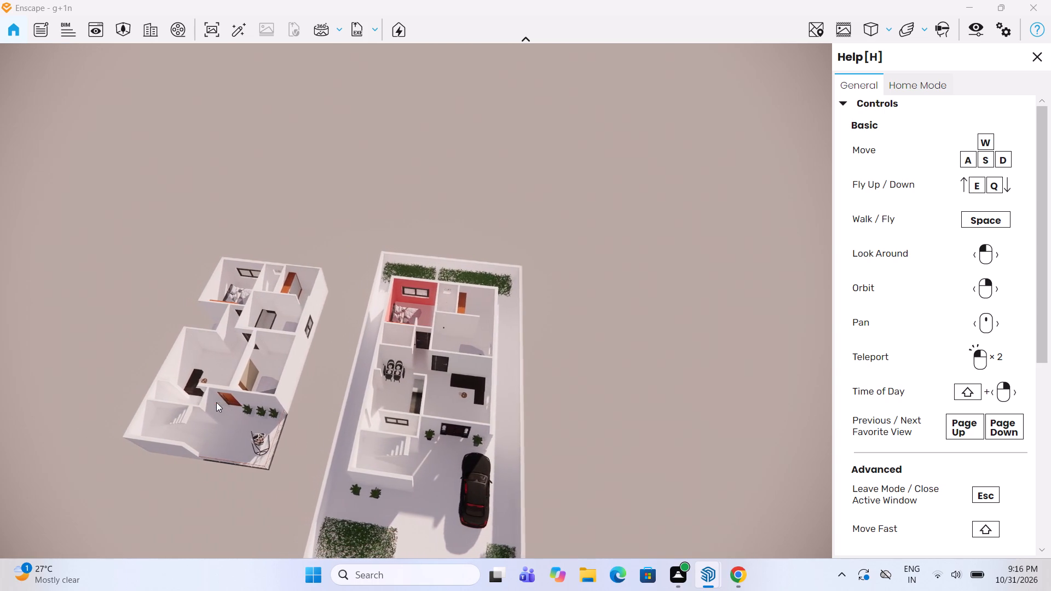
{"action": "scroll", "coordinate": [262, 383], "scroll_direction": "up", "scroll_amount": 10}
{"action": "key", "text": "a"}
{"action": "key", "text": "a"}
{"action": "key", "text": "a"}
{"action": "key", "text": "a"}
{"action": "key", "text": "a"}
{"action": "key", "text": "a"}
{"action": "key", "text": "a"}
{"action": "key", "text": "a"}
{"action": "key", "text": "a"}
{"action": "key", "text": "a"}
{"action": "key", "text": "a"}
{"action": "key", "text": "a"}
{"action": "key", "text": "a"}
{"action": "key", "text": "a"}
{"action": "key", "text": "a"}
{"action": "key", "text": "a"}
{"action": "key", "text": "a"}
{"action": "key", "text": "a"}
{"action": "key", "text": "a"}
{"action": "key", "text": "a"}
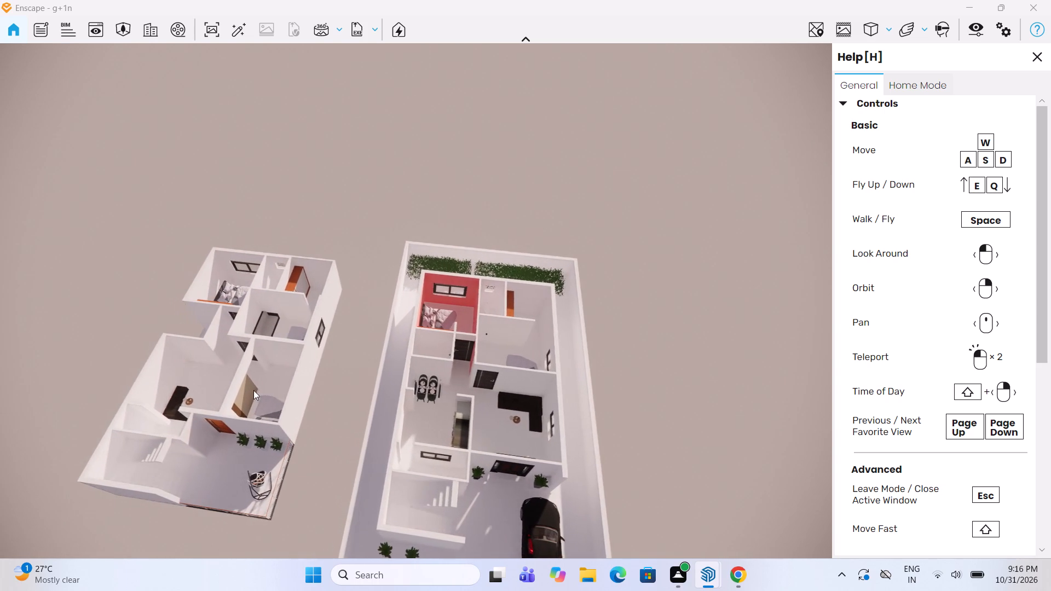
{"action": "scroll", "coordinate": [285, 406], "scroll_direction": "up", "scroll_amount": 6}
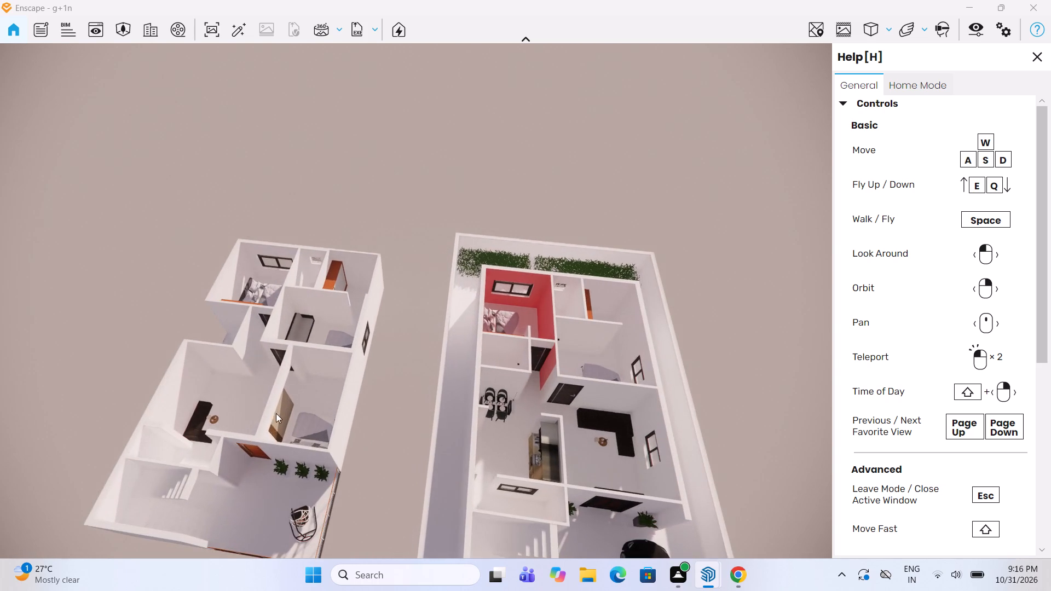
{"action": "scroll", "coordinate": [270, 426], "scroll_direction": "up", "scroll_amount": 7}
{"action": "key", "text": "a"}
{"action": "key", "text": "a"}
{"action": "key", "text": "a"}
{"action": "key", "text": "a"}
{"action": "key", "text": "a"}
{"action": "key", "text": "a"}
{"action": "key", "text": "a"}
{"action": "key", "text": "a"}
{"action": "key", "text": "a"}
{"action": "key", "text": "a"}
{"action": "key", "text": "a"}
{"action": "key", "text": "a"}
{"action": "key", "text": "a"}
{"action": "key", "text": "a"}
{"action": "key", "text": "a"}
{"action": "key", "text": "a"}
{"action": "key", "text": "a"}
{"action": "key", "text": "a"}
{"action": "key", "text": "a"}
{"action": "key", "text": "a"}
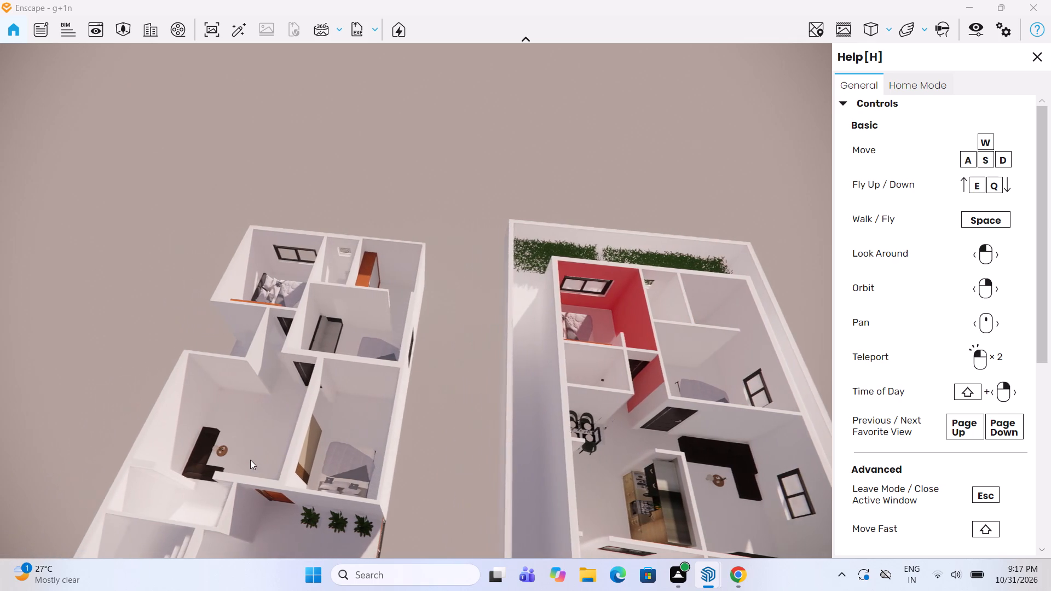
{"action": "middle_click_drag", "start_coordinate": [274, 484], "coordinate": [426, 296]}
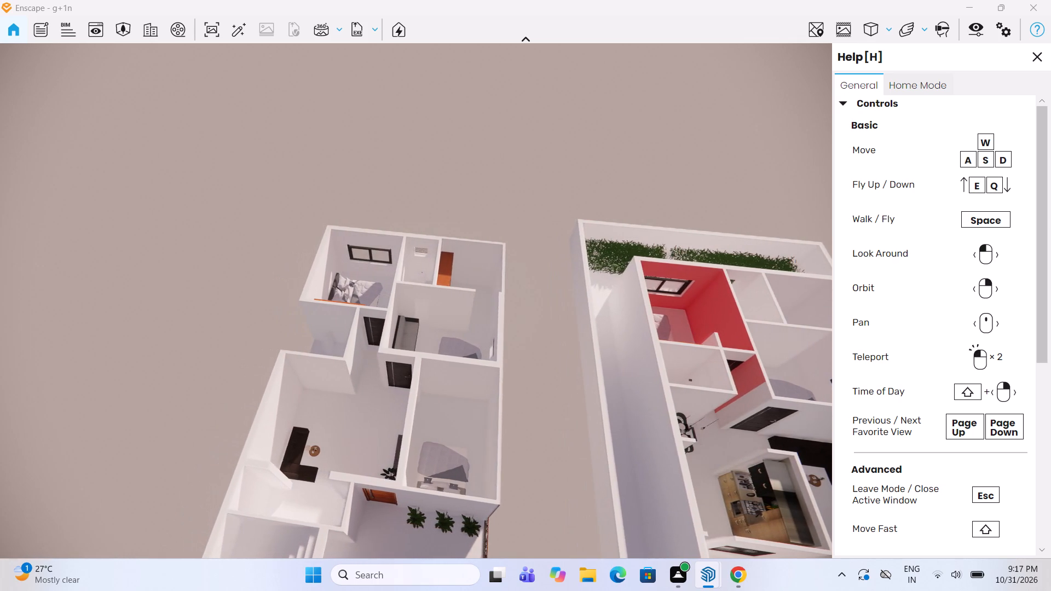
{"action": "middle_click_drag", "start_coordinate": [426, 296], "coordinate": [666, 222]}
{"action": "left_click_drag", "start_coordinate": [391, 386], "coordinate": [424, 284]}
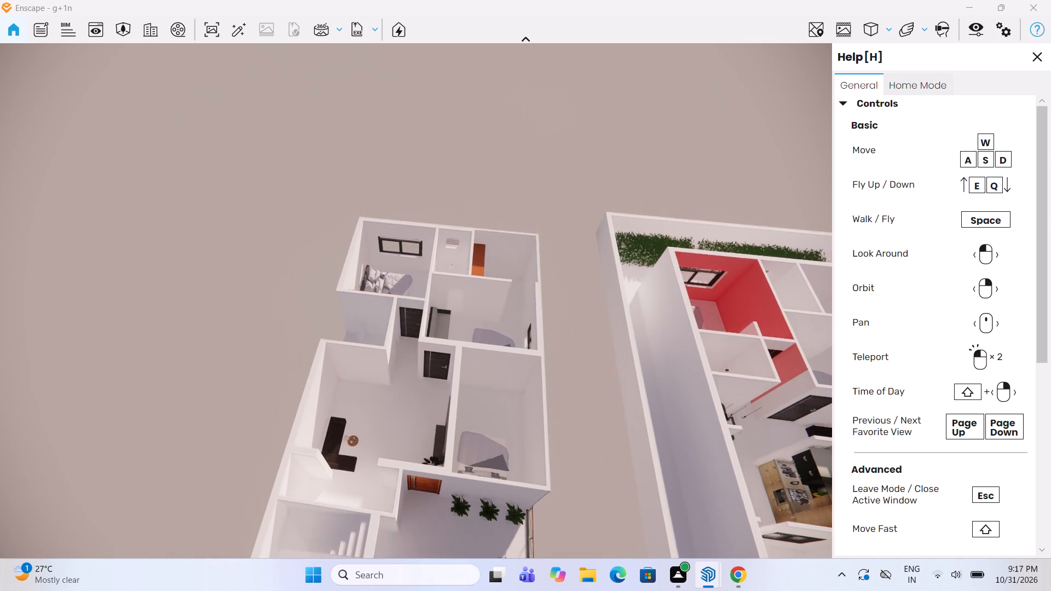
{"action": "left_click_drag", "start_coordinate": [424, 284], "coordinate": [719, 197]}
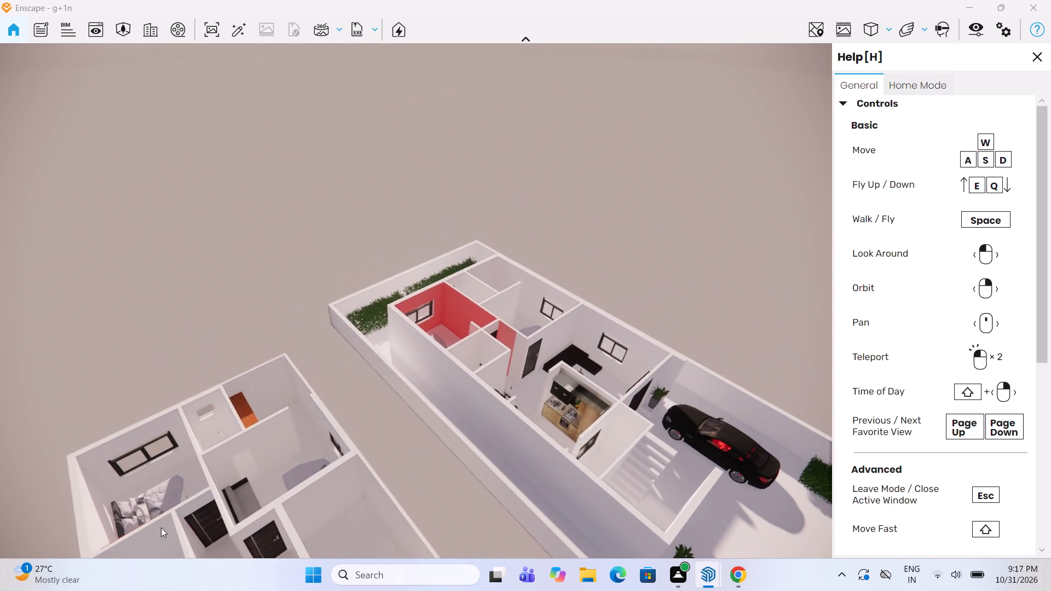
Examine the ground-floor layout from above in the render, comparing the rose bedroom with the unpainted second bedroom, living area, dining area and kitchen.
{"action": "scroll", "coordinate": [624, 402], "scroll_direction": "up", "scroll_amount": 6}
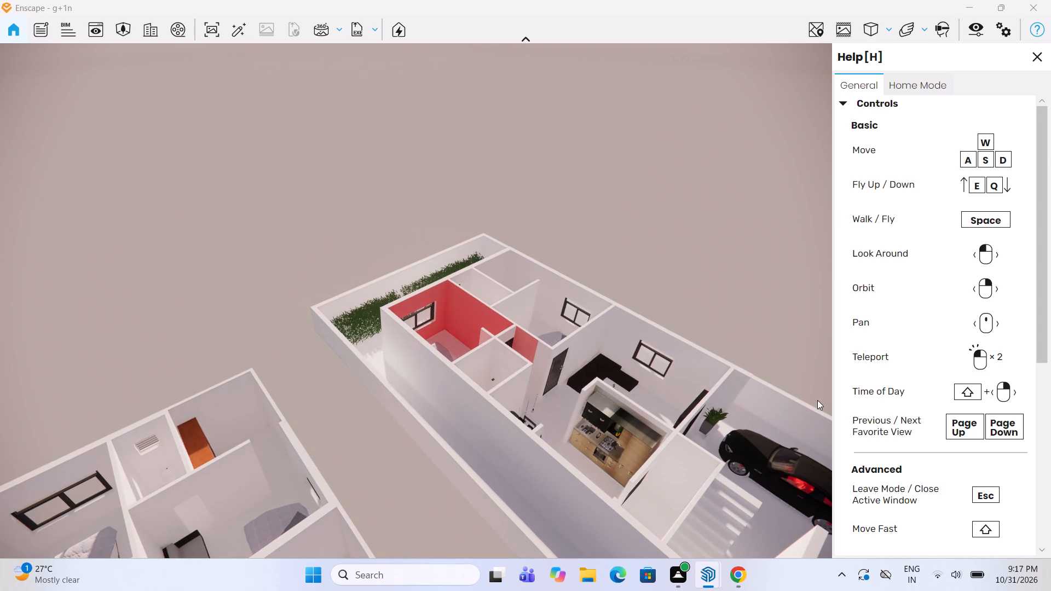
{"action": "scroll", "coordinate": [716, 482], "scroll_direction": "up", "scroll_amount": 9}
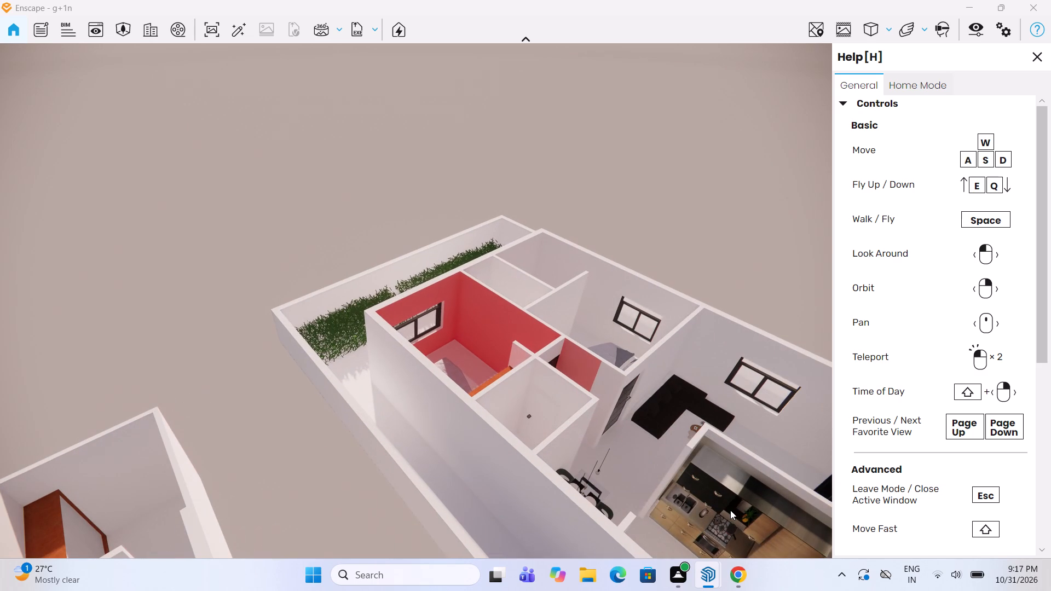
{"action": "key", "text": "d"}
{"action": "key", "text": "d"}
{"action": "key", "text": "d"}
{"action": "key", "text": "d"}
{"action": "key", "text": "d"}
{"action": "key", "text": "d"}
{"action": "key", "text": "d"}
{"action": "key", "text": "d"}
{"action": "key", "text": "d"}
{"action": "key", "text": "d"}
{"action": "key", "text": "d"}
{"action": "key", "text": "d"}
{"action": "key", "text": "d"}
{"action": "key", "text": "d"}
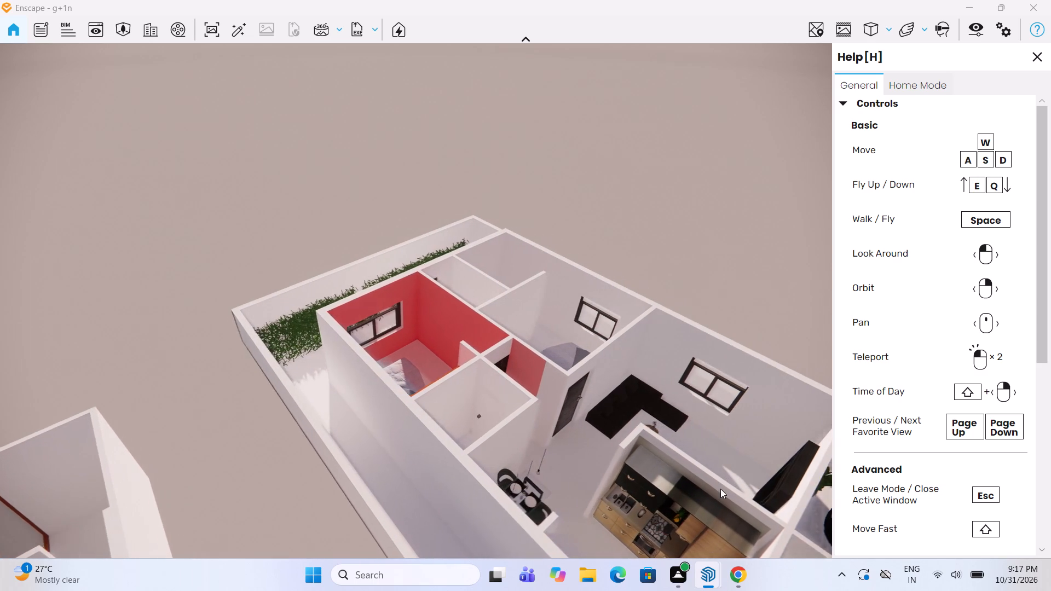
{"action": "key", "text": "s"}
{"action": "key", "text": "s"}
{"action": "key", "text": "s"}
{"action": "key", "text": "s"}
{"action": "key", "text": "s"}
{"action": "key", "text": "s"}
{"action": "key", "text": "s"}
{"action": "key", "text": "s"}
{"action": "key", "text": "s"}
{"action": "key", "text": "s"}
{"action": "key", "text": "s"}
{"action": "key", "text": "s"}
{"action": "key", "text": "s"}
{"action": "key", "text": "s"}
{"action": "key", "text": "s"}
{"action": "key", "text": "s"}
{"action": "key", "text": "s"}
{"action": "key", "text": "s"}
{"action": "key", "text": "s"}
{"action": "key", "text": "s"}
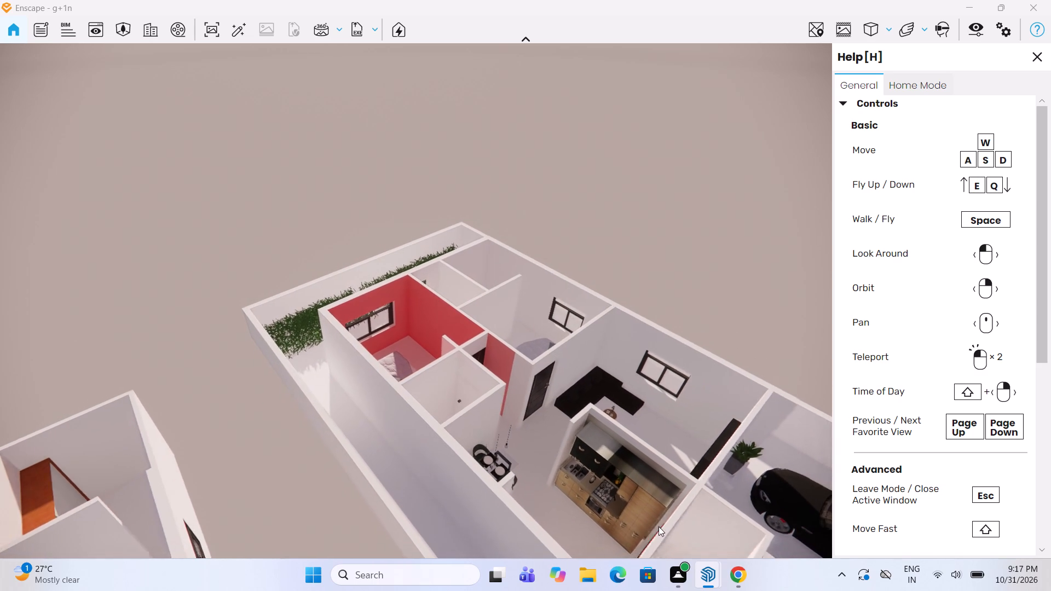
{"action": "scroll", "coordinate": [595, 544], "scroll_direction": "up", "scroll_amount": 5}
{"action": "scroll", "coordinate": [656, 545], "scroll_direction": "up", "scroll_amount": 5}
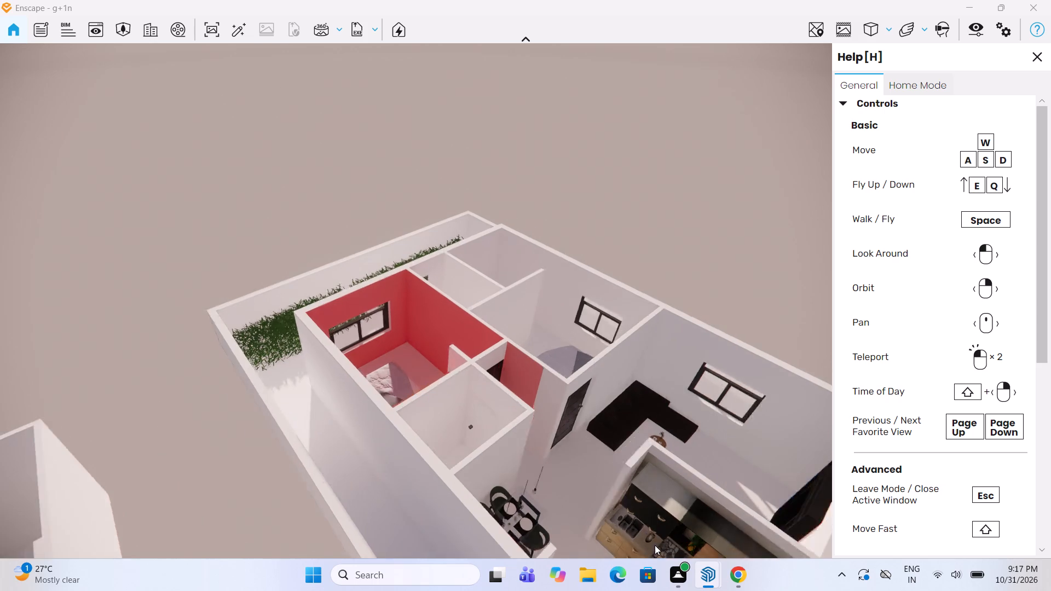
{"action": "scroll", "coordinate": [648, 535], "scroll_direction": "down", "scroll_amount": 7}
{"action": "scroll", "coordinate": [646, 476], "scroll_direction": "down", "scroll_amount": 4}
{"action": "key", "text": "d"}
{"action": "key", "text": "d"}
{"action": "key", "text": "d"}
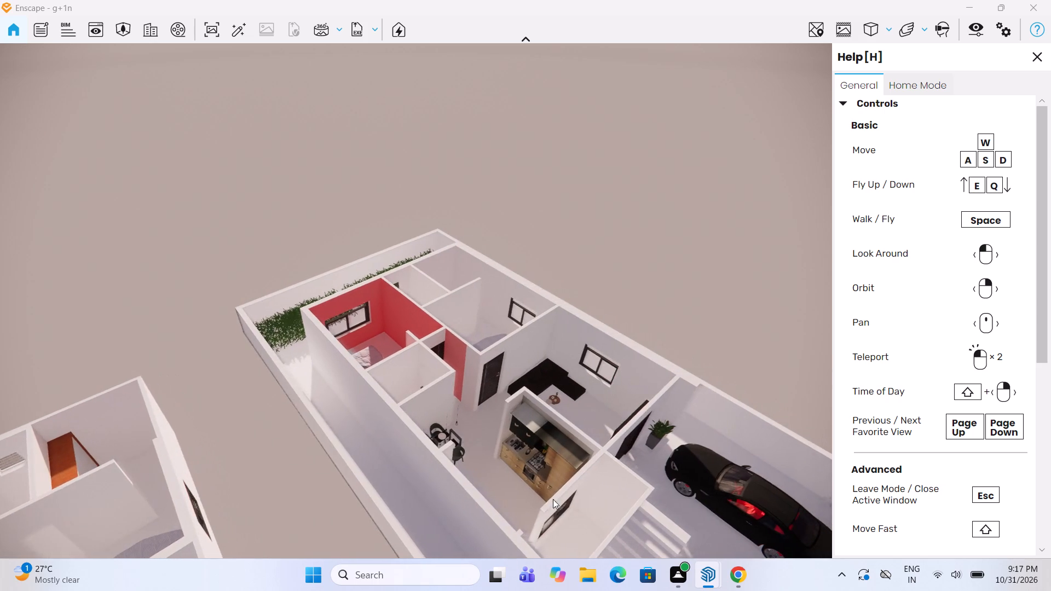
{"action": "scroll", "coordinate": [540, 493], "scroll_direction": "up", "scroll_amount": 5}
{"action": "key", "text": "d"}
{"action": "key", "text": "d"}
{"action": "key", "text": "d"}
{"action": "key", "text": "d"}
{"action": "key", "text": "d"}
{"action": "scroll", "coordinate": [528, 532], "scroll_direction": "up", "scroll_amount": 3}
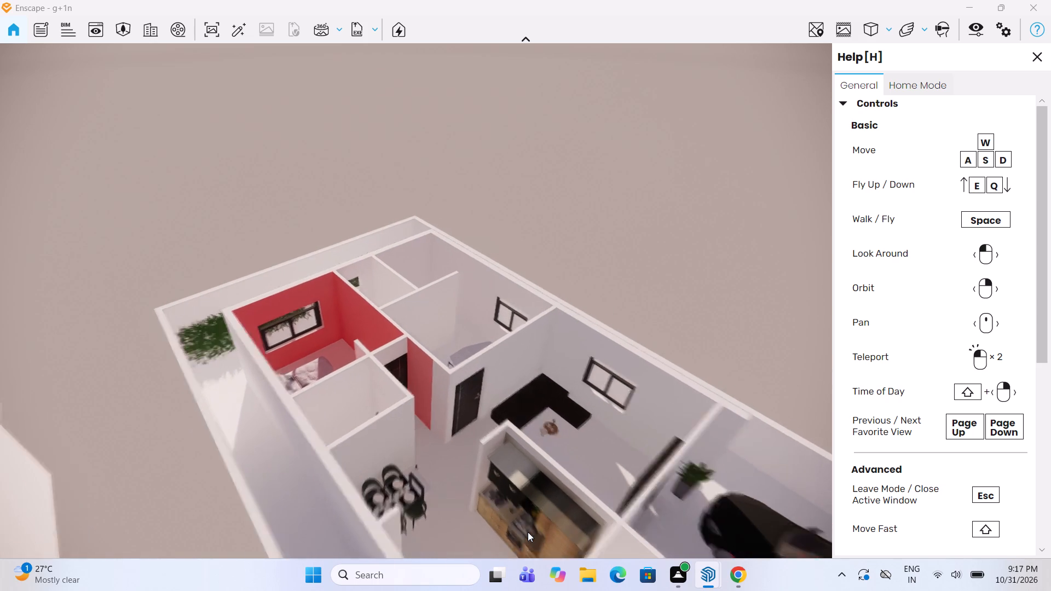
{"action": "scroll", "coordinate": [528, 532], "scroll_direction": "up", "scroll_amount": 2}
{"action": "scroll", "coordinate": [528, 515], "scroll_direction": "down", "scroll_amount": 7}
{"action": "scroll", "coordinate": [567, 393], "scroll_direction": "down", "scroll_amount": 6}
Inspect the front half of the ground floor in the render, looking over the kitchen, staircase and car porch.
{"action": "middle_click_drag", "start_coordinate": [562, 482], "coordinate": [449, 251]}
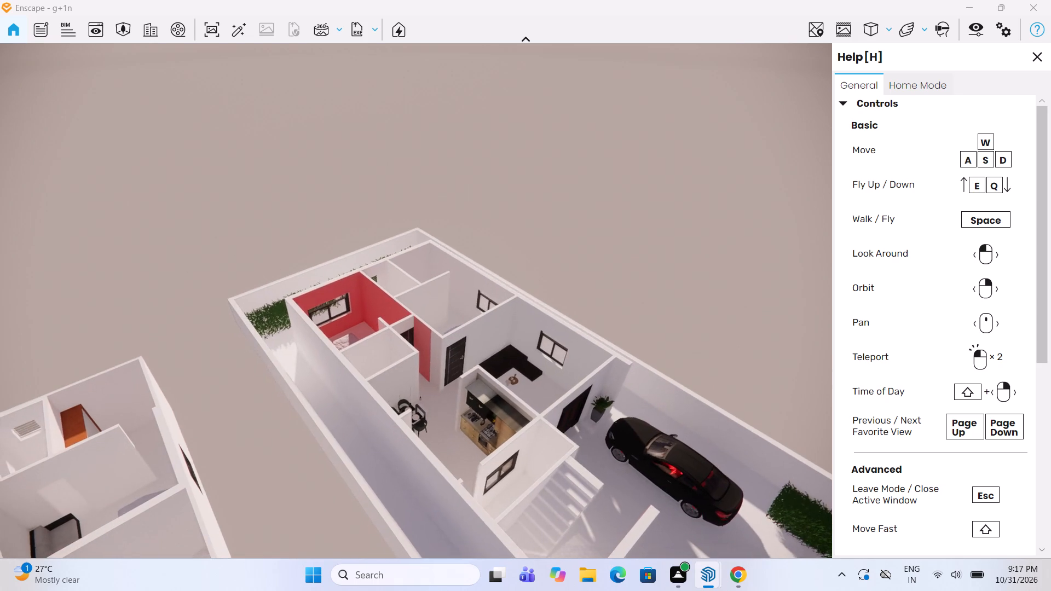
{"action": "middle_click_drag", "start_coordinate": [449, 251], "coordinate": [584, 205]}
{"action": "left_click_drag", "start_coordinate": [433, 477], "coordinate": [619, 442]}
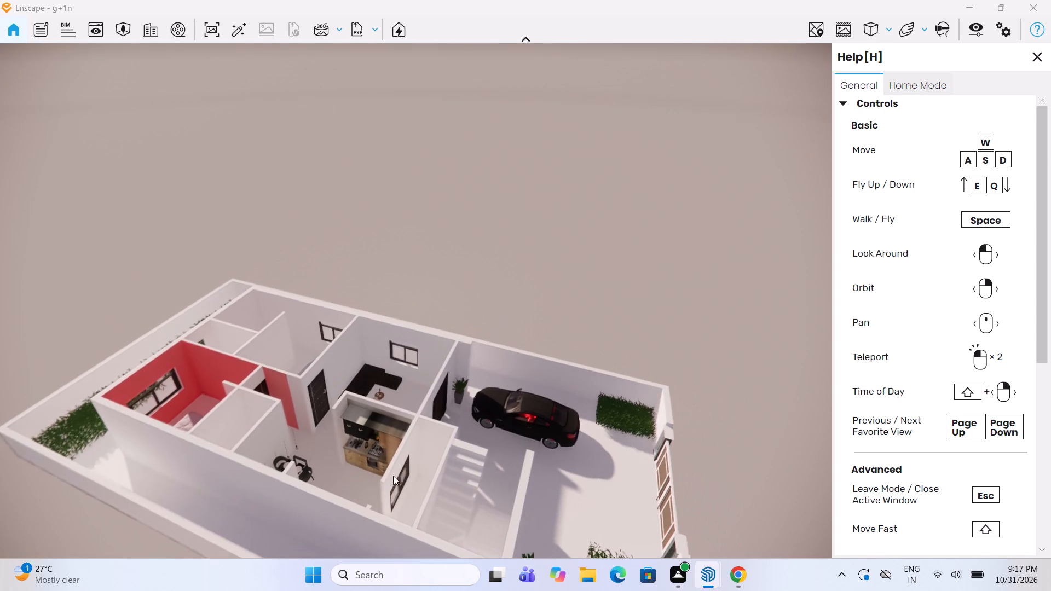
{"action": "scroll", "coordinate": [261, 509], "scroll_direction": "up", "scroll_amount": 5}
{"action": "left_click_drag", "start_coordinate": [311, 526], "coordinate": [449, 251]}
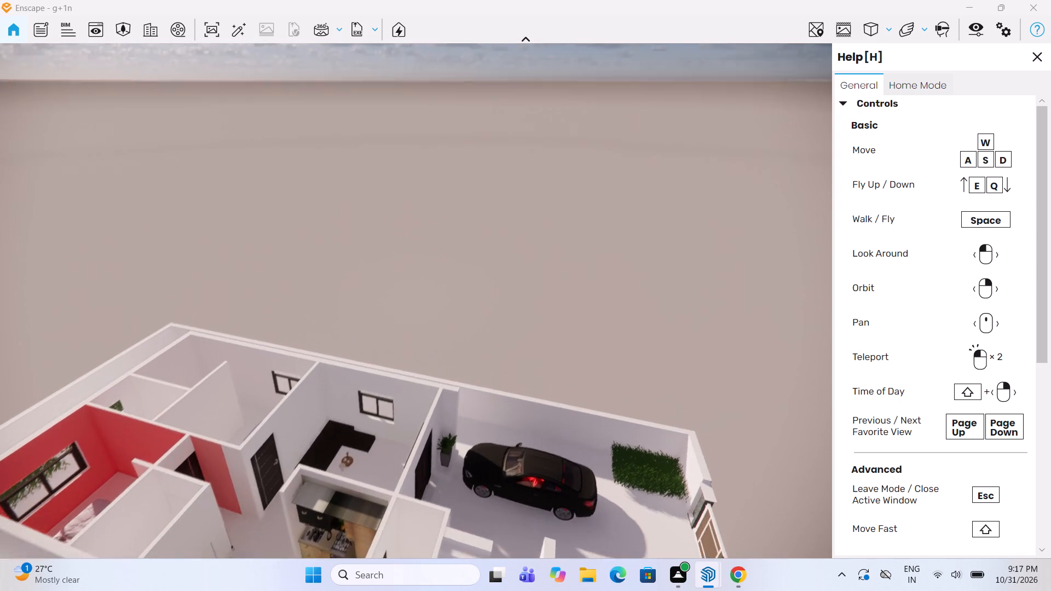
{"action": "left_click_drag", "start_coordinate": [449, 251], "coordinate": [409, 462]}
{"action": "left_click_drag", "start_coordinate": [321, 263], "coordinate": [418, 330]}
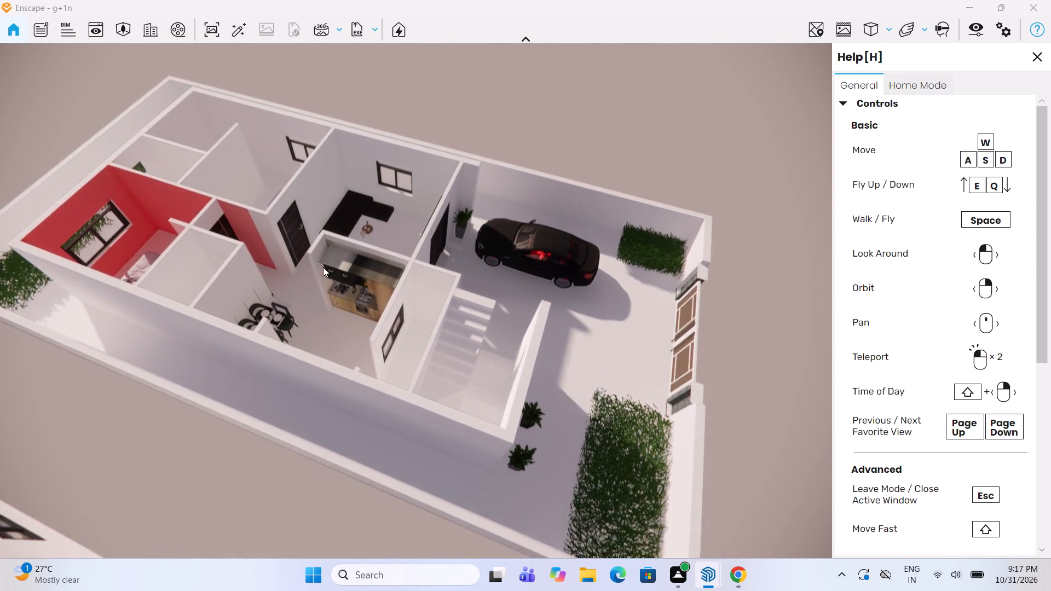
{"action": "scroll", "coordinate": [330, 283], "scroll_direction": "up", "scroll_amount": 7}
{"action": "scroll", "coordinate": [259, 235], "scroll_direction": "up", "scroll_amount": 6}
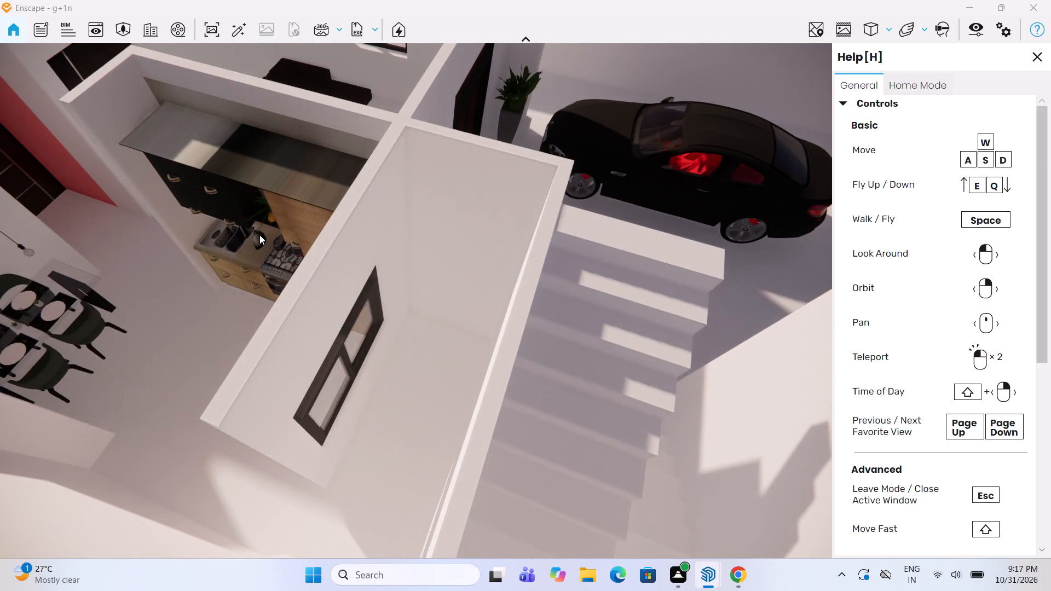
{"action": "scroll", "coordinate": [259, 238], "scroll_direction": "down", "scroll_amount": 2}
{"action": "left_click_drag", "start_coordinate": [205, 241], "coordinate": [460, 288]}
{"action": "scroll", "coordinate": [198, 245], "scroll_direction": "down", "scroll_amount": 10}
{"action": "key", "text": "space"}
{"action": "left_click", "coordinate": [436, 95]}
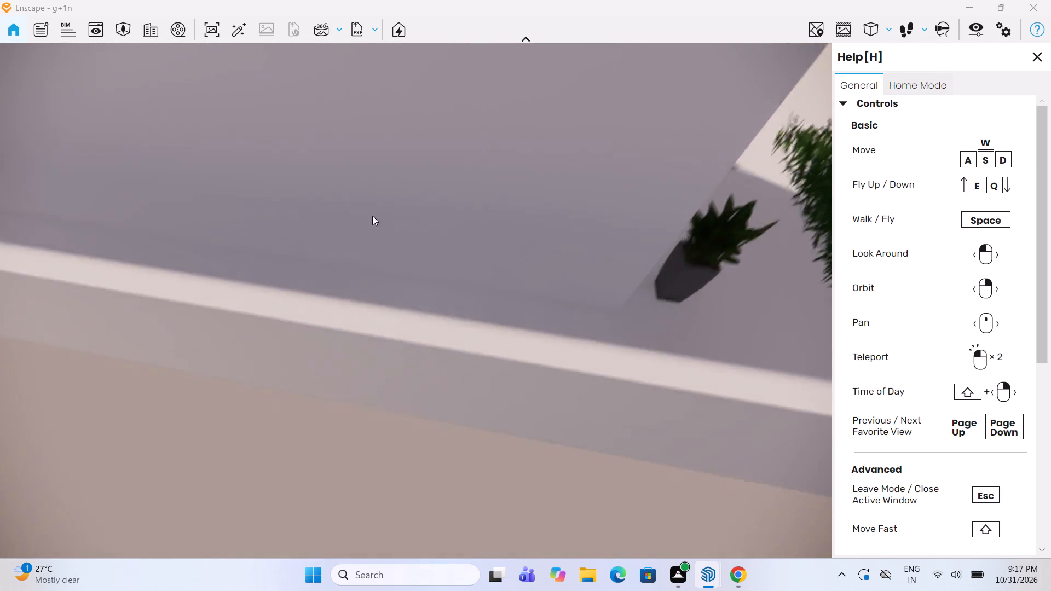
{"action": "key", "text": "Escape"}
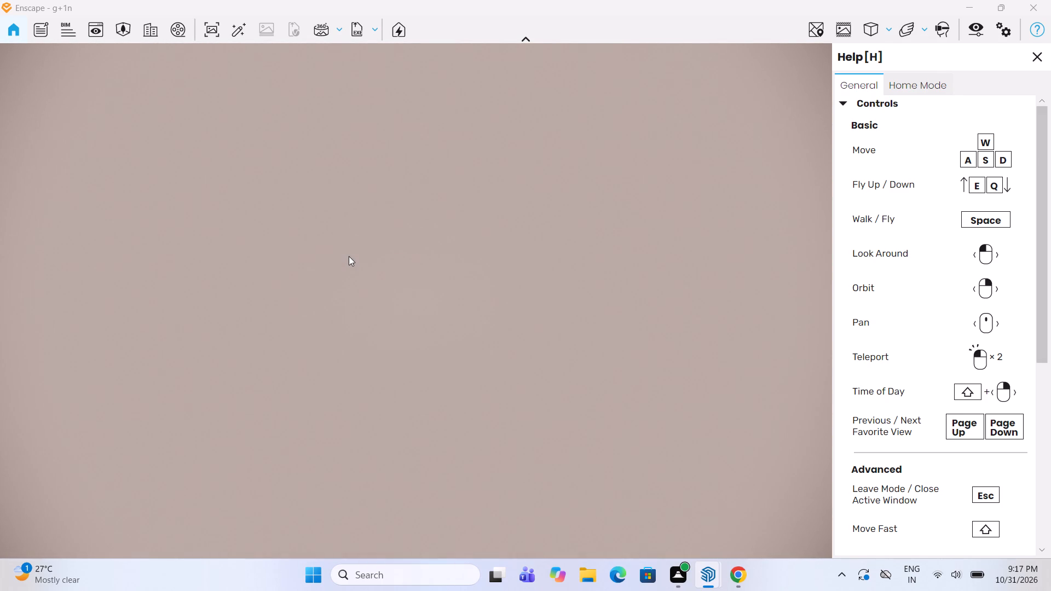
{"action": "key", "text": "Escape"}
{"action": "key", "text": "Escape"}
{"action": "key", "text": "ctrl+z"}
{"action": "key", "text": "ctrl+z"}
Close the Enscape render window and return to the SketchUp model.
{"action": "left_click", "coordinate": [1037, 1]}
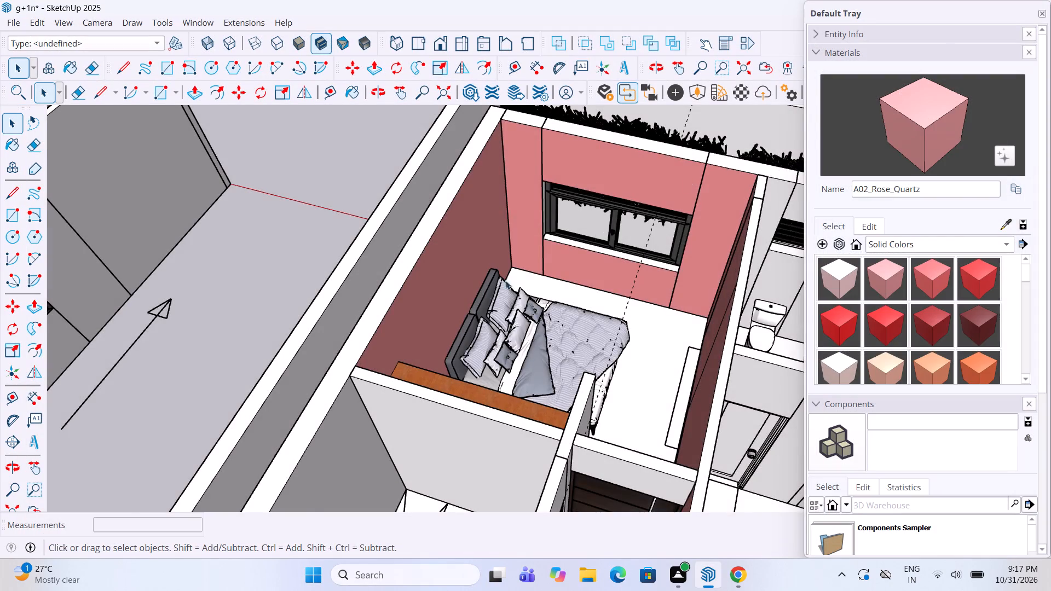
Paint the rear wall of the second ground-floor bedroom's wardrobe area, trying B02_Almond_Blush and then applying B01_Ivory_Dust.
{"action": "scroll", "coordinate": [378, 342], "scroll_direction": "down", "scroll_amount": 12}
{"action": "scroll", "coordinate": [440, 300], "scroll_direction": "down", "scroll_amount": 5}
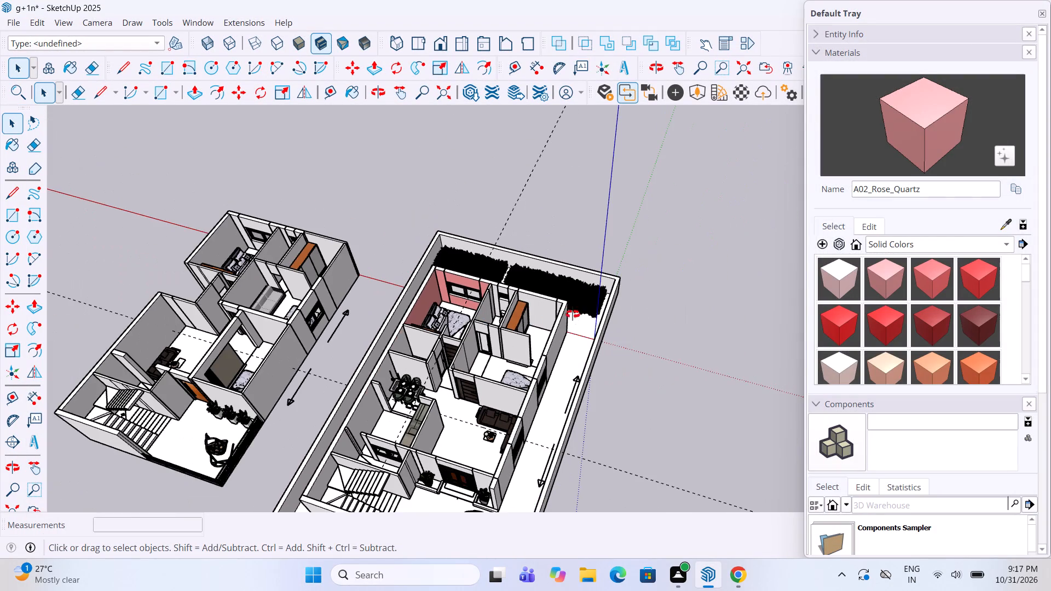
{"action": "middle_click", "coordinate": [573, 314]}
{"action": "scroll", "coordinate": [573, 314], "scroll_direction": "up", "scroll_amount": 9}
{"action": "double_click", "coordinate": [515, 297]}
{"action": "left_click", "coordinate": [523, 311]}
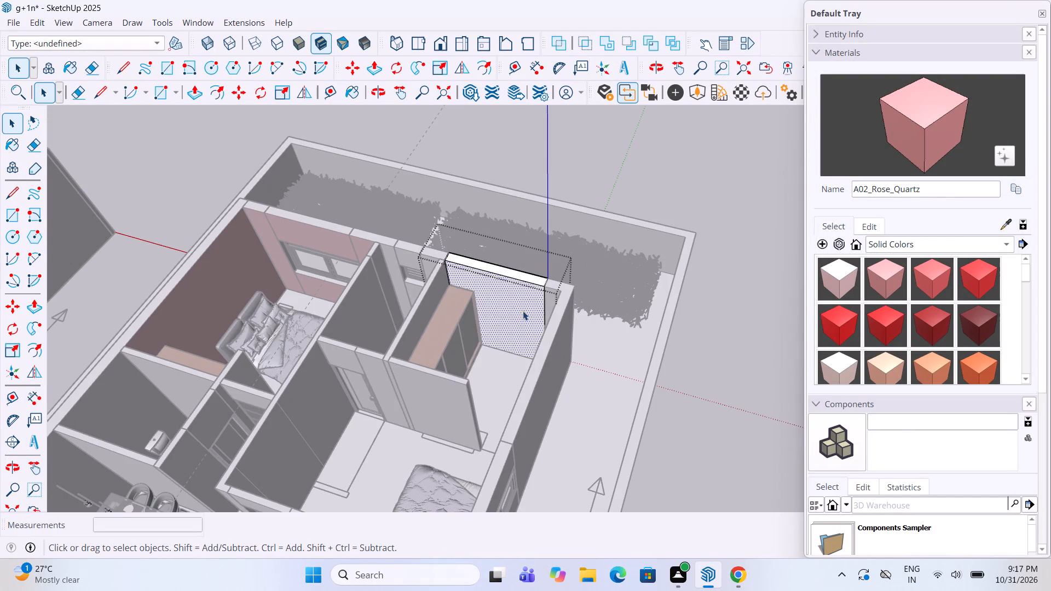
{"action": "scroll", "coordinate": [867, 341], "scroll_direction": "down", "scroll_amount": 2}
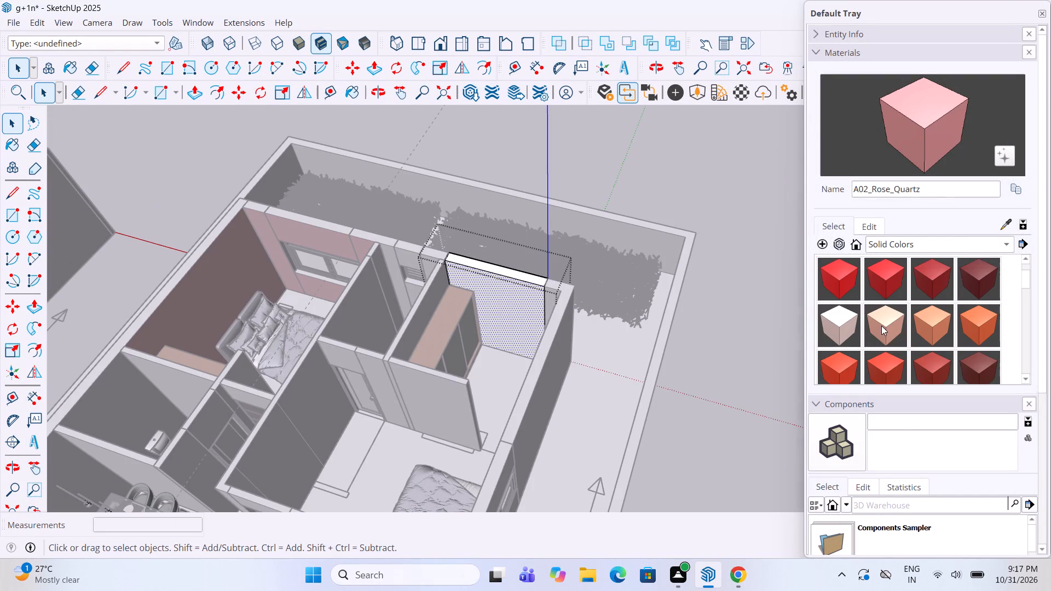
{"action": "left_click", "coordinate": [881, 326]}
{"action": "left_click", "coordinate": [493, 289]}
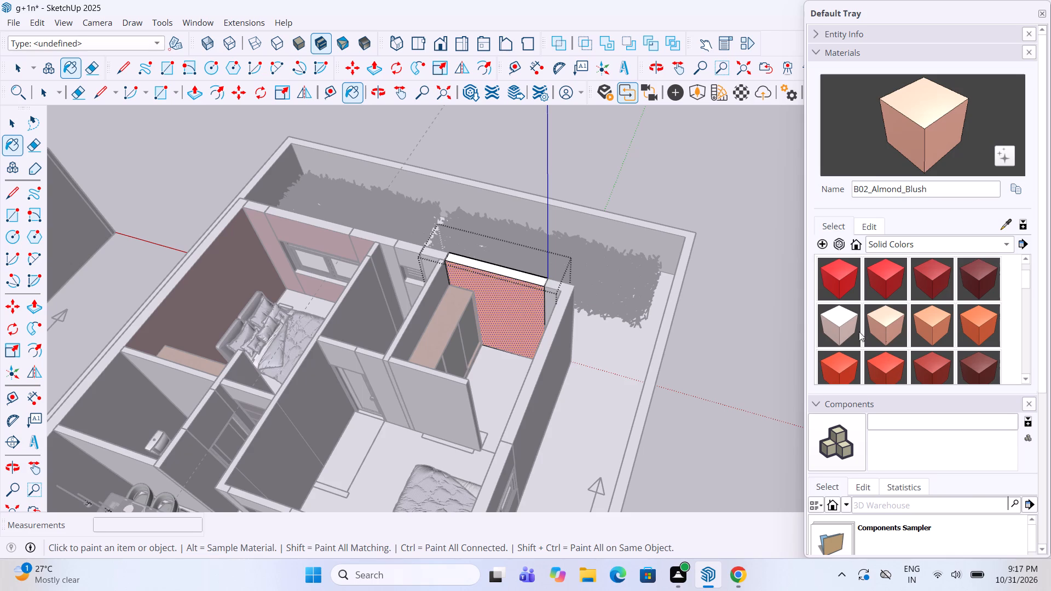
{"action": "left_click", "coordinate": [830, 320]}
{"action": "left_click", "coordinate": [515, 297]}
{"action": "key", "text": "space"}
{"action": "left_click", "coordinate": [577, 181]}
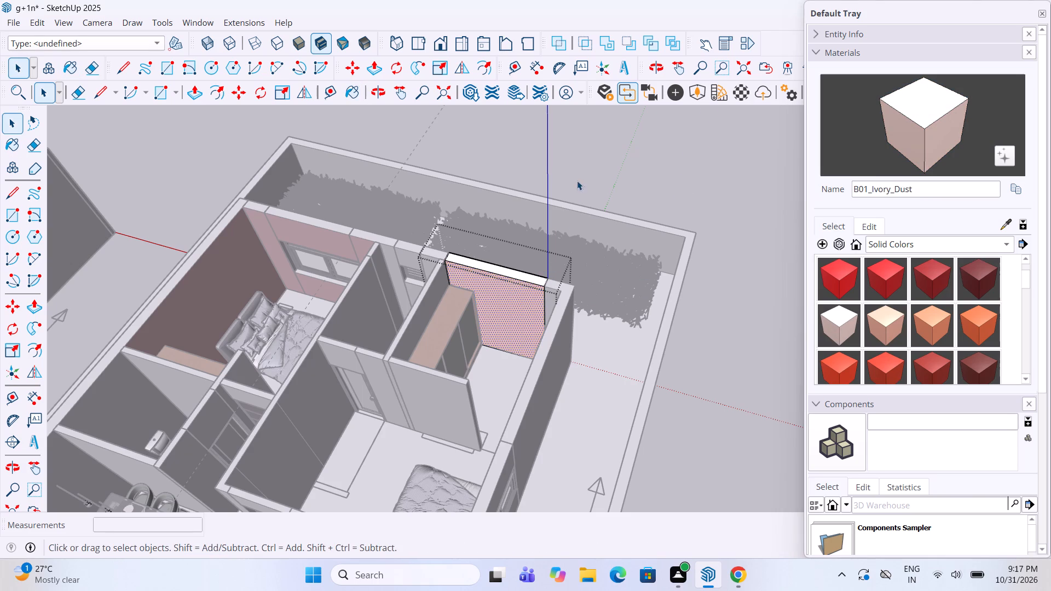
Paint the partition wall behind the second bedroom's wardrobe with B01_Ivory_Dust on its wardrobe side.
{"action": "middle_click_drag", "start_coordinate": [466, 334], "coordinate": [401, 340]}
{"action": "scroll", "coordinate": [401, 305], "scroll_direction": "up", "scroll_amount": 3}
{"action": "double_click", "coordinate": [406, 303]}
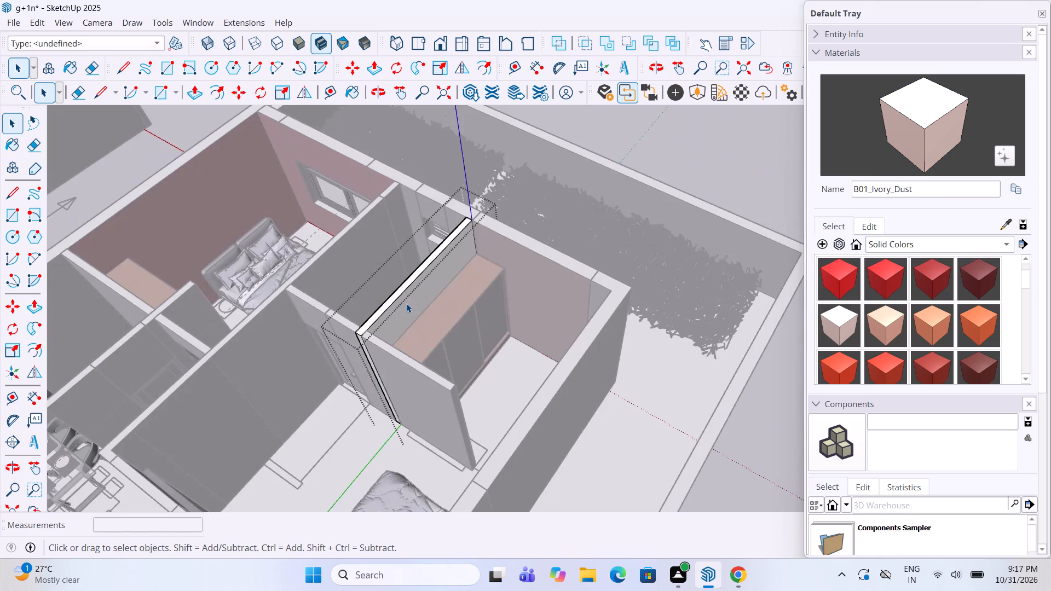
{"action": "left_click", "coordinate": [830, 326]}
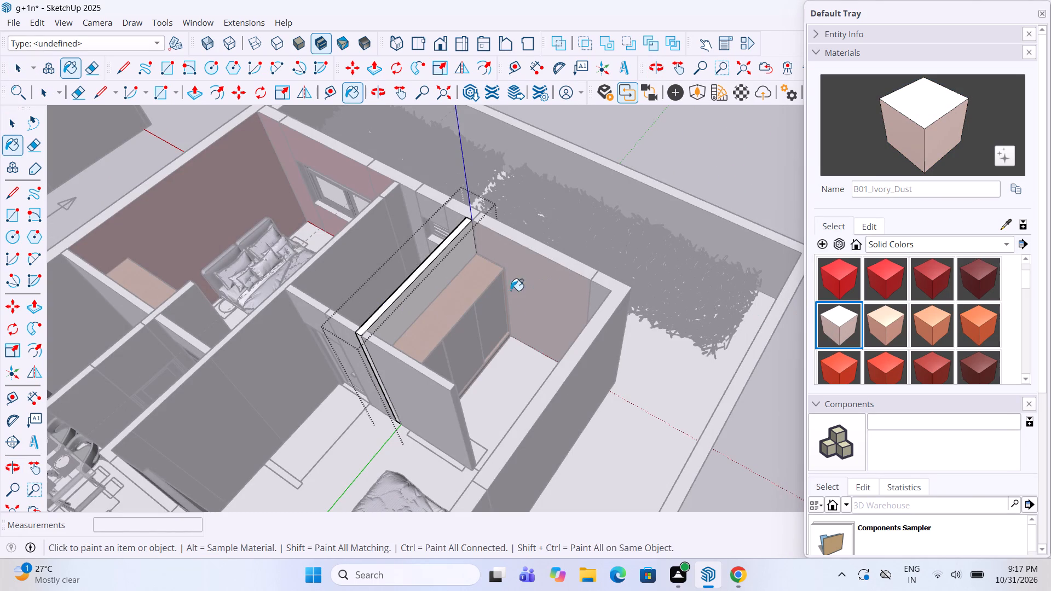
{"action": "left_click", "coordinate": [436, 283]}
{"action": "key", "text": "space"}
{"action": "left_click", "coordinate": [734, 135]}
{"action": "scroll", "coordinate": [545, 326], "scroll_direction": "down", "scroll_amount": 3}
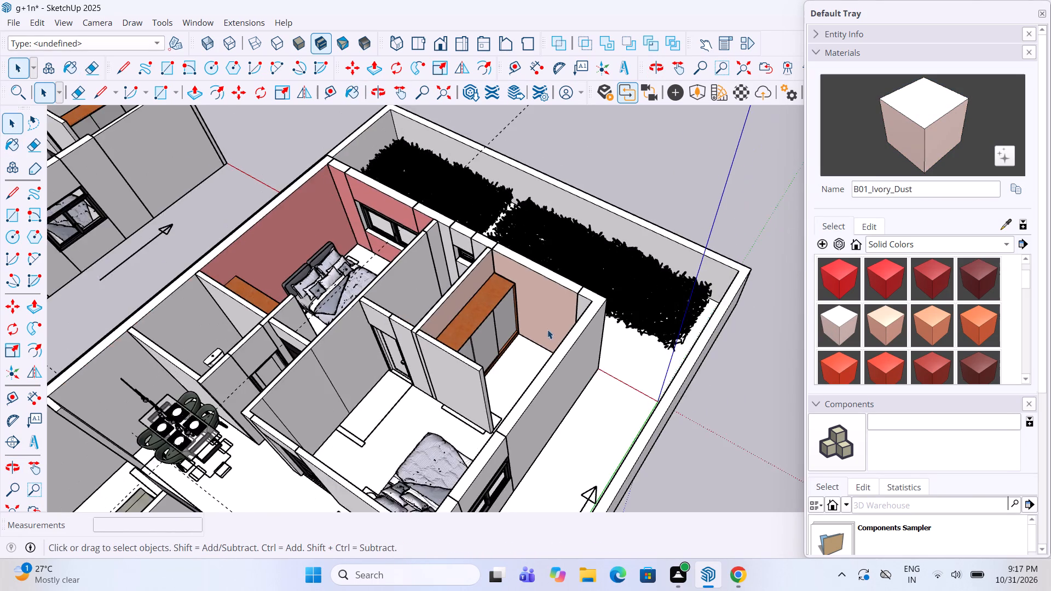
Paint the inner face and adjoining edge of the exterior side wall along the wardrobe area with B01_Ivory_Dust.
{"action": "middle_click_drag", "start_coordinate": [548, 330], "coordinate": [900, 257]}
{"action": "scroll", "coordinate": [750, 255], "scroll_direction": "up", "scroll_amount": 2}
{"action": "double_click", "coordinate": [662, 324]}
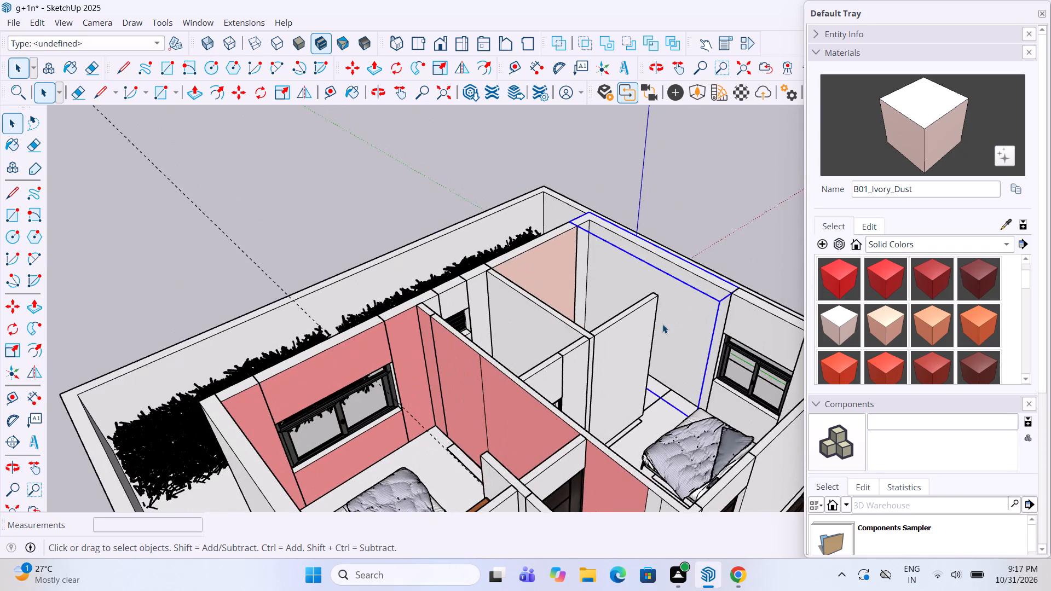
{"action": "left_click", "coordinate": [850, 325]}
{"action": "left_click", "coordinate": [644, 318]}
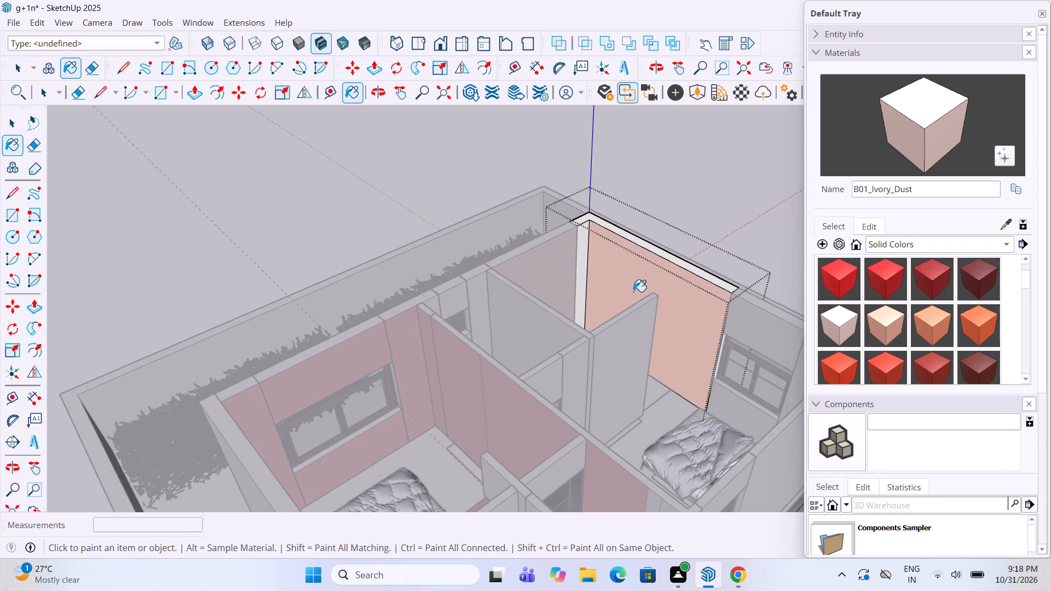
{"action": "left_click", "coordinate": [579, 267]}
{"action": "key", "text": "space"}
{"action": "left_click", "coordinate": [702, 191]}
{"action": "scroll", "coordinate": [536, 345], "scroll_direction": "down", "scroll_amount": 3}
Paint the wardrobe-side face of the short partition between the bed and the wardrobe area with B01_Ivory_Dust.
{"action": "middle_click_drag", "start_coordinate": [535, 346], "coordinate": [510, 356]}
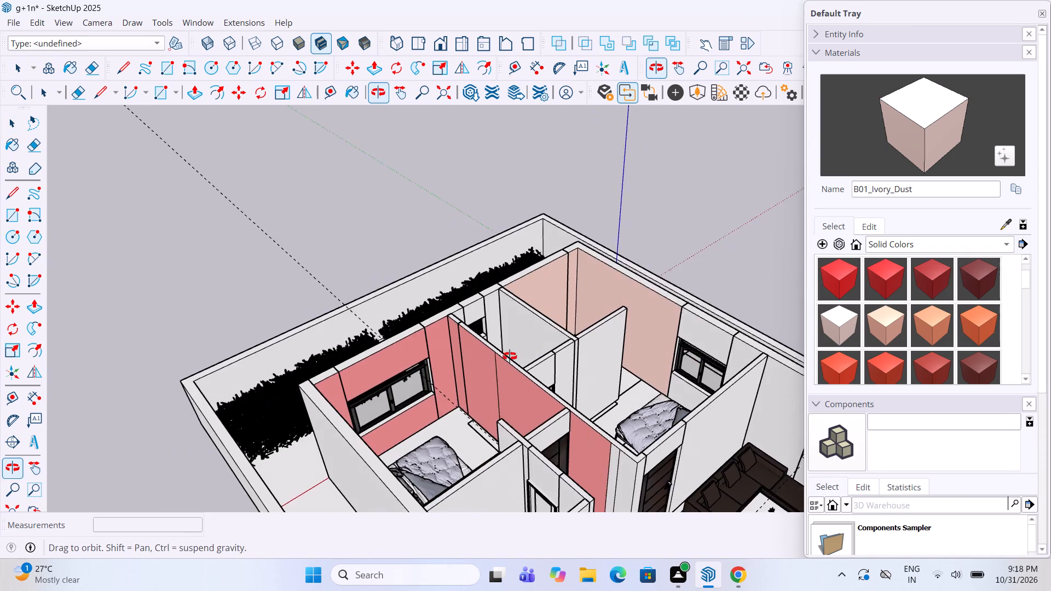
{"action": "middle_click_drag", "start_coordinate": [510, 356], "coordinate": [130, 416]}
{"action": "middle_click_drag", "start_coordinate": [522, 333], "coordinate": [205, 361]}
{"action": "scroll", "coordinate": [460, 277], "scroll_direction": "up", "scroll_amount": 3}
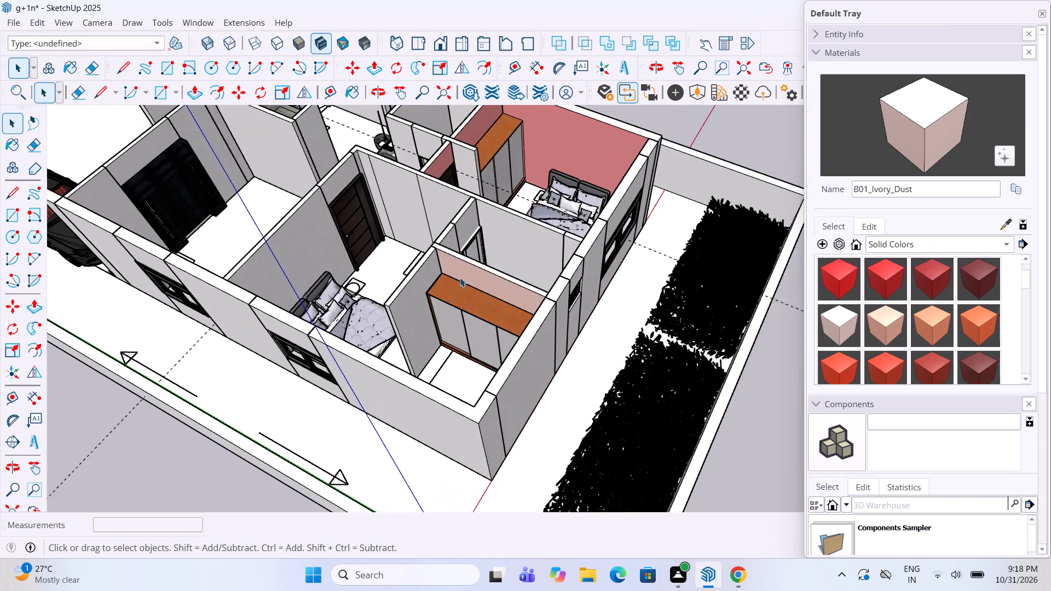
{"action": "double_click", "coordinate": [396, 321]}
{"action": "left_click", "coordinate": [829, 323]}
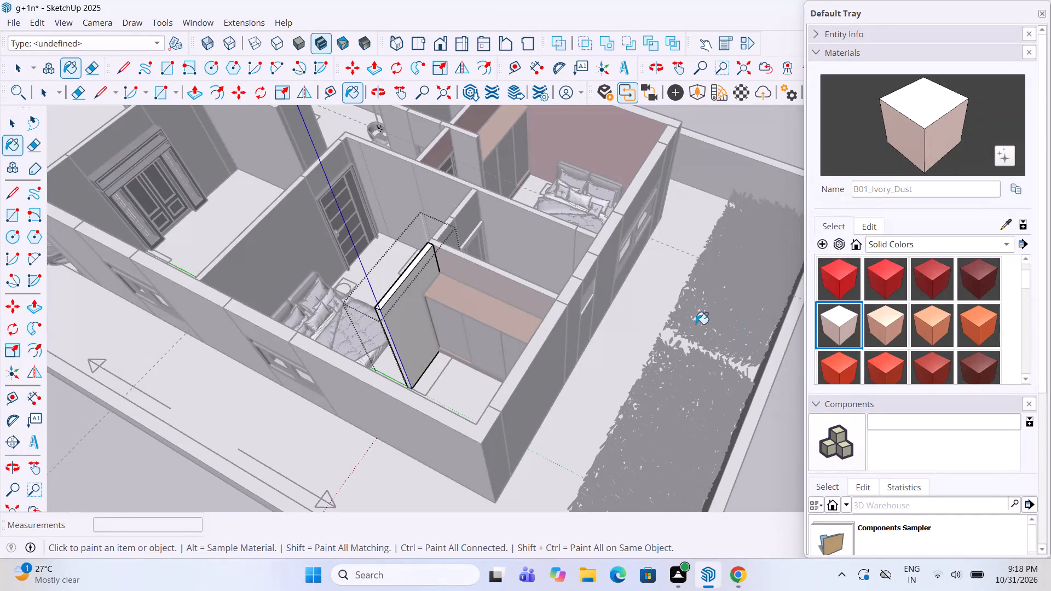
{"action": "left_click", "coordinate": [408, 326]}
{"action": "key", "text": "space"}
{"action": "left_click", "coordinate": [648, 369]}
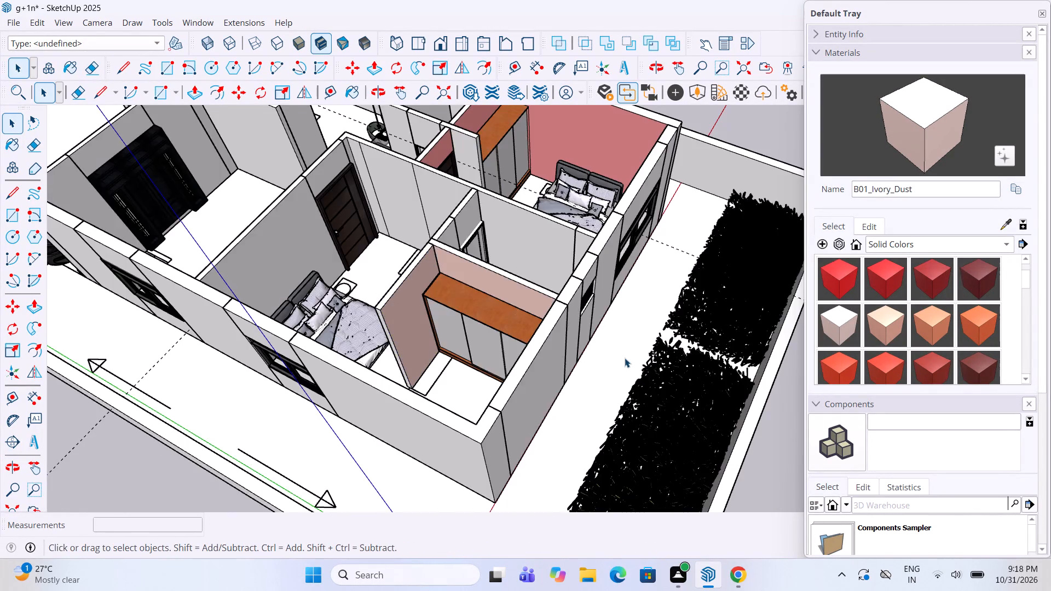
Paint all panels of the second bedroom's long wall opposite the bed, extending into the bathroom, with B01_Ivory_Dust.
{"action": "scroll", "coordinate": [625, 358], "scroll_direction": "down", "scroll_amount": 5}
{"action": "middle_click_drag", "start_coordinate": [407, 351], "coordinate": [604, 347]}
{"action": "scroll", "coordinate": [556, 315], "scroll_direction": "up", "scroll_amount": 4}
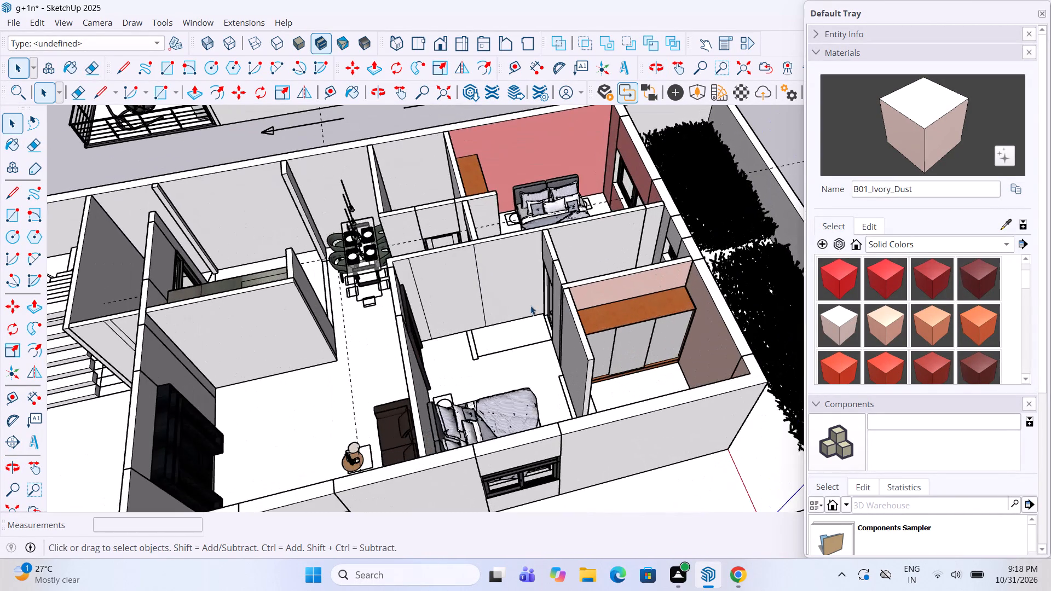
{"action": "double_click", "coordinate": [498, 300]}
{"action": "left_click", "coordinate": [841, 319]}
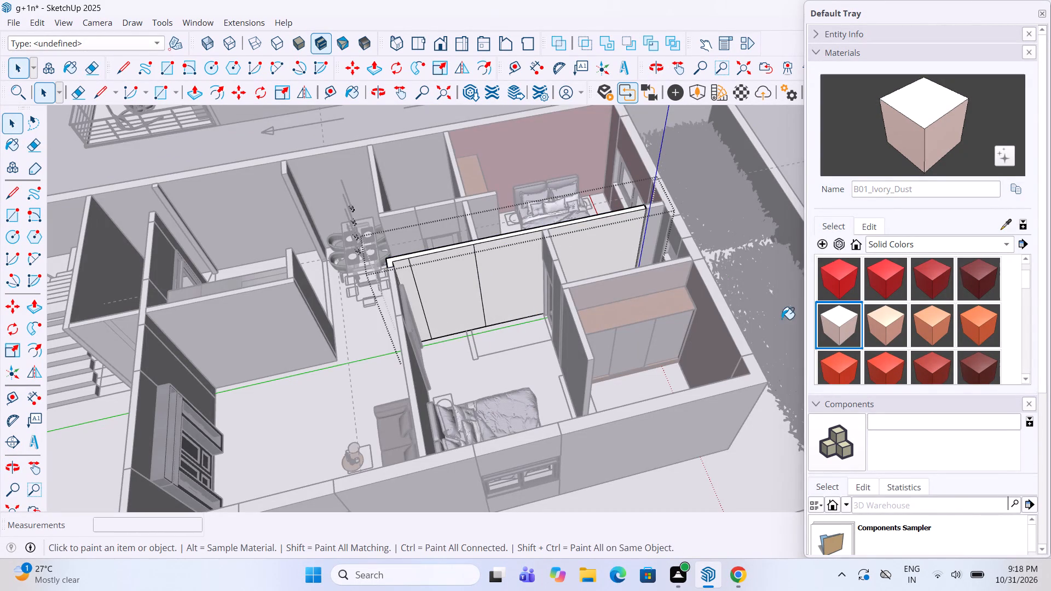
{"action": "left_click", "coordinate": [525, 293]}
{"action": "left_click", "coordinate": [471, 303]}
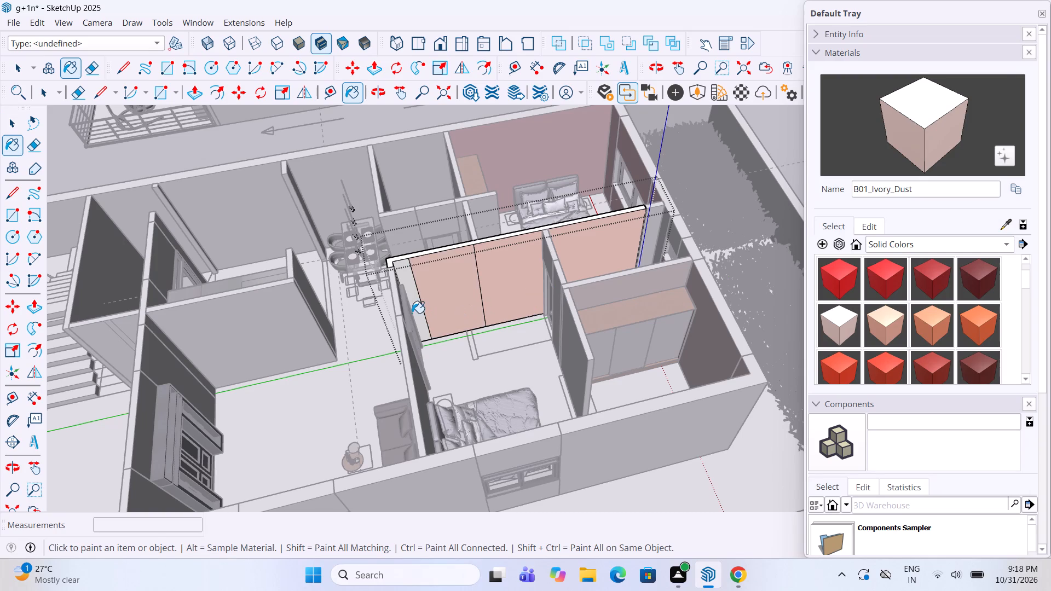
{"action": "left_click", "coordinate": [412, 313]}
{"action": "key", "text": "space"}
{"action": "left_click", "coordinate": [480, 393]}
Paint the inner face of the narrow exterior wall panel at the far end of the bathroom with B01_Ivory_Dust.
{"action": "middle_click_drag", "start_coordinate": [590, 313], "coordinate": [426, 286]}
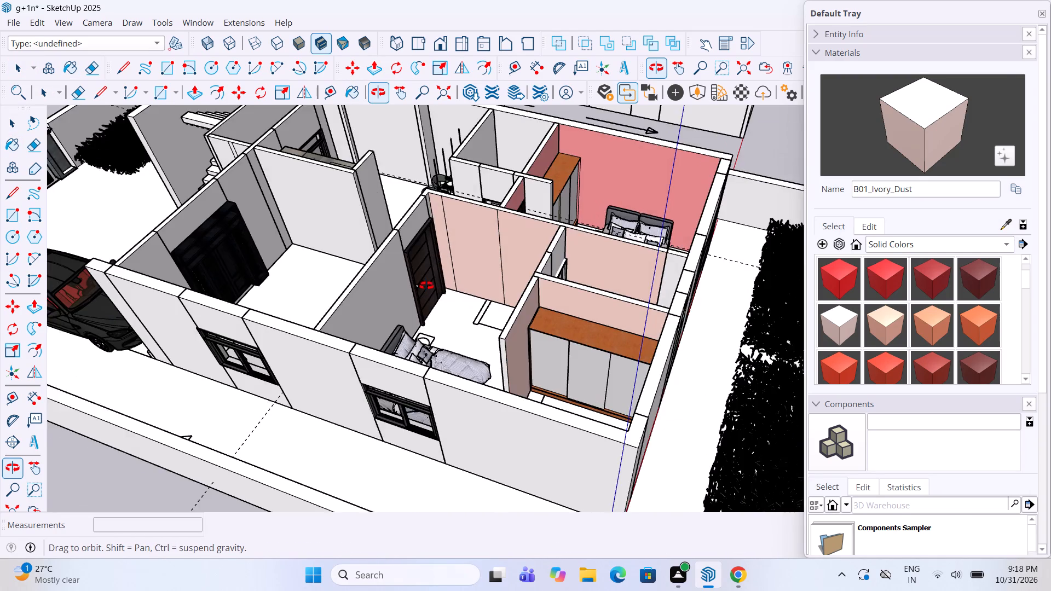
{"action": "middle_click_drag", "start_coordinate": [426, 286], "coordinate": [465, 309]}
{"action": "scroll", "coordinate": [686, 265], "scroll_direction": "up", "scroll_amount": 2}
{"action": "left_click", "coordinate": [655, 267]}
{"action": "double_click", "coordinate": [671, 279]}
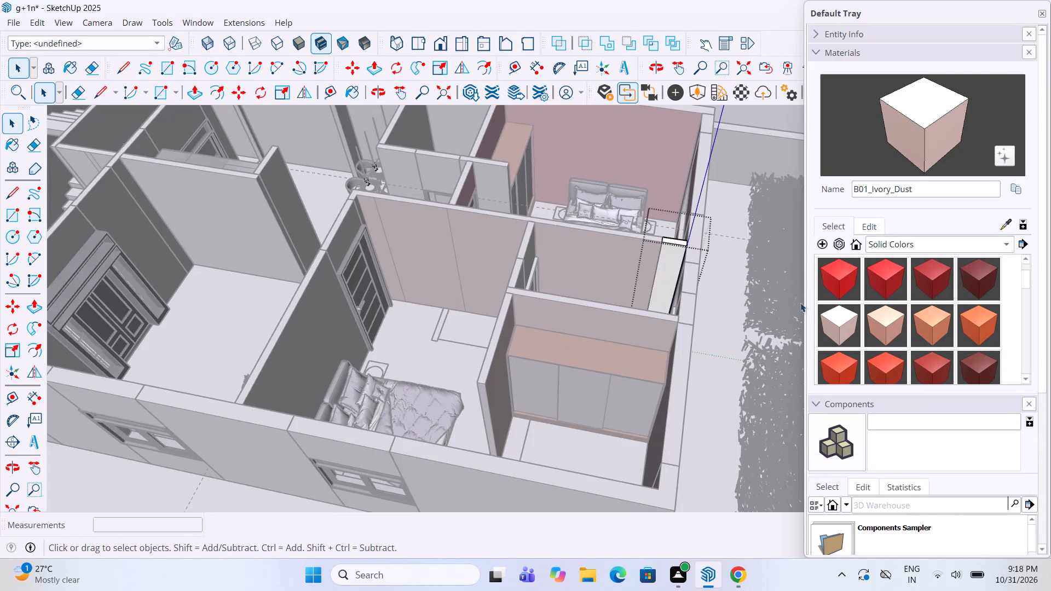
{"action": "left_click", "coordinate": [834, 327]}
{"action": "left_click", "coordinate": [672, 265]}
{"action": "key", "text": "space"}
{"action": "left_click", "coordinate": [726, 325]}
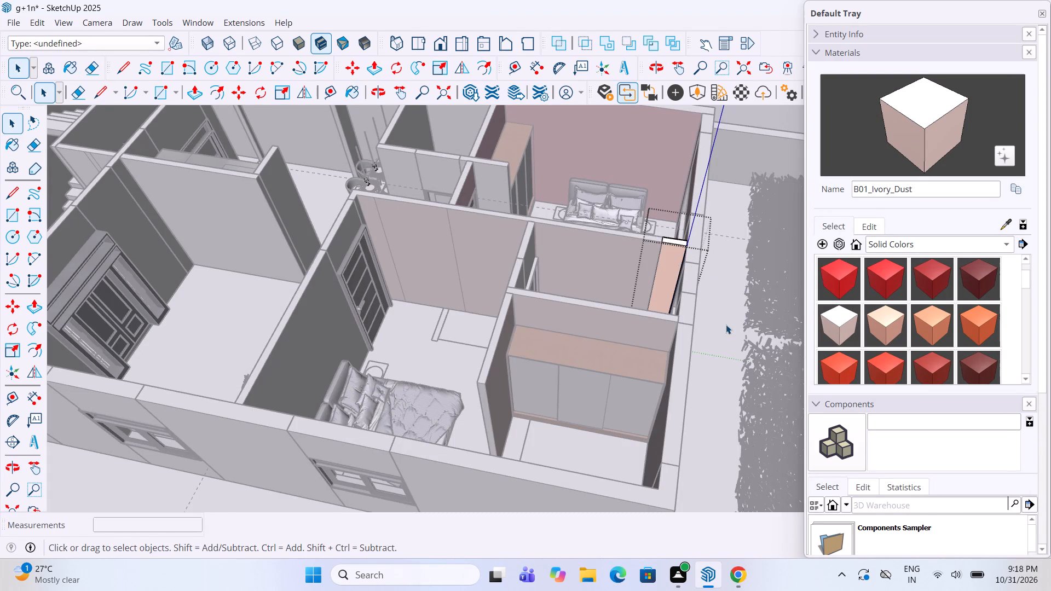
Paint the second bedroom's headboard wall, shared with the living room, with B01_Ivory_Dust on the bed side.
{"action": "scroll", "coordinate": [726, 327], "scroll_direction": "down", "scroll_amount": 3}
{"action": "middle_click_drag", "start_coordinate": [724, 328], "coordinate": [547, 300]}
{"action": "scroll", "coordinate": [399, 269], "scroll_direction": "up", "scroll_amount": 3}
{"action": "double_click", "coordinate": [399, 269]}
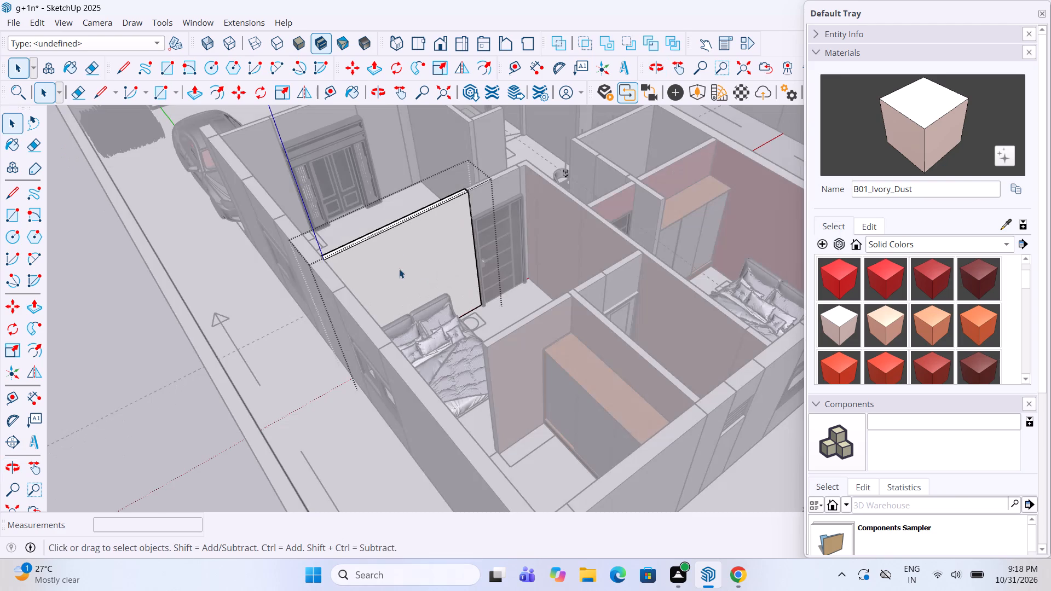
{"action": "left_click", "coordinate": [842, 324]}
{"action": "left_click", "coordinate": [464, 268]}
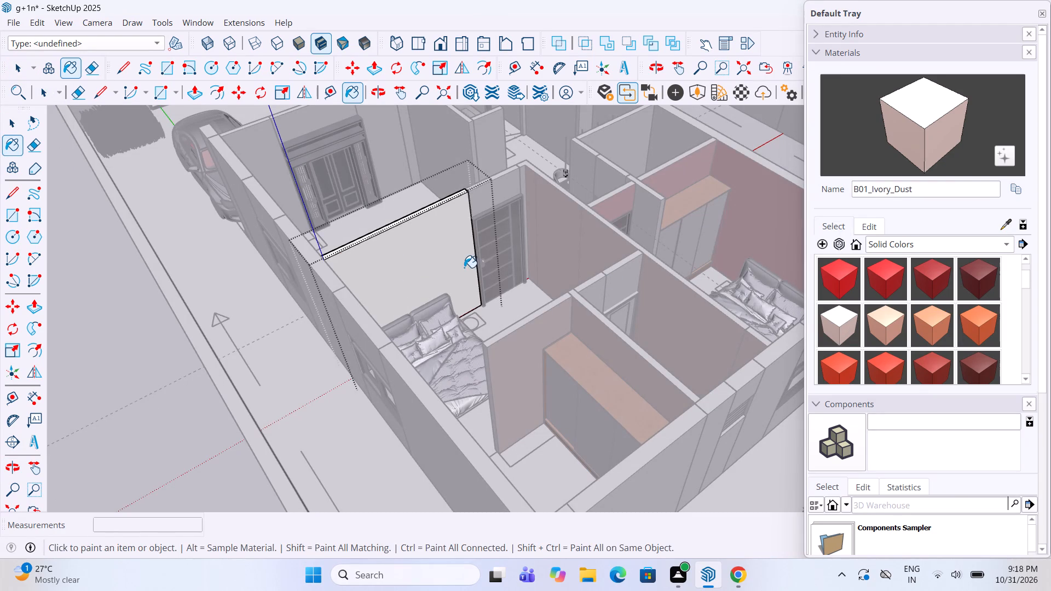
{"action": "key", "text": "space"}
{"action": "left_click", "coordinate": [292, 390]}
Paint the wall panel above the second bedroom's entrance door with B01_Ivory_Dust on the bedroom side.
{"action": "scroll", "coordinate": [654, 294], "scroll_direction": "down", "scroll_amount": 1}
{"action": "middle_click_drag", "start_coordinate": [654, 294], "coordinate": [641, 293]}
{"action": "scroll", "coordinate": [517, 221], "scroll_direction": "up", "scroll_amount": 1}
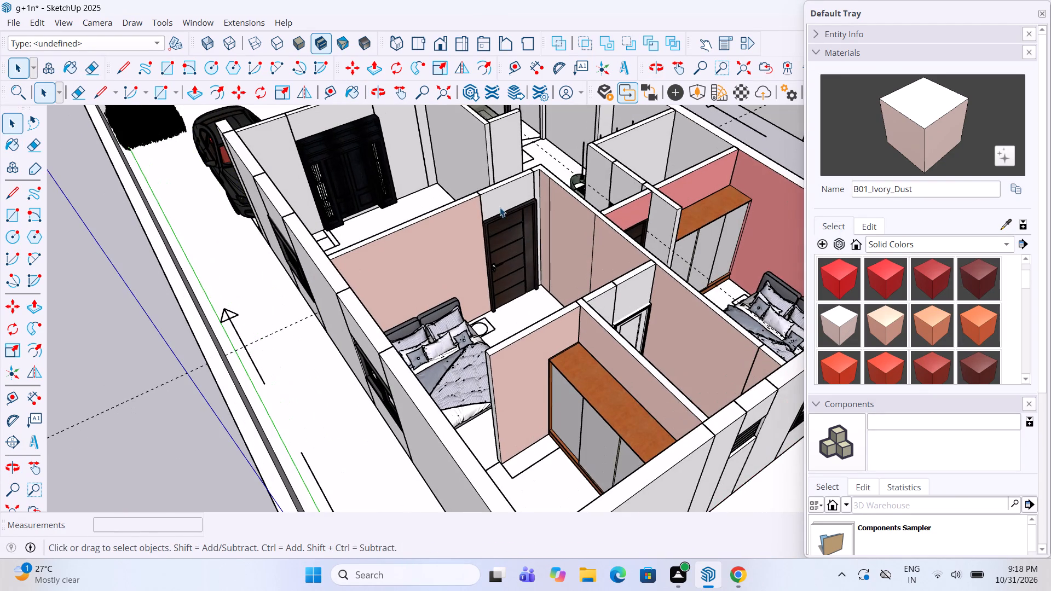
{"action": "scroll", "coordinate": [511, 186], "scroll_direction": "up", "scroll_amount": 2}
{"action": "double_click", "coordinate": [516, 200]}
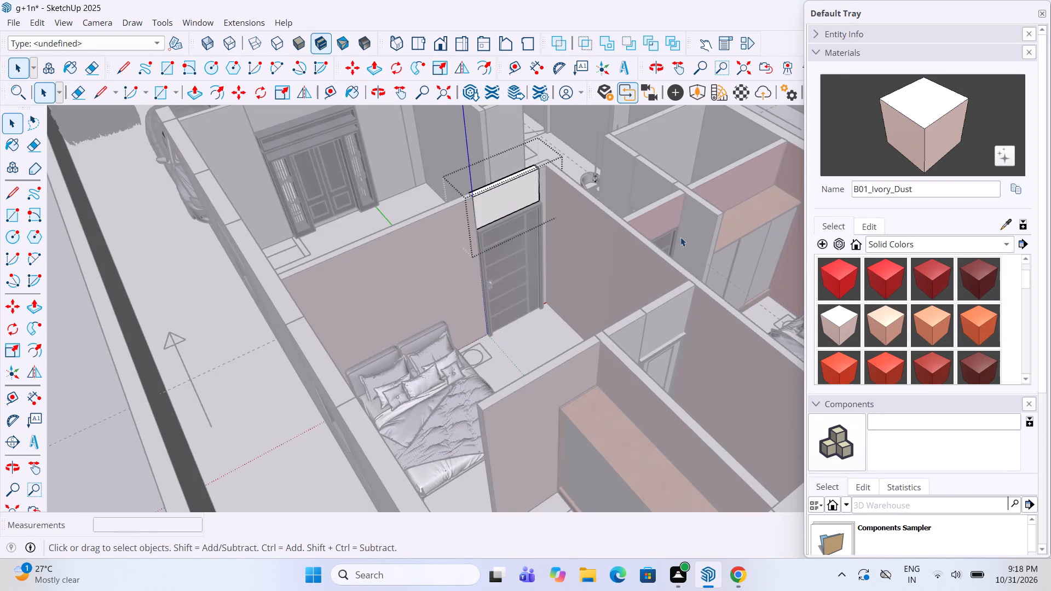
{"action": "left_click", "coordinate": [839, 315]}
{"action": "left_click", "coordinate": [502, 204]}
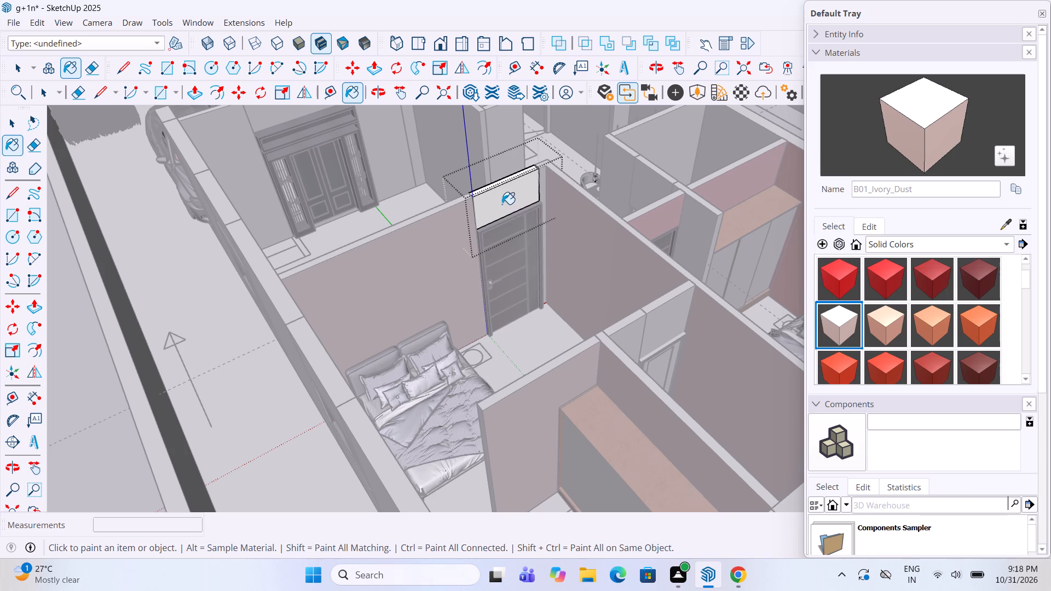
{"action": "key", "text": "space"}
{"action": "left_click", "coordinate": [229, 389]}
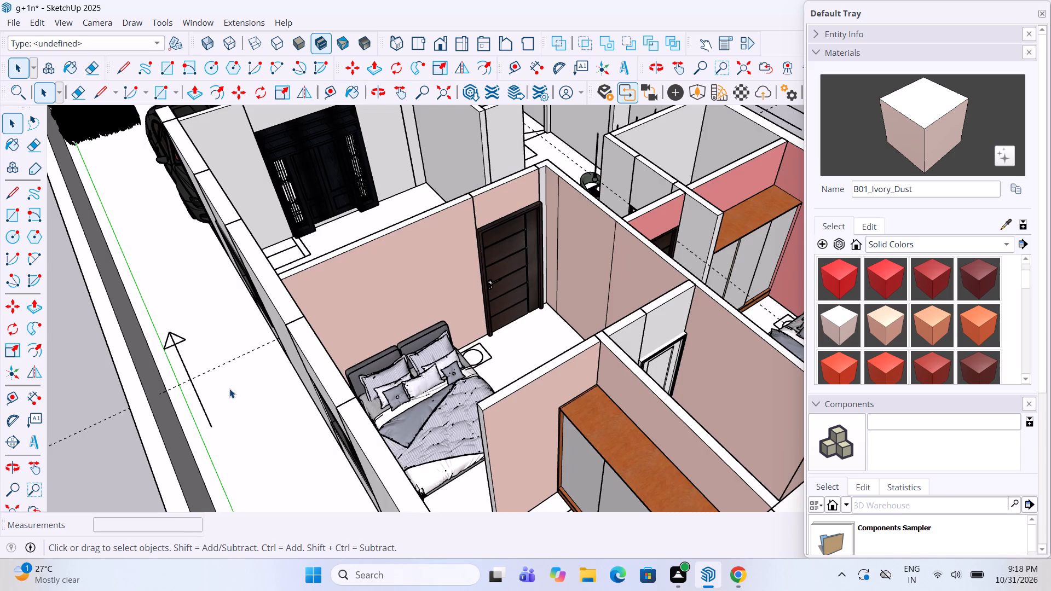
Paint the inner faces above and below the second bedroom's window with B01_Ivory_Dust.
{"action": "middle_click_drag", "start_coordinate": [535, 313], "coordinate": [327, 327]}
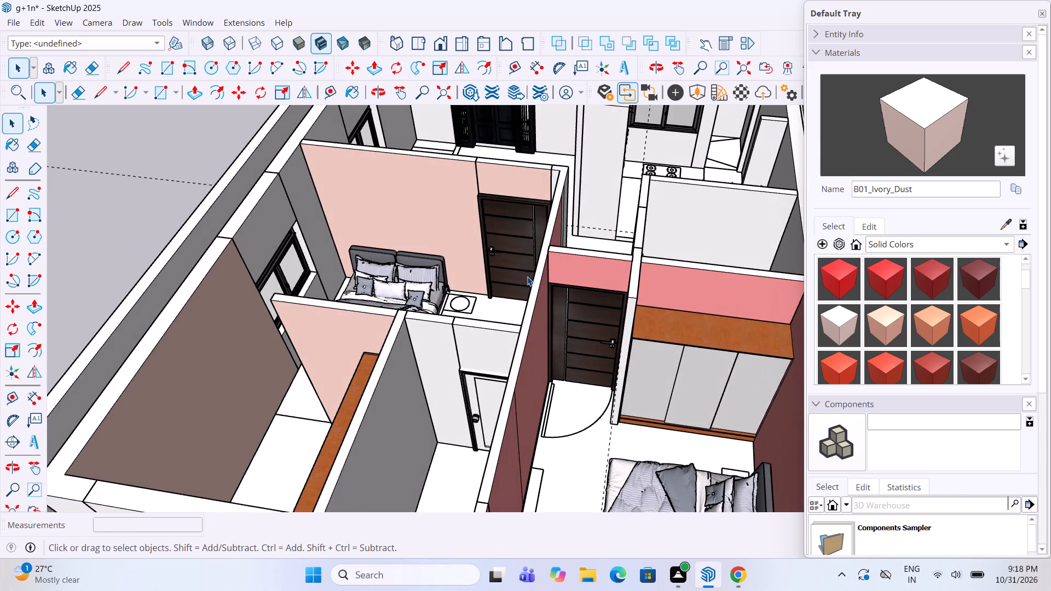
{"action": "scroll", "coordinate": [527, 276], "scroll_direction": "down", "scroll_amount": 3}
{"action": "scroll", "coordinate": [354, 237], "scroll_direction": "up", "scroll_amount": 4}
{"action": "double_click", "coordinate": [350, 239]}
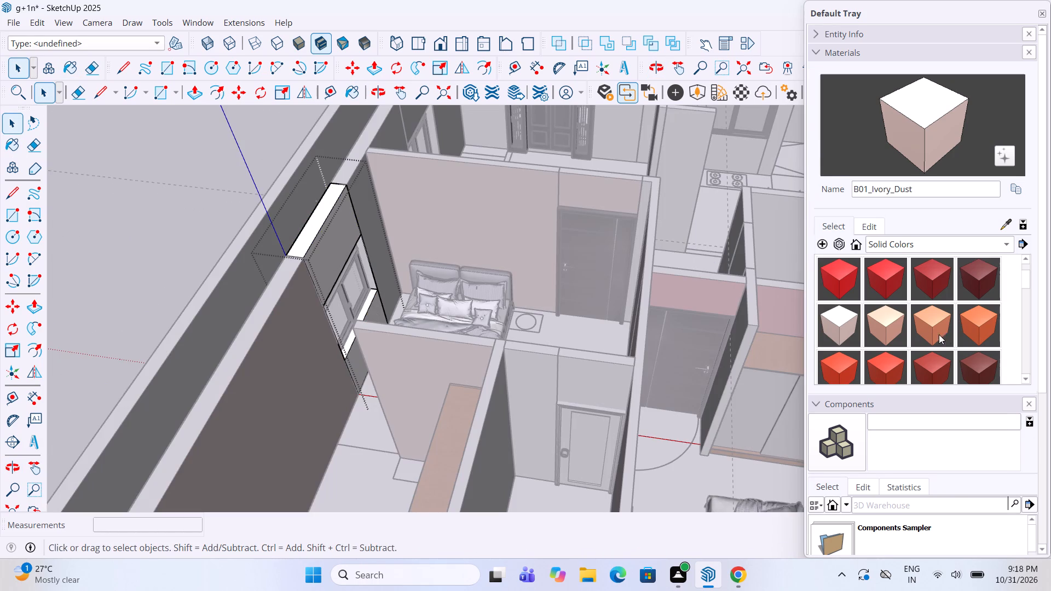
{"action": "left_click", "coordinate": [842, 322]}
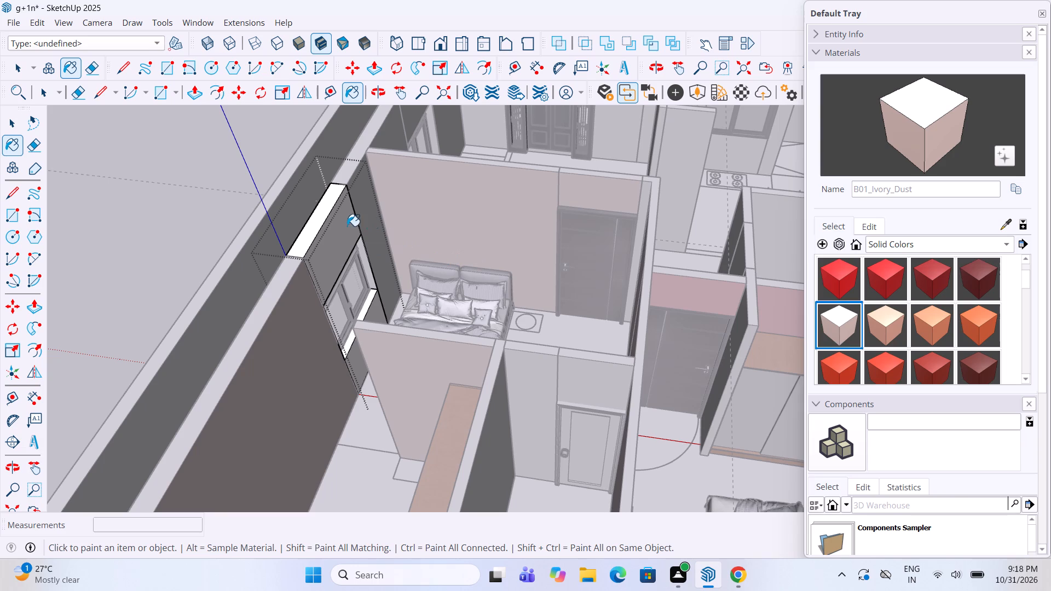
{"action": "left_click", "coordinate": [341, 226]}
{"action": "left_click", "coordinate": [351, 363]}
{"action": "key", "text": "space"}
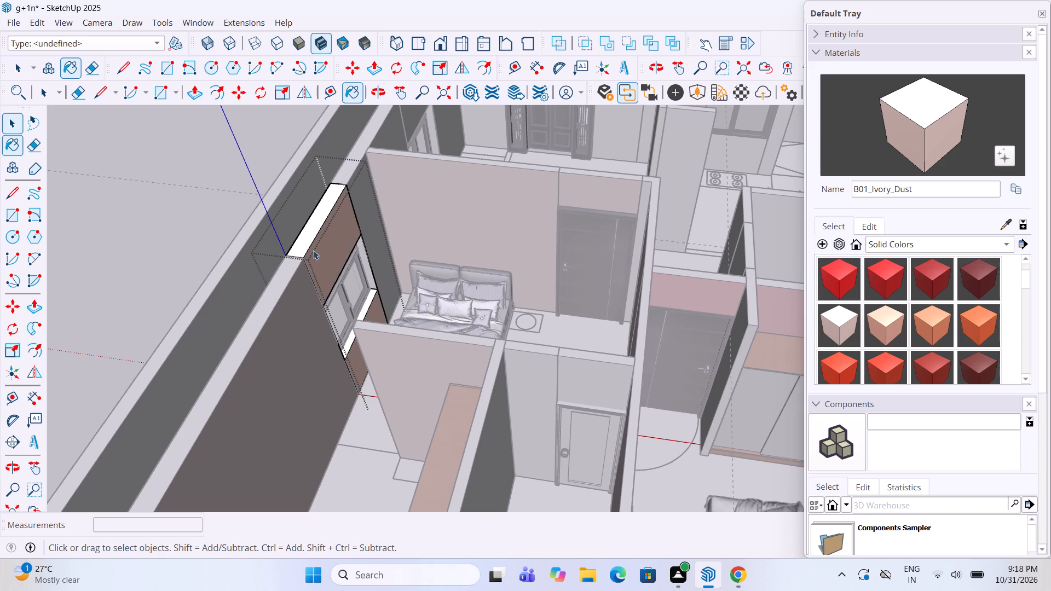
{"action": "left_click", "coordinate": [203, 190]}
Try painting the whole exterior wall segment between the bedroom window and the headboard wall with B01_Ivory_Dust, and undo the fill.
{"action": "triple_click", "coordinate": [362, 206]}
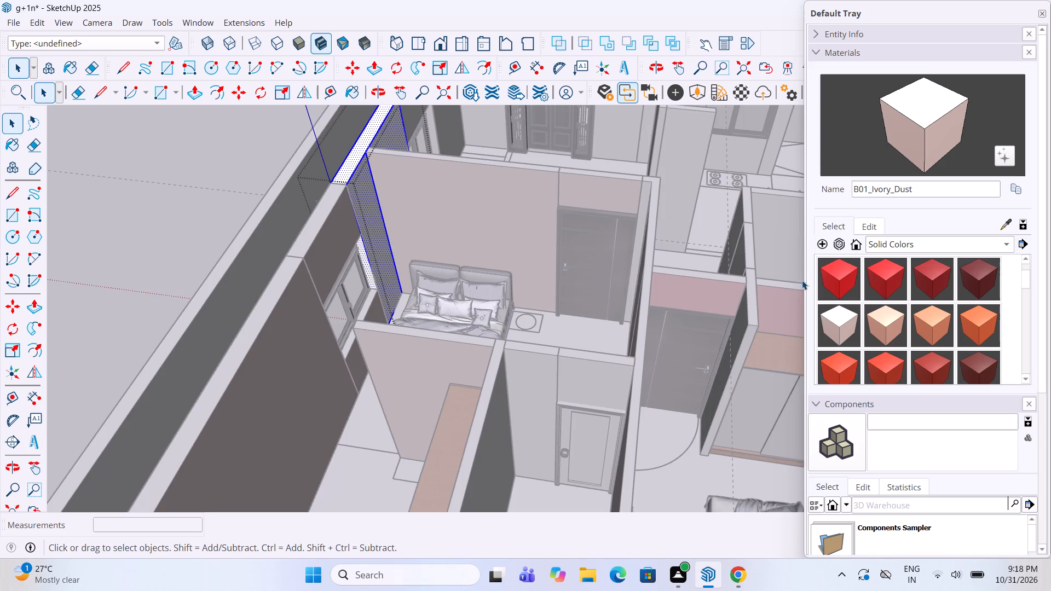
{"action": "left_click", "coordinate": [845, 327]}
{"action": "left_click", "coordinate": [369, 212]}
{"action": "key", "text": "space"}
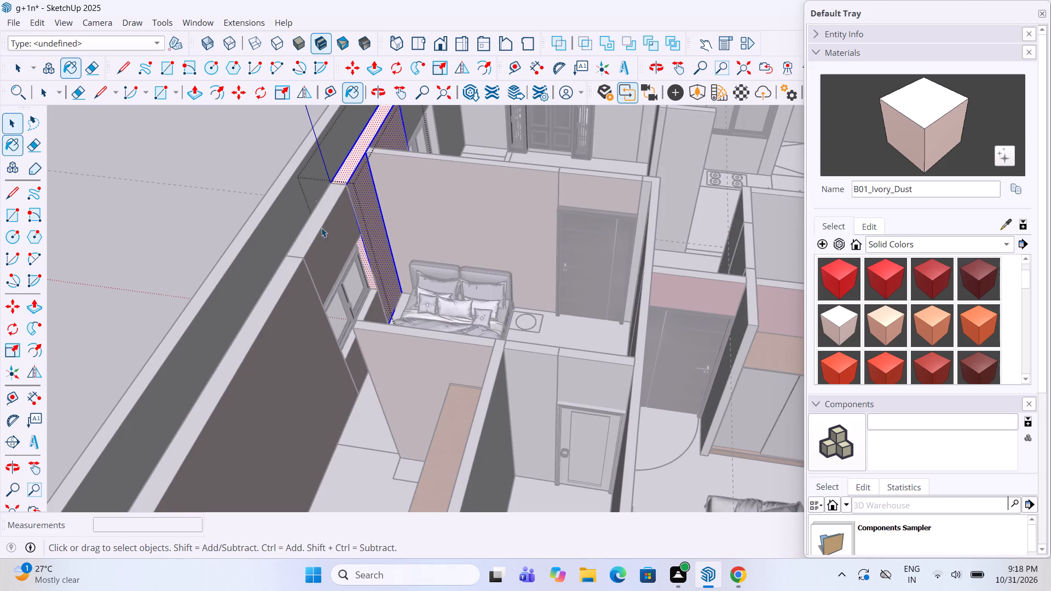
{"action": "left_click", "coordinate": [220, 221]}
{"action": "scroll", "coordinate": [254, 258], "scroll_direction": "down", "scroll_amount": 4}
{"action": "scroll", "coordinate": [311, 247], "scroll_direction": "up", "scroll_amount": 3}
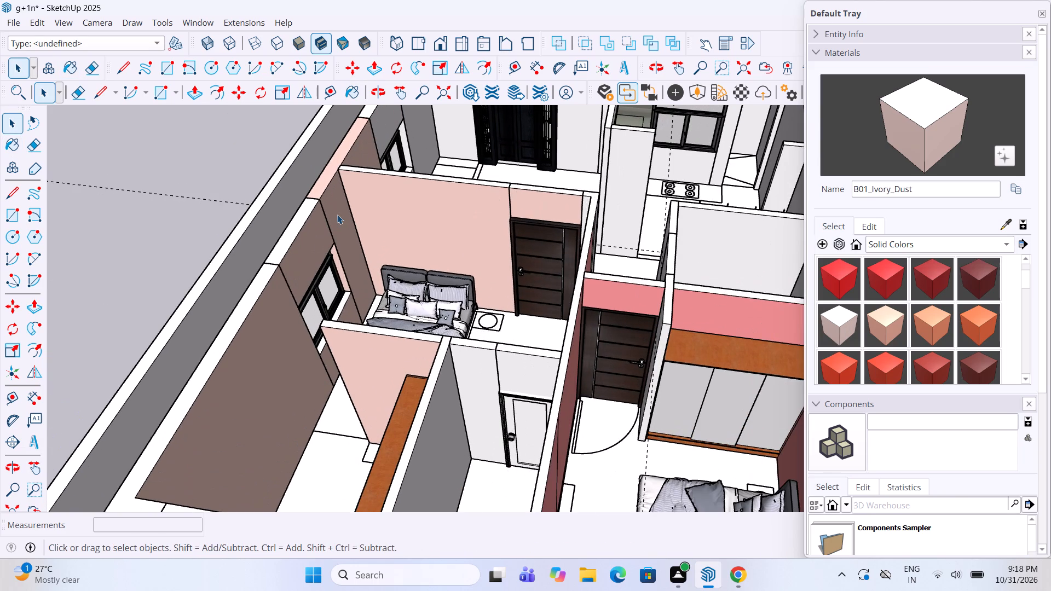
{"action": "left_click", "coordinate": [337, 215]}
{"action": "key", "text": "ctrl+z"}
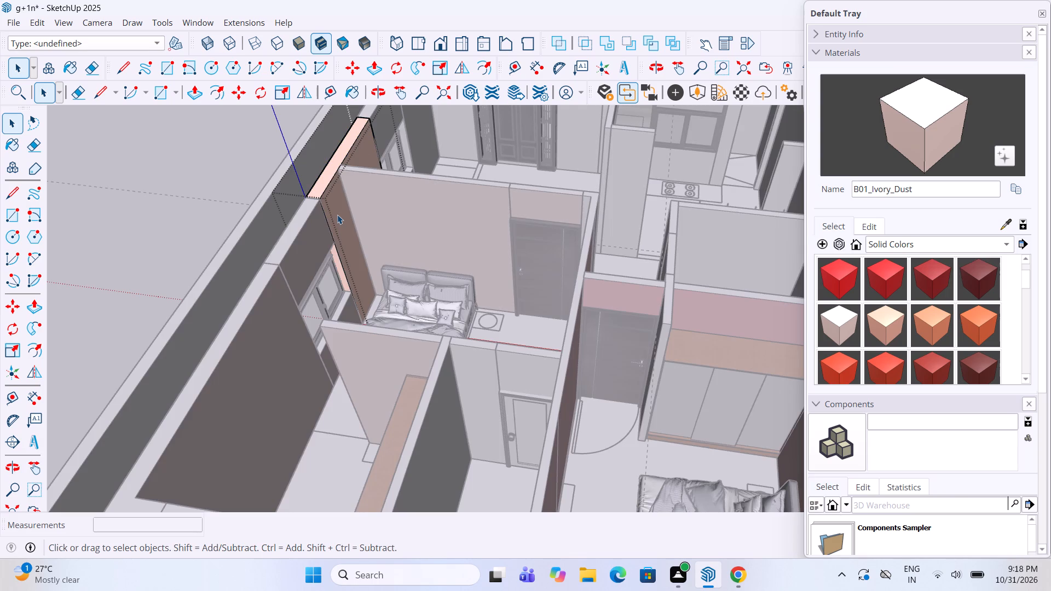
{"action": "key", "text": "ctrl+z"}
Paint only the inner faces of that exterior wall segment, on both sides of the headboard wall, with B01_Ivory_Dust.
{"action": "double_click", "coordinate": [344, 228]}
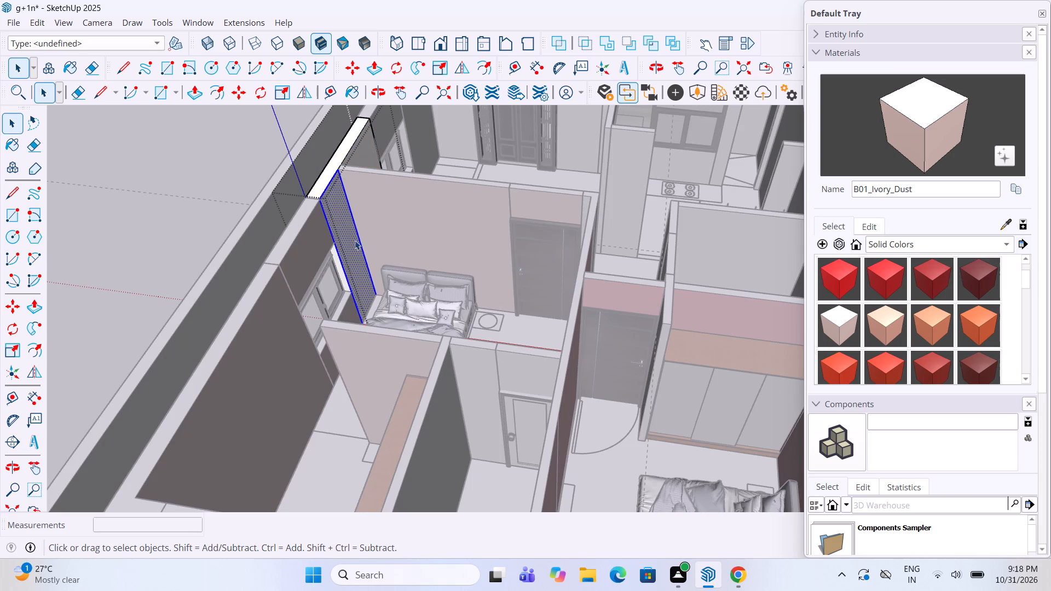
{"action": "left_click", "coordinate": [351, 238]}
{"action": "left_click", "coordinate": [842, 320]}
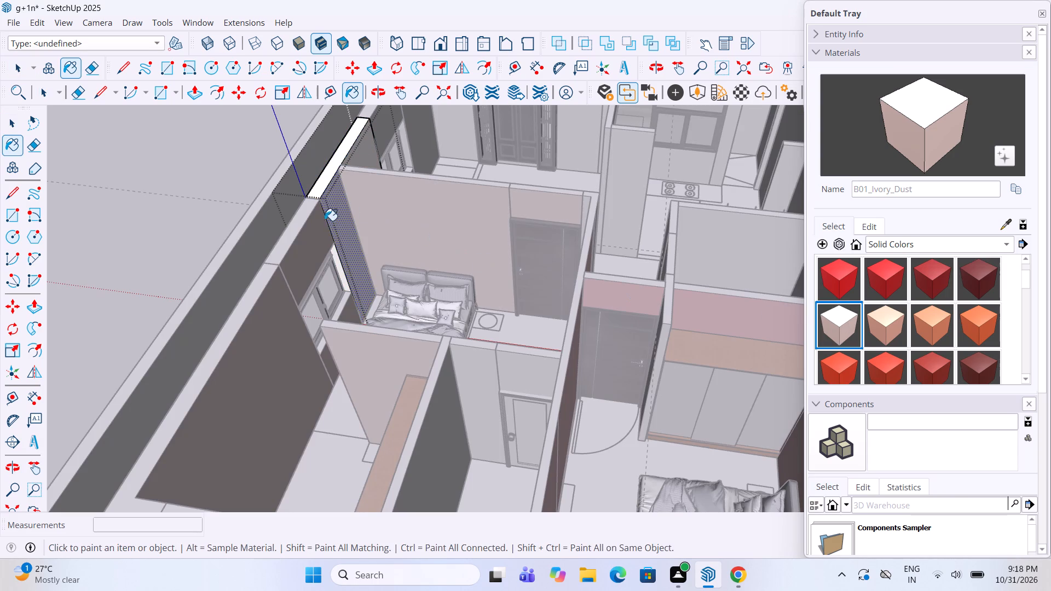
{"action": "left_click", "coordinate": [342, 227]}
{"action": "left_click", "coordinate": [355, 161]}
{"action": "key", "text": "space"}
{"action": "left_click", "coordinate": [213, 205]}
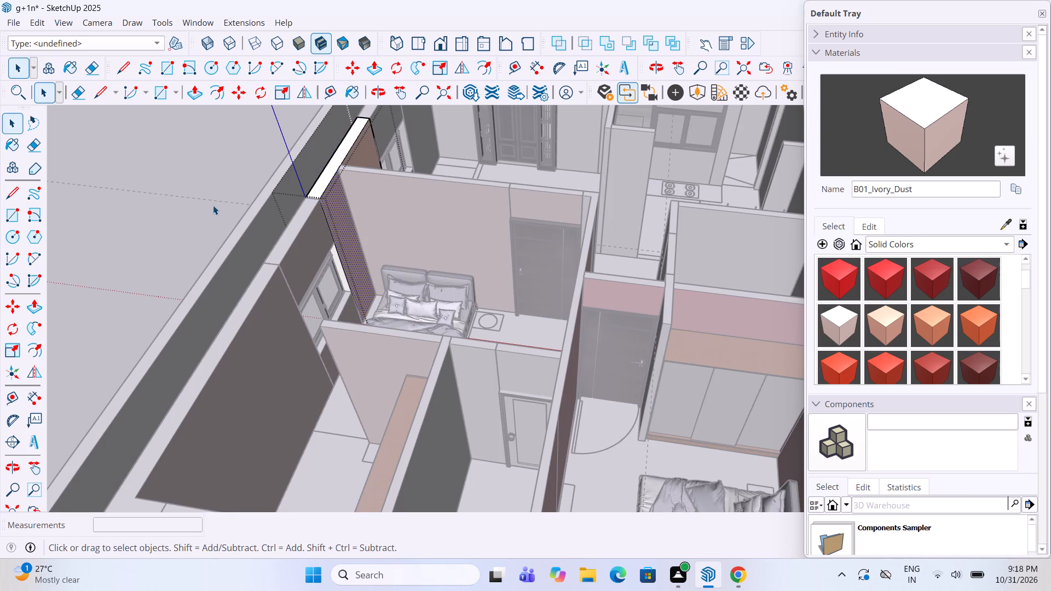
Paint the bathroom-side face of the partition between the wardrobe area and the bathroom with B01_Ivory_Dust.
{"action": "scroll", "coordinate": [451, 294], "scroll_direction": "down", "scroll_amount": 10}
{"action": "middle_click_drag", "start_coordinate": [419, 345], "coordinate": [454, 348]}
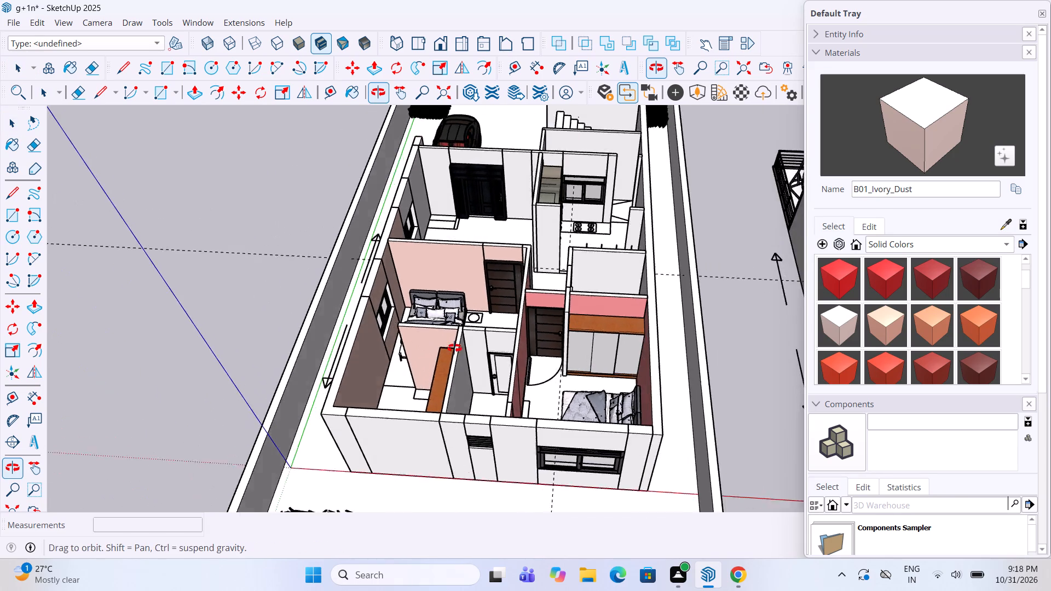
{"action": "middle_click_drag", "start_coordinate": [454, 348], "coordinate": [494, 370]}
{"action": "scroll", "coordinate": [504, 391], "scroll_direction": "up", "scroll_amount": 4}
{"action": "middle_click_drag", "start_coordinate": [503, 386], "coordinate": [538, 316]}
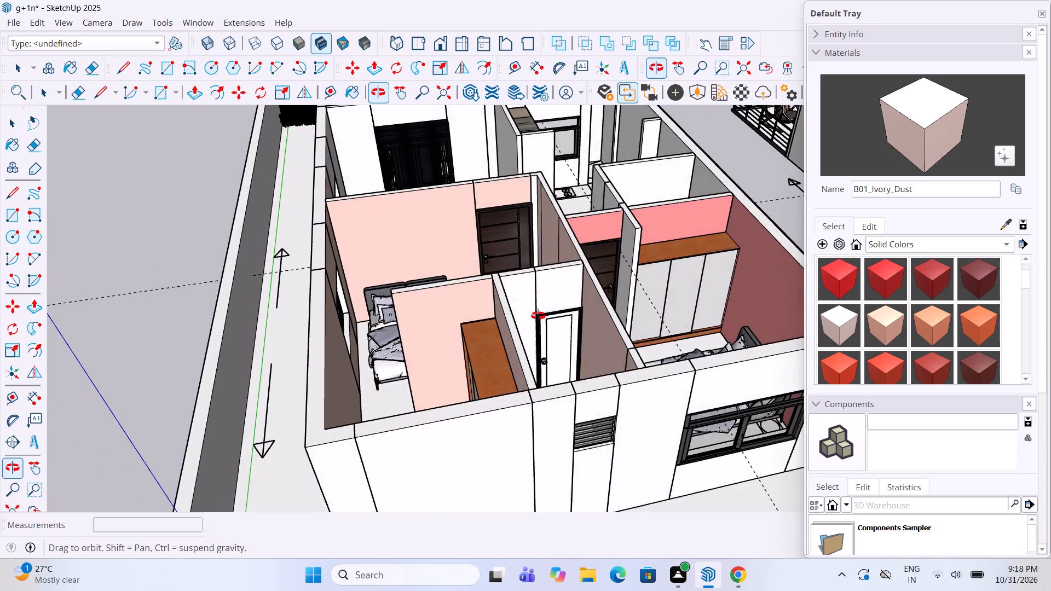
{"action": "middle_click_drag", "start_coordinate": [538, 316], "coordinate": [427, 302]}
{"action": "middle_click_drag", "start_coordinate": [378, 303], "coordinate": [340, 308]}
{"action": "scroll", "coordinate": [323, 324], "scroll_direction": "up", "scroll_amount": 3}
{"action": "left_click", "coordinate": [396, 308]}
{"action": "scroll", "coordinate": [396, 308], "scroll_direction": "up", "scroll_amount": 1}
{"action": "left_click", "coordinate": [396, 308]}
{"action": "left_click", "coordinate": [838, 318]}
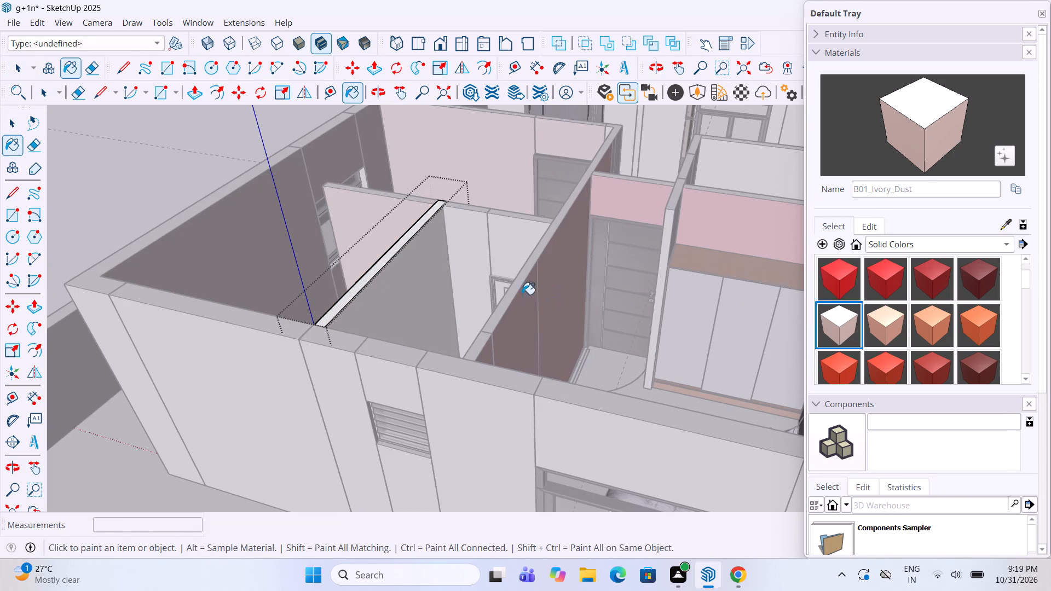
{"action": "left_click", "coordinate": [402, 289]}
{"action": "left_click", "coordinate": [448, 266]}
{"action": "left_click", "coordinate": [515, 255]}
{"action": "key", "text": "space"}
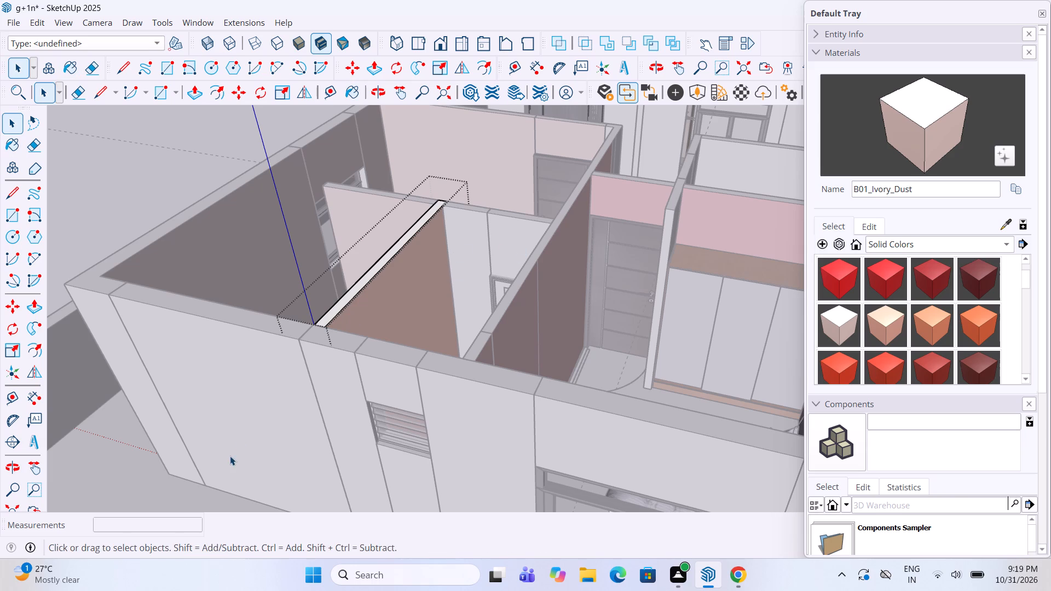
{"action": "left_click", "coordinate": [230, 456]}
Paint the wall panel above the bathroom door with B01_Ivory_Dust on the bathroom side.
{"action": "middle_click_drag", "start_coordinate": [338, 391], "coordinate": [492, 380]}
{"action": "double_click", "coordinate": [517, 260]}
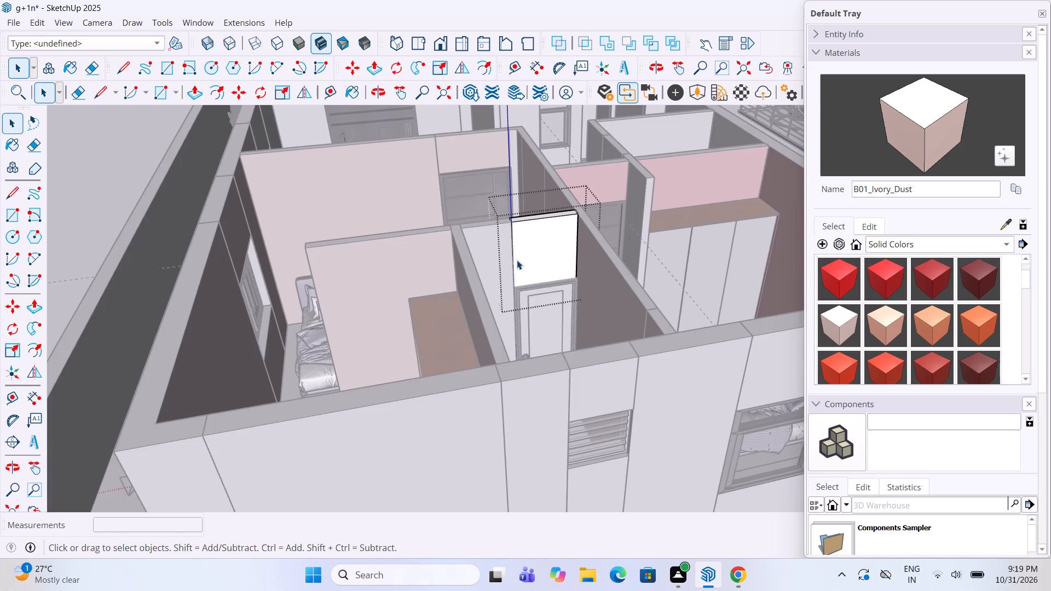
{"action": "left_click", "coordinate": [851, 326]}
{"action": "left_click", "coordinate": [555, 266]}
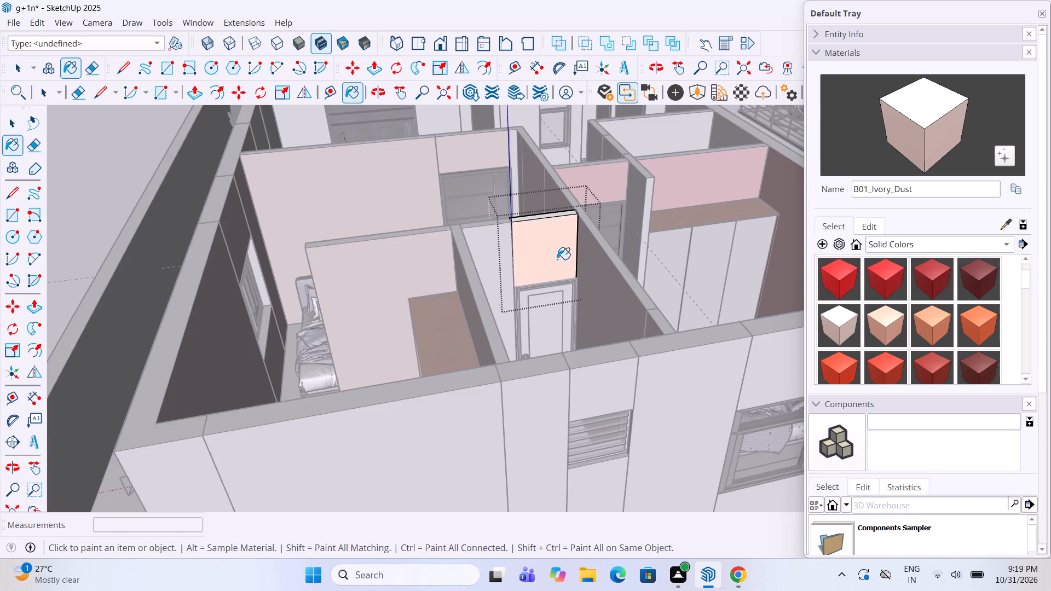
{"action": "middle_click_drag", "start_coordinate": [561, 263], "coordinate": [544, 392]}
{"action": "key", "text": "space"}
{"action": "left_click", "coordinate": [511, 451]}
Paint the full-height wall panel beside the bathroom door with B01_Ivory_Dust on the bathroom side.
{"action": "middle_click_drag", "start_coordinate": [531, 420], "coordinate": [509, 355]}
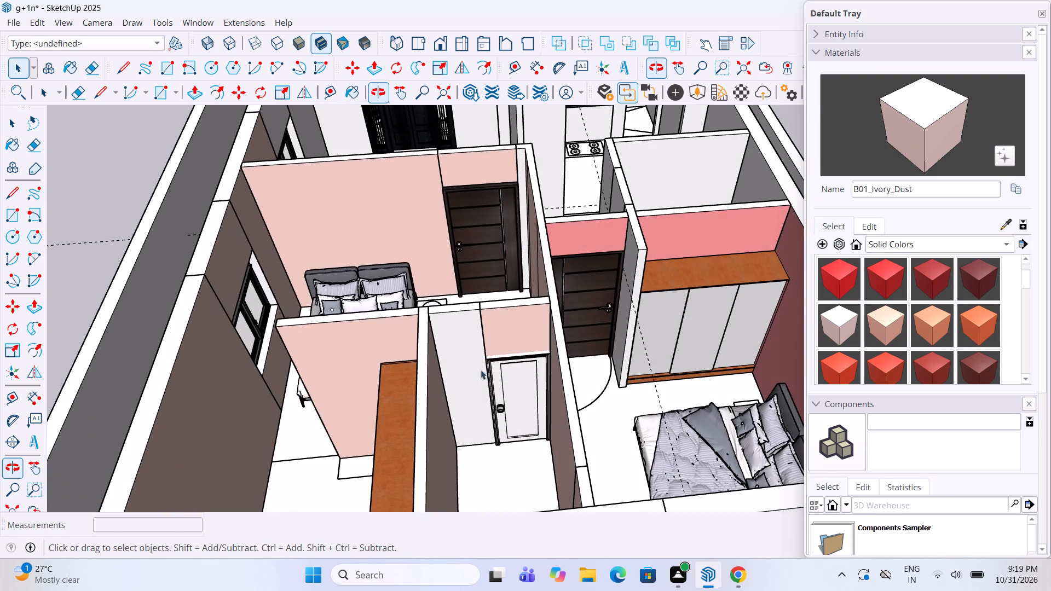
{"action": "double_click", "coordinate": [469, 373]}
{"action": "left_click", "coordinate": [845, 321]}
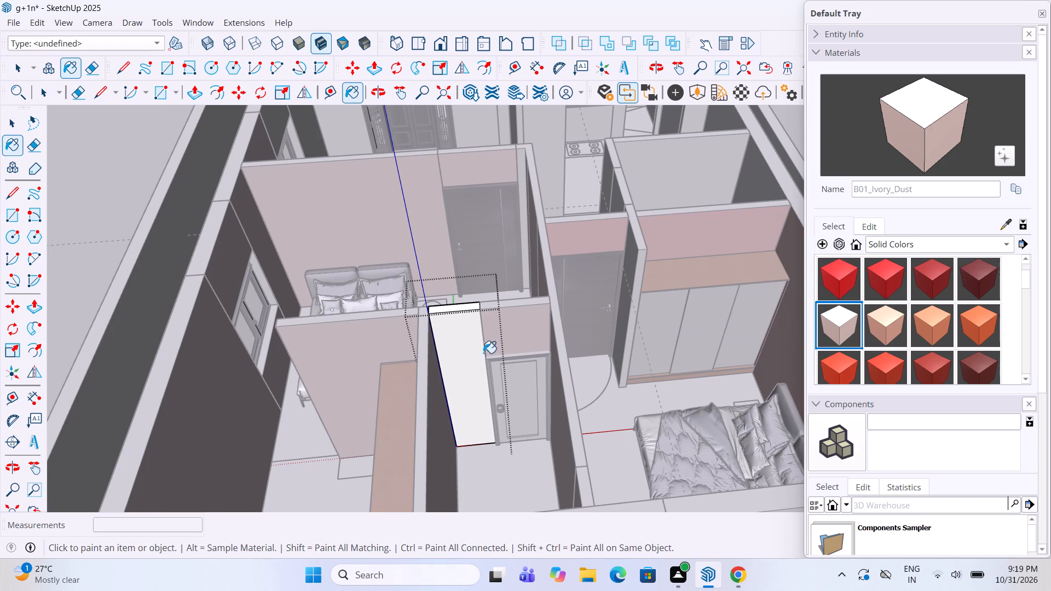
{"action": "left_click", "coordinate": [469, 357]}
{"action": "key", "text": "space"}
{"action": "left_click", "coordinate": [523, 487]}
Examine the painted bedrooms and the remaining unpainted rooms on both floors of the house.
{"action": "scroll", "coordinate": [409, 408], "scroll_direction": "down", "scroll_amount": 1}
{"action": "middle_click_drag", "start_coordinate": [409, 408], "coordinate": [649, 415]}
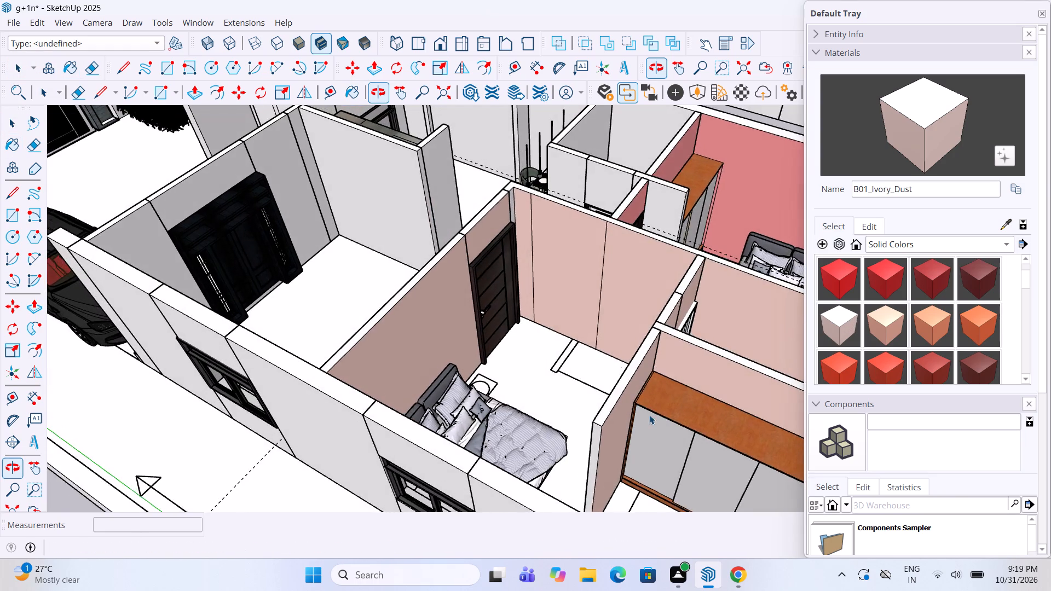
{"action": "scroll", "coordinate": [309, 267], "scroll_direction": "down", "scroll_amount": 9}
{"action": "middle_click_drag", "start_coordinate": [325, 304], "coordinate": [218, 392]}
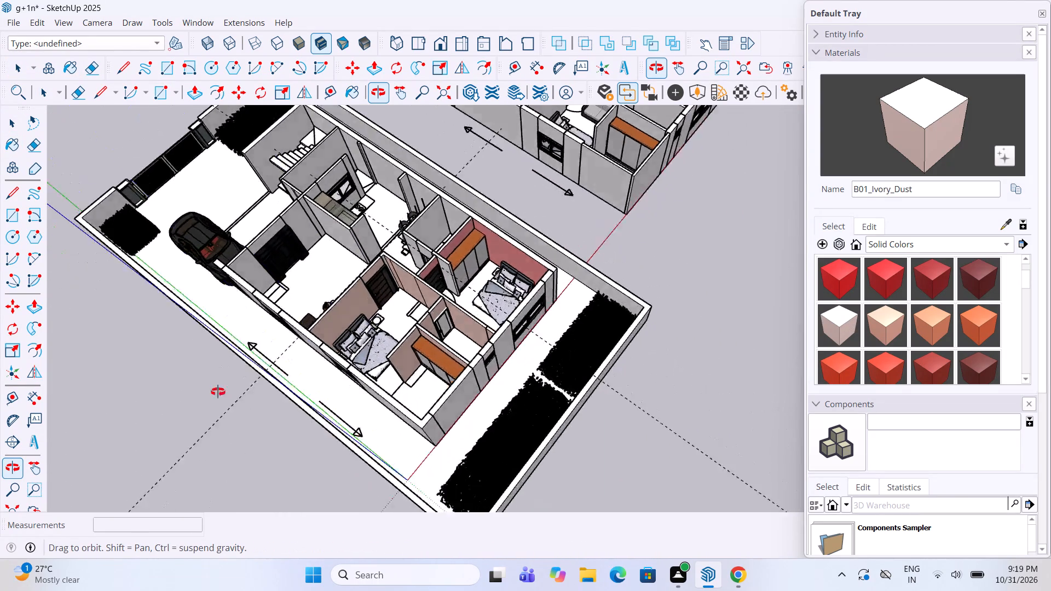
{"action": "middle_click_drag", "start_coordinate": [218, 392], "coordinate": [752, 255]}
{"action": "scroll", "coordinate": [573, 253], "scroll_direction": "down", "scroll_amount": 2}
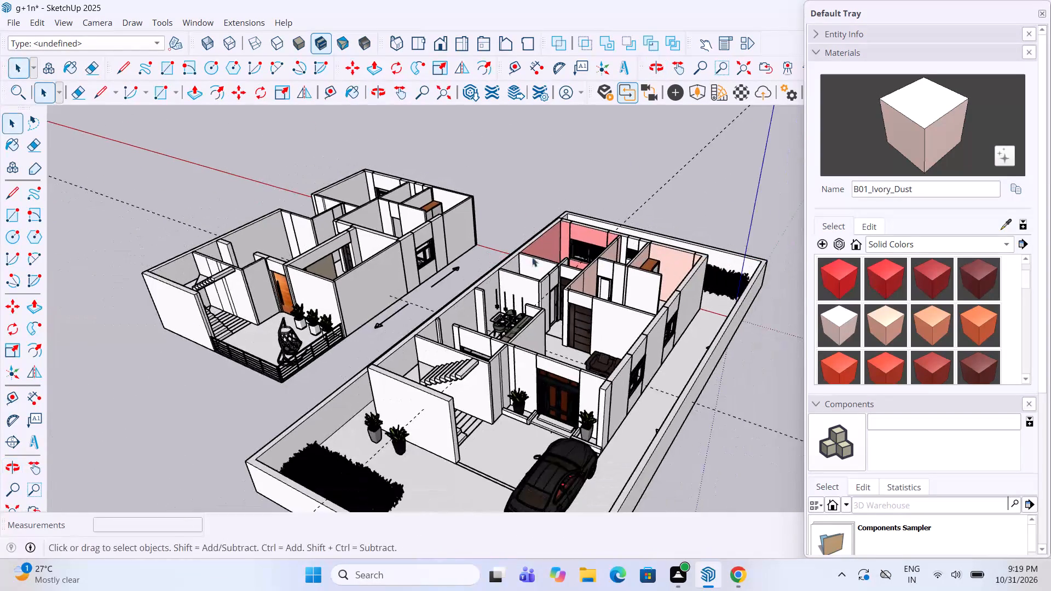
{"action": "middle_click_drag", "start_coordinate": [538, 261], "coordinate": [597, 361]}
{"action": "scroll", "coordinate": [532, 279], "scroll_direction": "up", "scroll_amount": 5}
{"action": "middle_click_drag", "start_coordinate": [678, 366], "coordinate": [688, 341]}
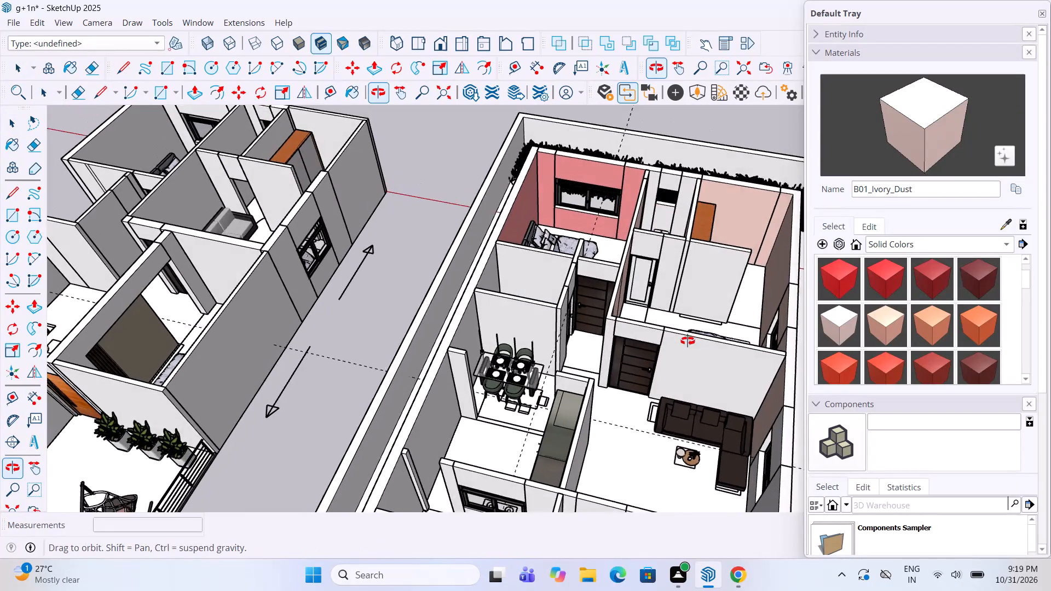
{"action": "middle_click_drag", "start_coordinate": [688, 341], "coordinate": [688, 340]}
{"action": "scroll", "coordinate": [742, 259], "scroll_direction": "down", "scroll_amount": 4}
{"action": "middle_click_drag", "start_coordinate": [622, 384], "coordinate": [698, 368]}
{"action": "scroll", "coordinate": [515, 362], "scroll_direction": "down", "scroll_amount": 3}
{"action": "middle_click_drag", "start_coordinate": [512, 374], "coordinate": [521, 371]}
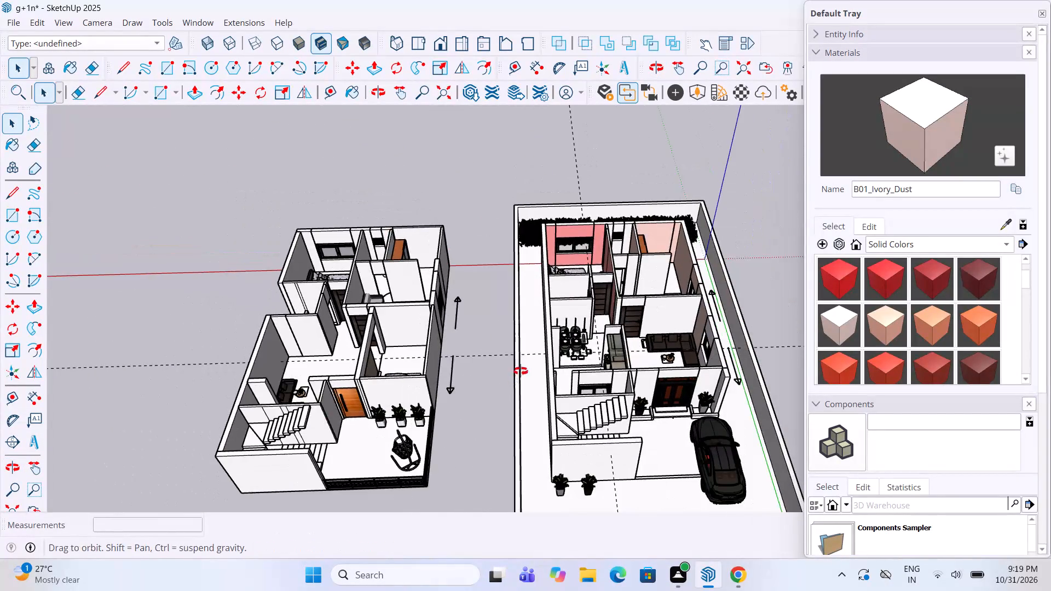
{"action": "middle_click_drag", "start_coordinate": [521, 371], "coordinate": [719, 342]}
Paint the living-room wall behind the sofa on the ground floor with B05_Tangerine_Flame.
{"action": "scroll", "coordinate": [650, 281], "scroll_direction": "up", "scroll_amount": 6}
{"action": "middle_click_drag", "start_coordinate": [683, 265], "coordinate": [619, 263]}
{"action": "scroll", "coordinate": [619, 263], "scroll_direction": "up", "scroll_amount": 2}
{"action": "middle_click_drag", "start_coordinate": [640, 304], "coordinate": [612, 295]}
{"action": "double_click", "coordinate": [599, 295]}
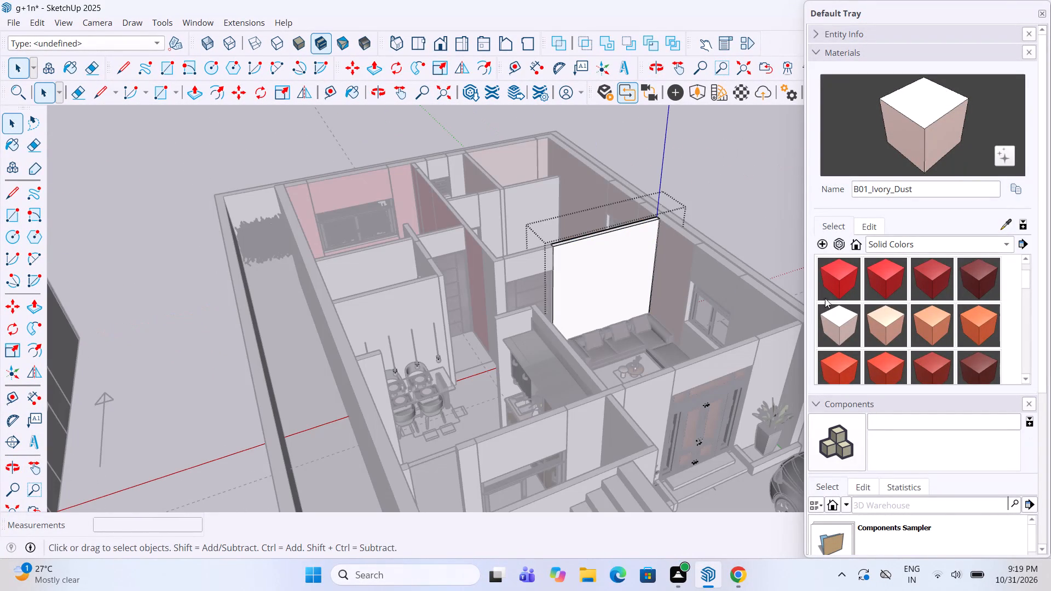
{"action": "left_click", "coordinate": [842, 362]}
{"action": "left_click", "coordinate": [612, 293]}
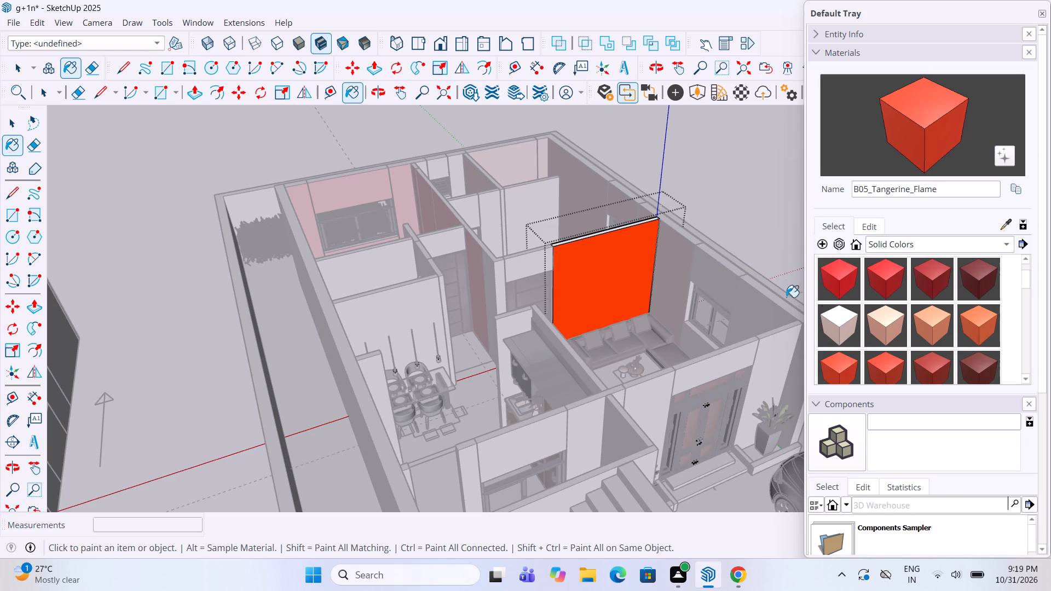
Repaint the living-room wall behind the sofa with C02_Golden_Beige from the solid colours.
{"action": "scroll", "coordinate": [902, 323], "scroll_direction": "down", "scroll_amount": 1}
{"action": "left_click", "coordinate": [874, 366]}
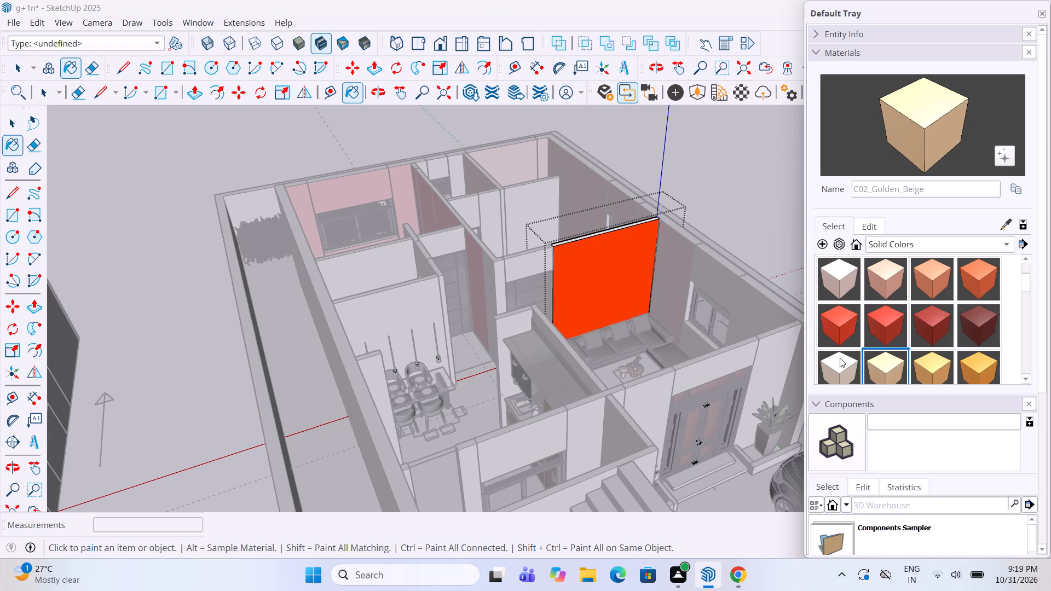
{"action": "left_click", "coordinate": [593, 281]}
{"action": "key", "text": "space"}
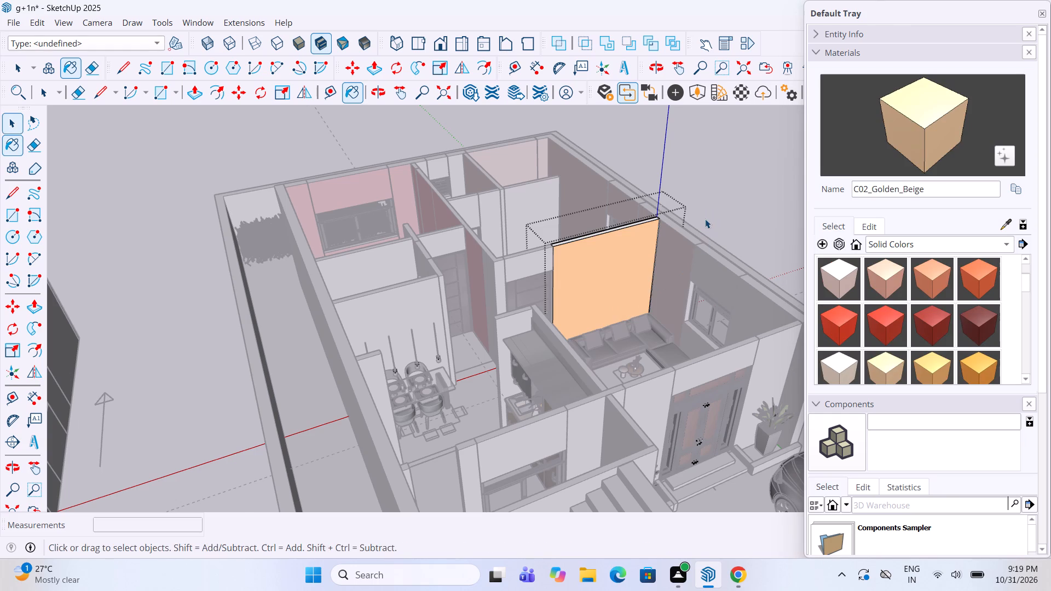
{"action": "left_click", "coordinate": [705, 218]}
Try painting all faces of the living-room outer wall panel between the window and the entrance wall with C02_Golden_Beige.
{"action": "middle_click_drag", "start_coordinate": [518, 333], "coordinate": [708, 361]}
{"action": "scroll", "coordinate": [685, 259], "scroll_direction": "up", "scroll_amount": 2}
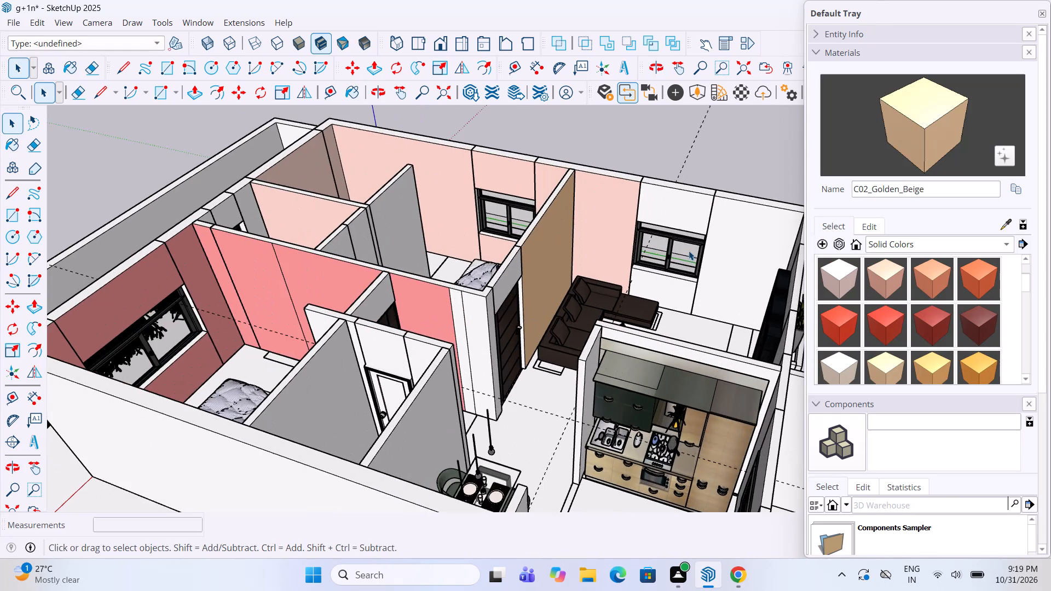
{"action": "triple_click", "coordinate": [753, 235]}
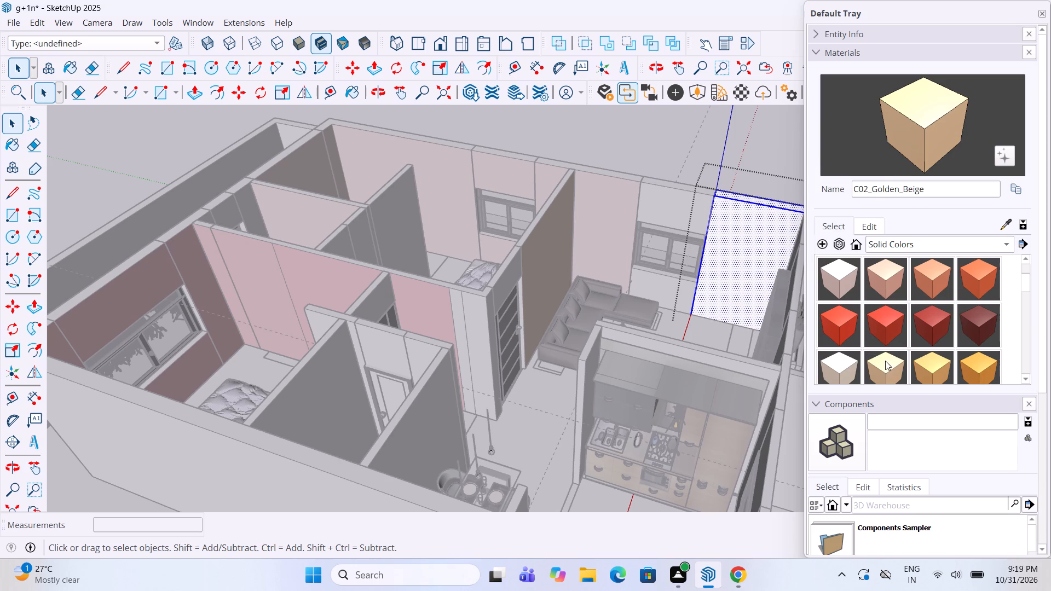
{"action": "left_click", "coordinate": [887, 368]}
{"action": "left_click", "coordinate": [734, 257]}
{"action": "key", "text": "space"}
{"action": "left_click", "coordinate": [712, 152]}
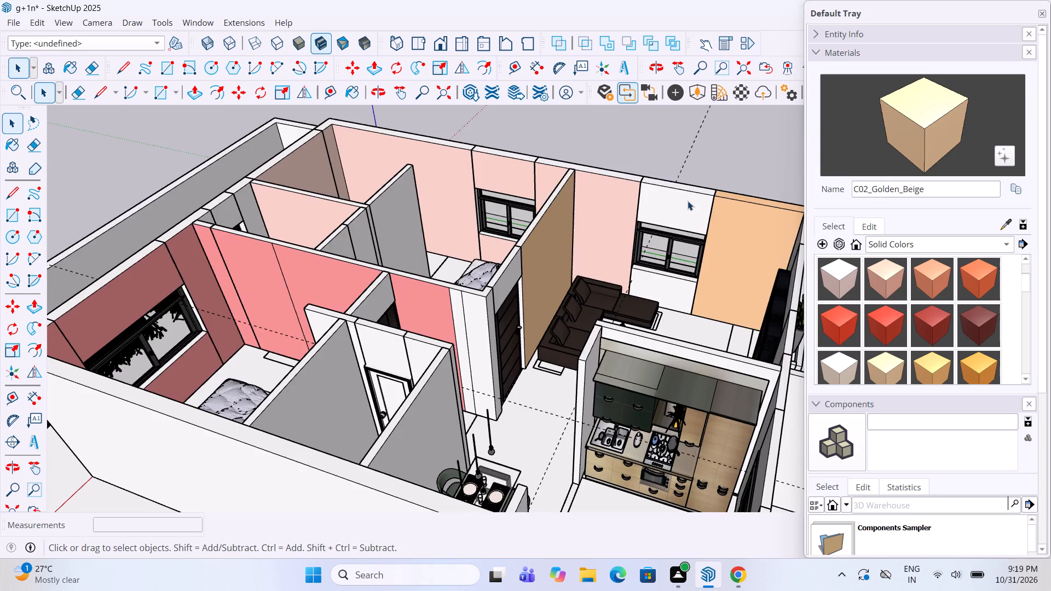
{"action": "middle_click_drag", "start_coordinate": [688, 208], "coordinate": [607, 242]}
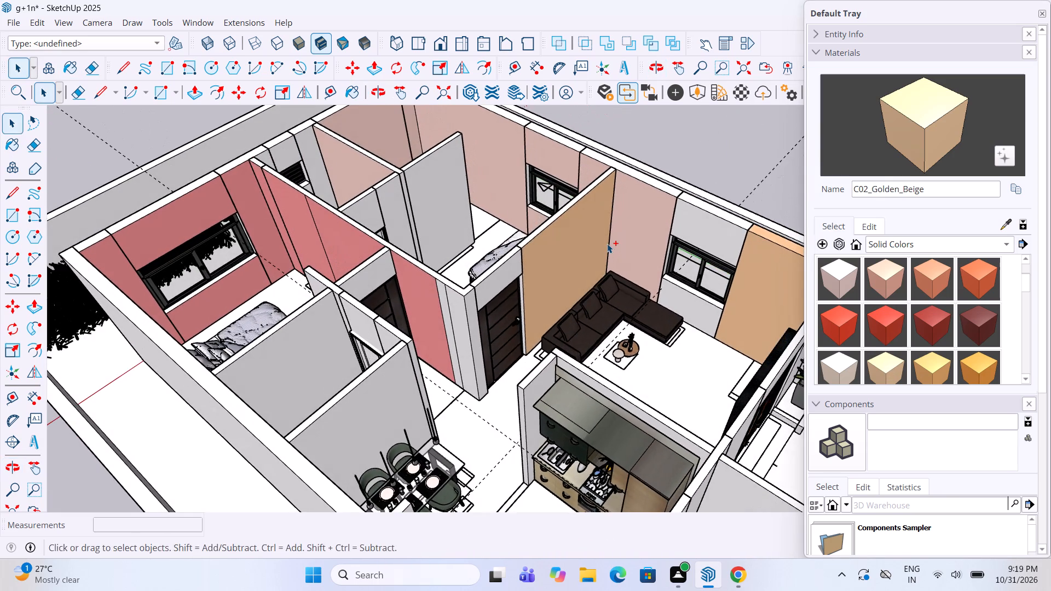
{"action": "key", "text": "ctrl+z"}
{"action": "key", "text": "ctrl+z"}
Paint only the room-side face of the outer wall panel between the window and the entrance wall with C02_Golden_Beige.
{"action": "double_click", "coordinate": [764, 287]}
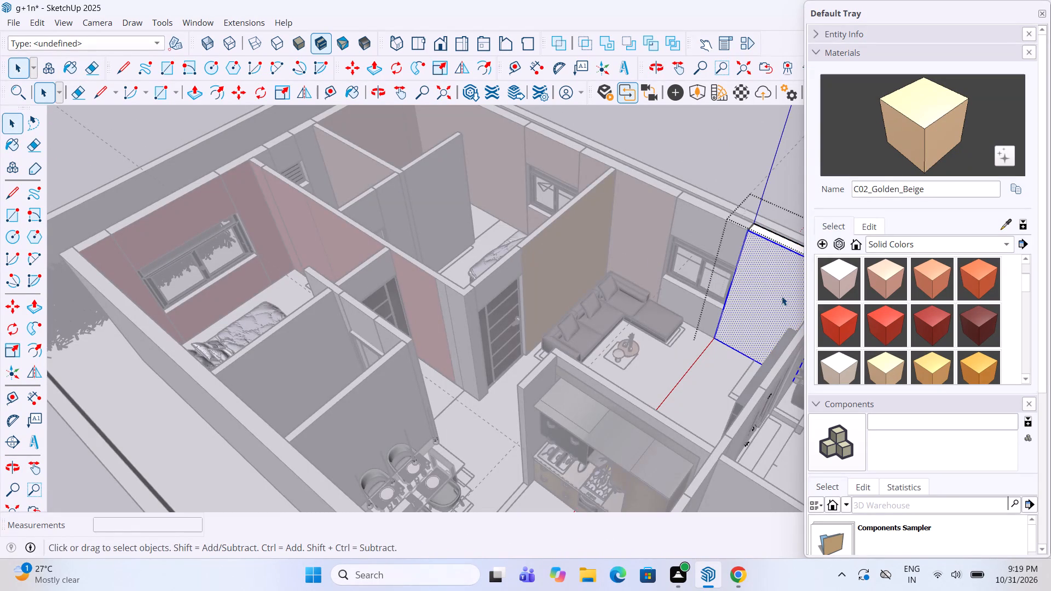
{"action": "left_click", "coordinate": [782, 296]}
{"action": "left_click_drag", "start_coordinate": [876, 368], "coordinate": [869, 362]}
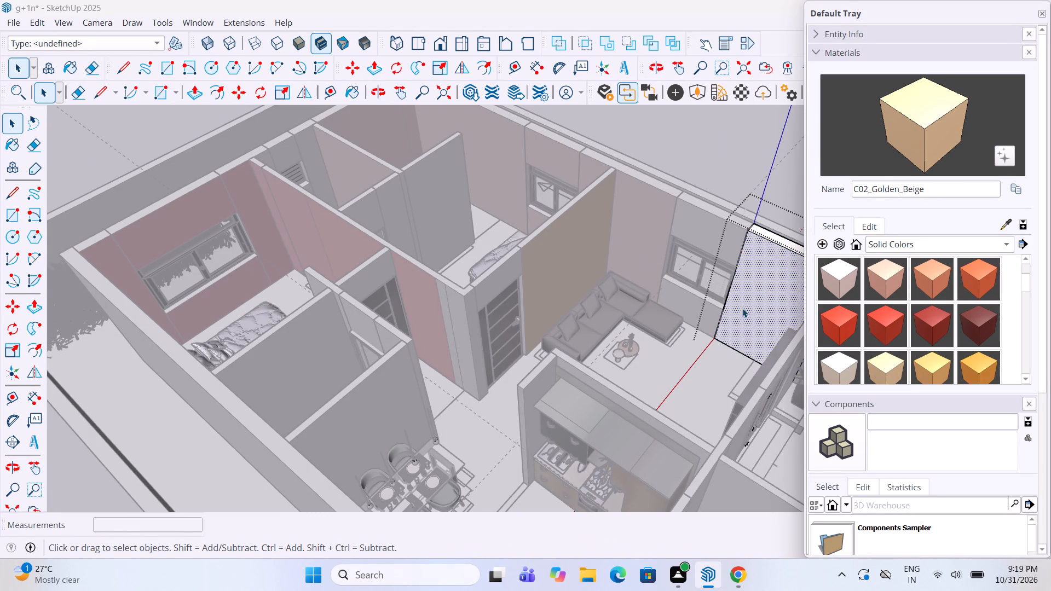
{"action": "left_click", "coordinate": [780, 300]}
{"action": "left_click", "coordinate": [874, 367]}
{"action": "left_click", "coordinate": [755, 283]}
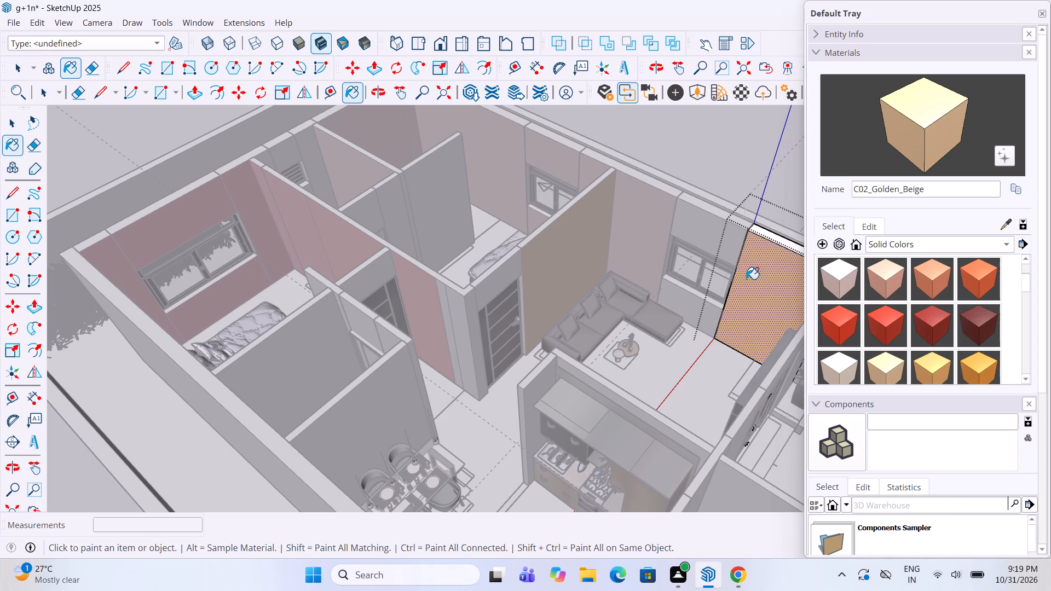
{"action": "key", "text": "space"}
{"action": "left_click", "coordinate": [725, 164]}
Paint the wall faces above and below the living-room window with C02_Golden_Beige.
{"action": "middle_click_drag", "start_coordinate": [642, 285], "coordinate": [598, 254]}
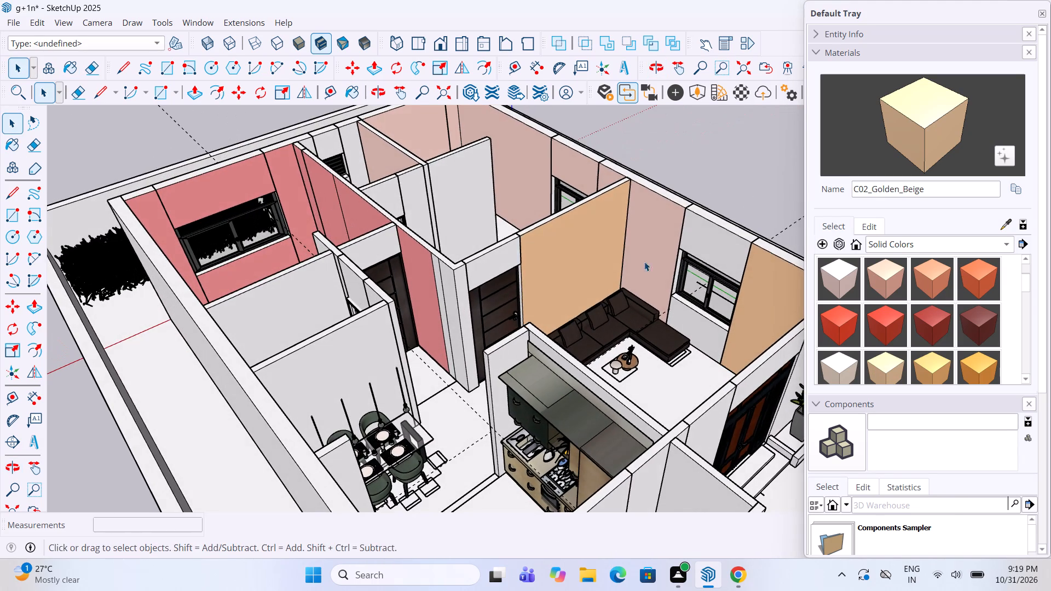
{"action": "double_click", "coordinate": [732, 242]}
{"action": "left_click", "coordinate": [886, 367]}
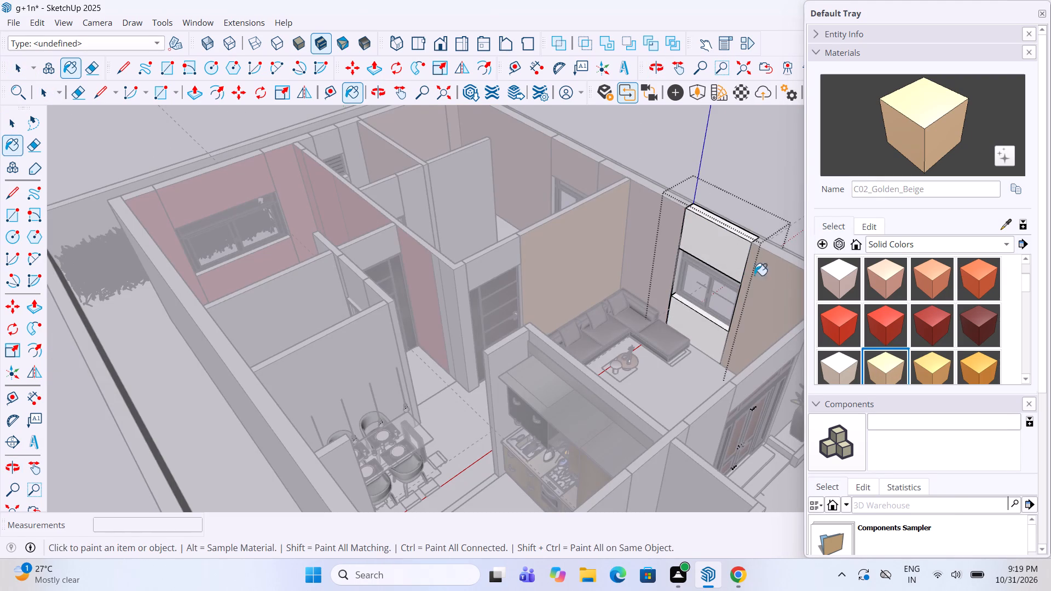
{"action": "left_click", "coordinate": [710, 254]}
{"action": "left_click", "coordinate": [647, 242]}
{"action": "left_click", "coordinate": [704, 328]}
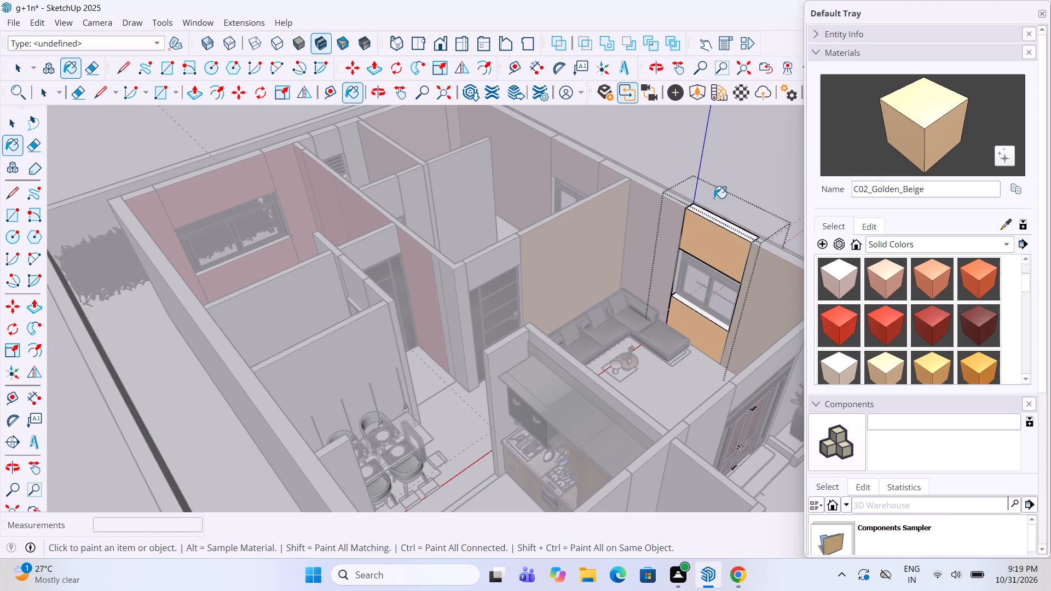
{"action": "key", "text": "space"}
{"action": "left_click", "coordinate": [729, 125]}
Paint the room-side face of the wall panel between the sofa wall and the living-room window with C02_Golden_Beige.
{"action": "triple_click", "coordinate": [646, 235]}
{"action": "left_click", "coordinate": [652, 245]}
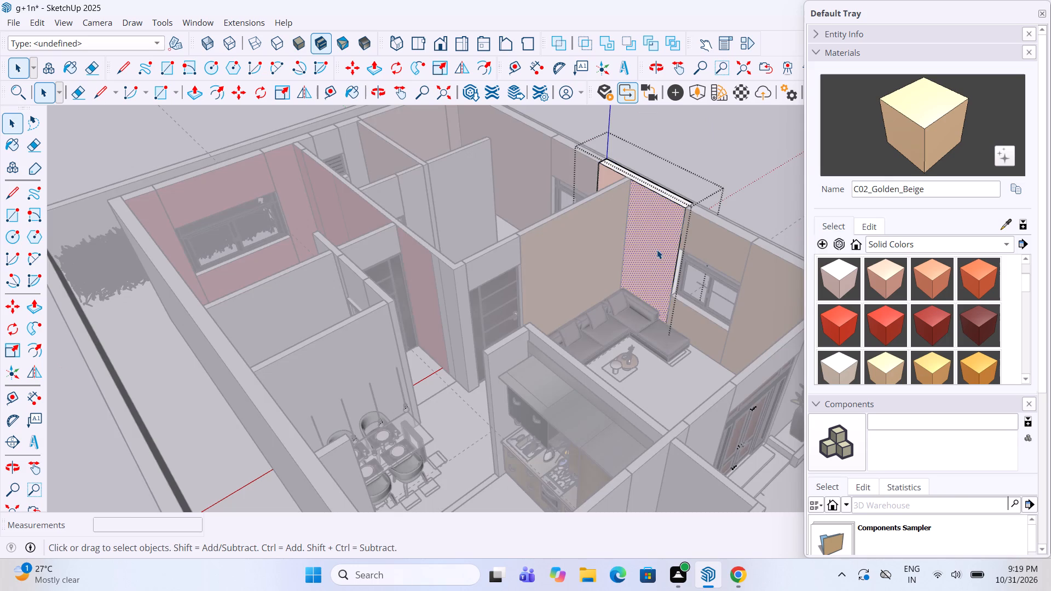
{"action": "left_click", "coordinate": [657, 250]}
{"action": "left_click", "coordinate": [881, 369]}
{"action": "left_click", "coordinate": [651, 237]}
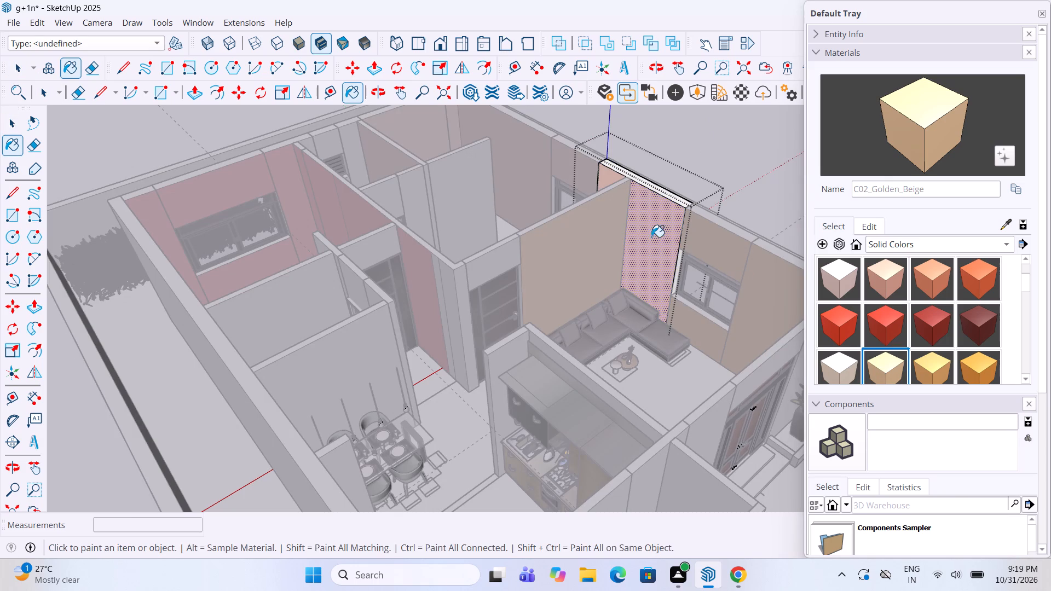
{"action": "key", "text": "space"}
{"action": "left_click", "coordinate": [708, 153]}
Scale the main entrance door along the green axis to about 0.35, thinning it to fit the wall's inner face.
{"action": "scroll", "coordinate": [600, 260], "scroll_direction": "down", "scroll_amount": 3}
{"action": "middle_click_drag", "start_coordinate": [592, 273], "coordinate": [605, 281]}
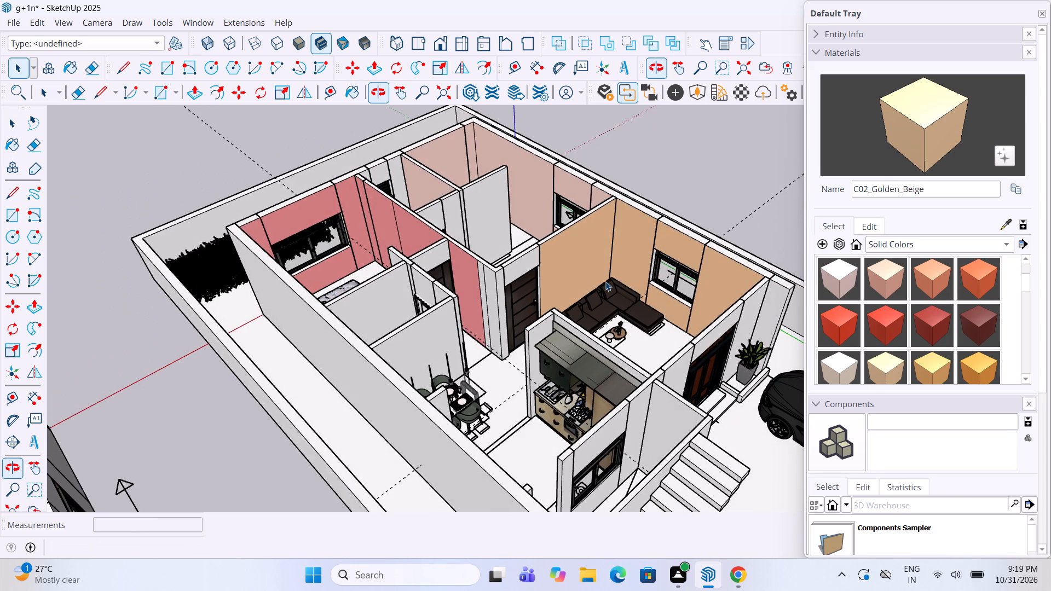
{"action": "scroll", "coordinate": [579, 309], "scroll_direction": "down", "scroll_amount": 3}
{"action": "middle_click_drag", "start_coordinate": [524, 312], "coordinate": [874, 293]}
{"action": "middle_click_drag", "start_coordinate": [582, 239], "coordinate": [746, 235]}
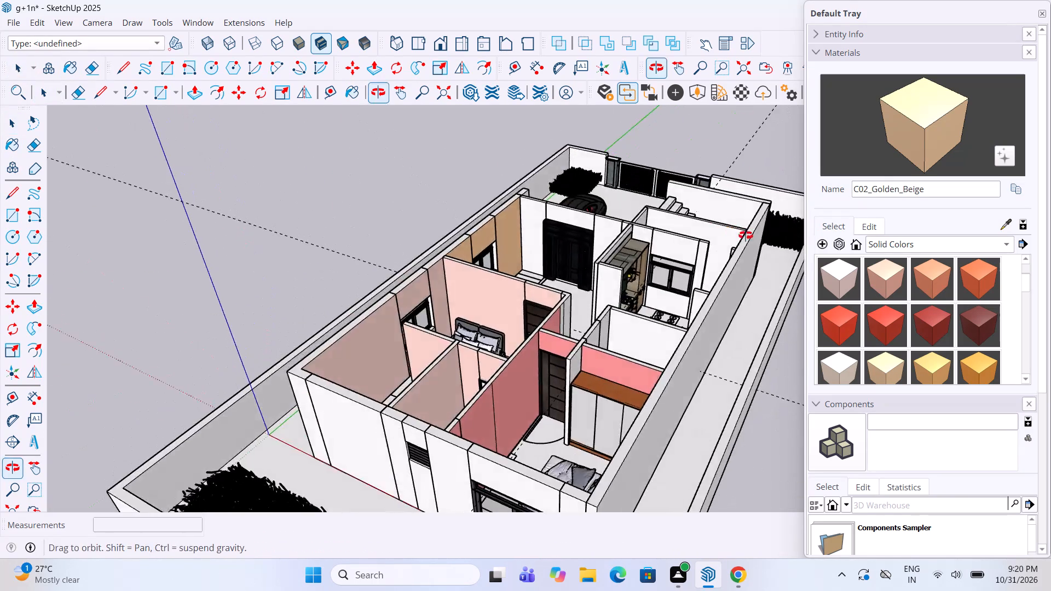
{"action": "middle_click_drag", "start_coordinate": [746, 235], "coordinate": [765, 236]}
{"action": "scroll", "coordinate": [555, 195], "scroll_direction": "up", "scroll_amount": 7}
{"action": "scroll", "coordinate": [559, 255], "scroll_direction": "up", "scroll_amount": 4}
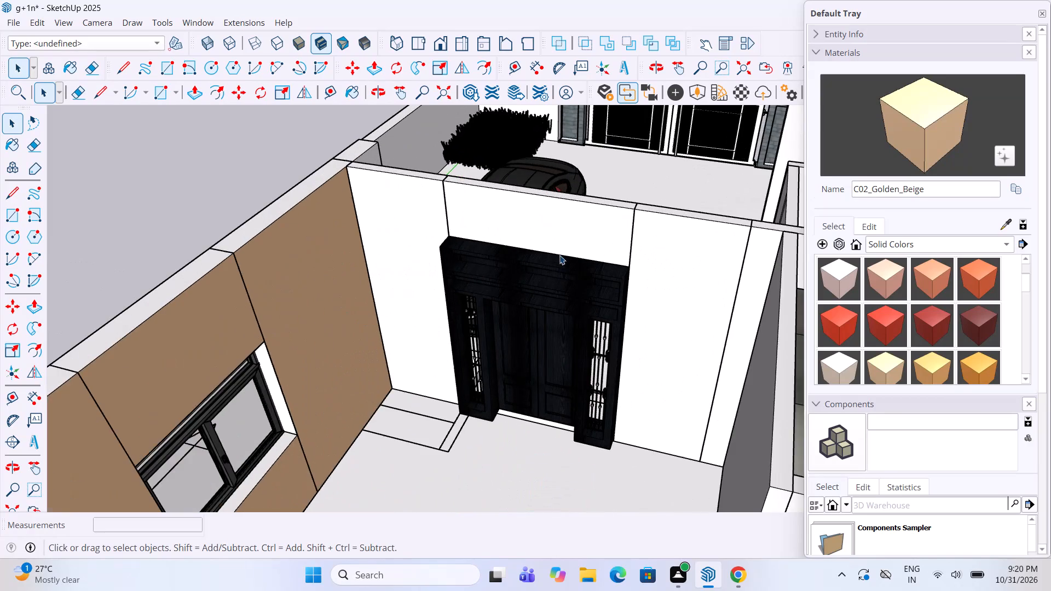
{"action": "middle_click_drag", "start_coordinate": [559, 256], "coordinate": [564, 297]}
{"action": "left_click", "coordinate": [528, 346]}
{"action": "scroll", "coordinate": [535, 297], "scroll_direction": "up", "scroll_amount": 2}
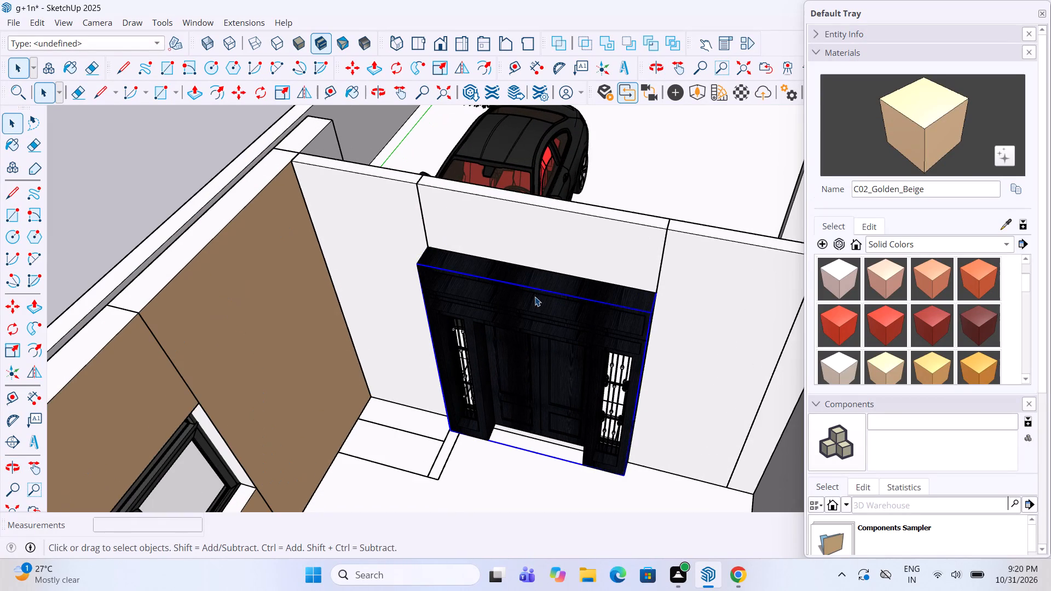
{"action": "key", "text": "s"}
{"action": "left_click_drag", "start_coordinate": [534, 385], "coordinate": [541, 379]}
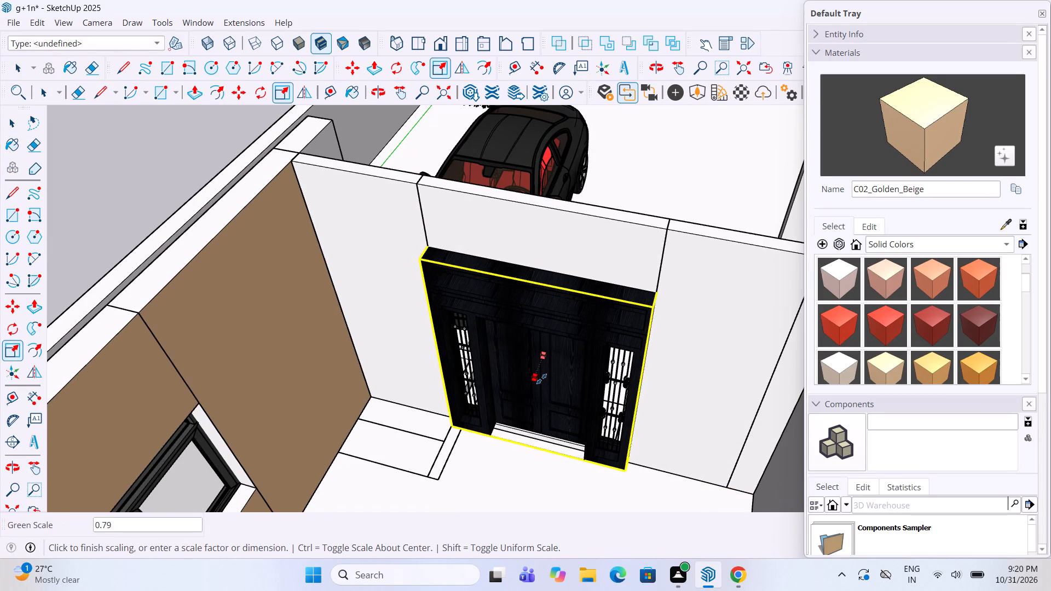
{"action": "left_click_drag", "start_coordinate": [541, 379], "coordinate": [544, 367]}
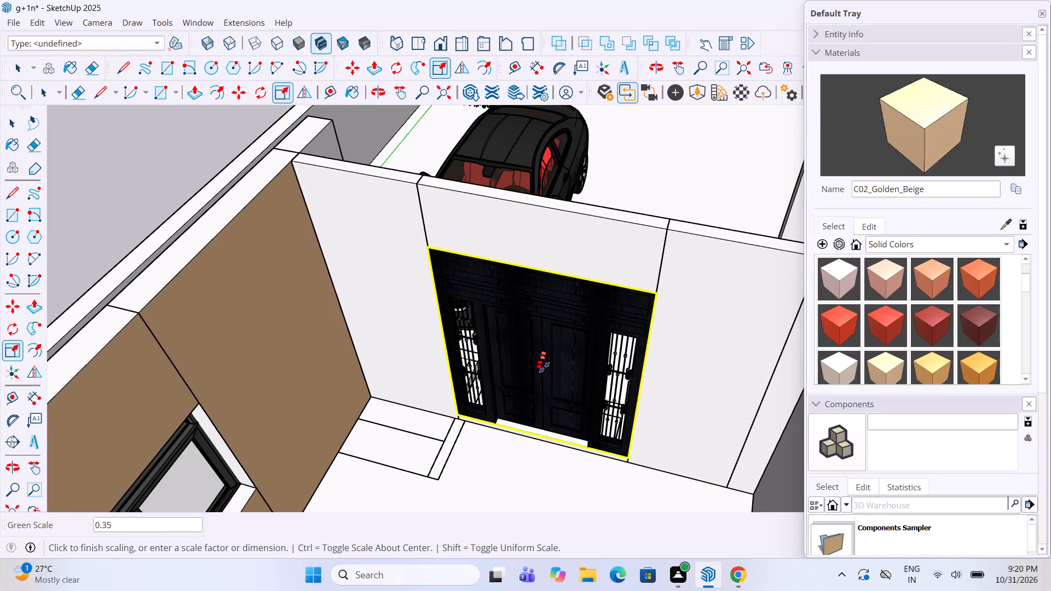
{"action": "left_click_drag", "start_coordinate": [544, 367], "coordinate": [544, 367]}
{"action": "key", "text": "space"}
{"action": "left_click", "coordinate": [207, 128]}
Paint the living-room wall panel between the outer-wall corner and the main entrance door with C02_Golden_Beige.
{"action": "scroll", "coordinate": [429, 241], "scroll_direction": "down", "scroll_amount": 4}
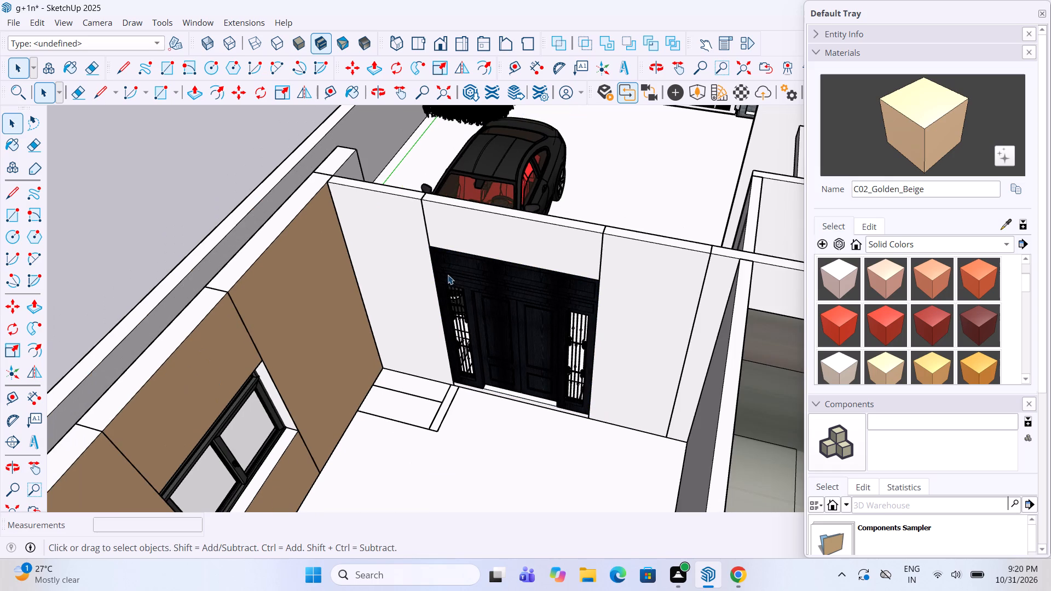
{"action": "double_click", "coordinate": [405, 276]}
{"action": "left_click", "coordinate": [880, 367]}
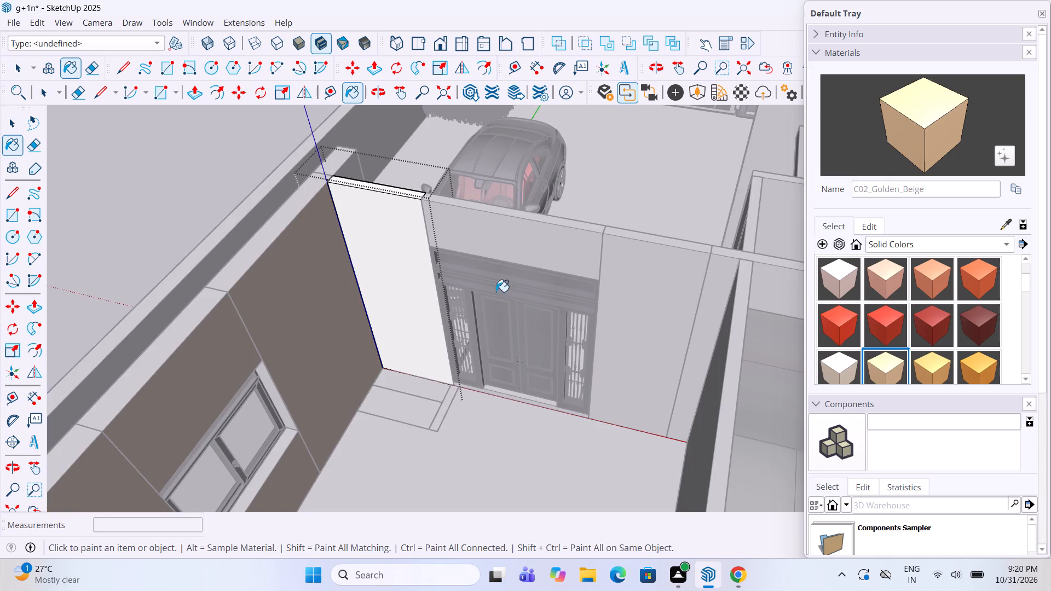
{"action": "left_click", "coordinate": [406, 270]}
{"action": "key", "text": "space"}
{"action": "left_click", "coordinate": [182, 149]}
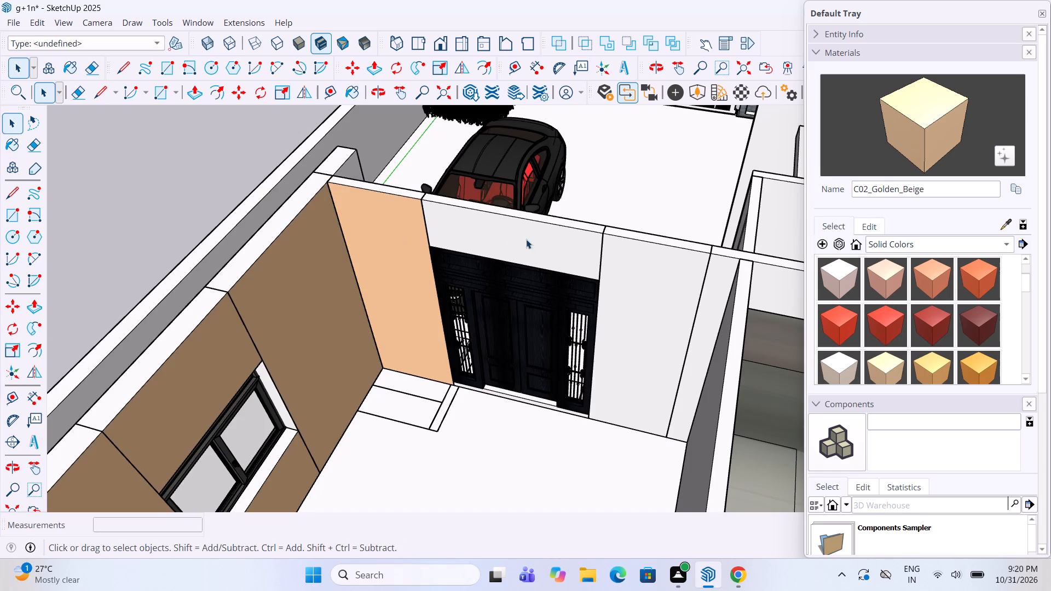
Paint the wall panel above the main entrance door with C02_Golden_Beige on the living-room side.
{"action": "double_click", "coordinate": [552, 230]}
{"action": "left_click", "coordinate": [897, 364]}
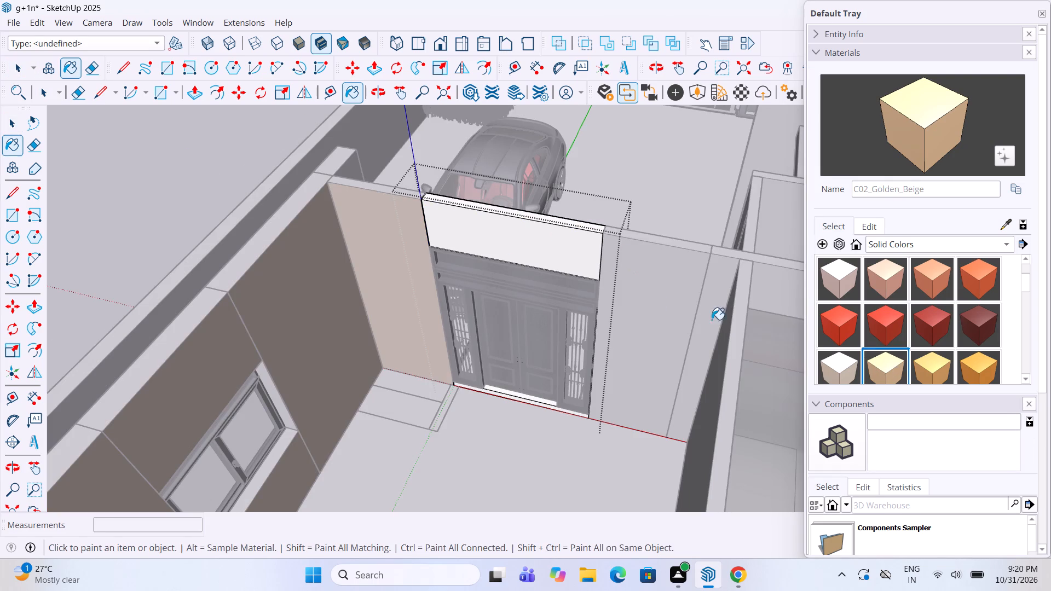
{"action": "double_click", "coordinate": [564, 257]}
{"action": "key", "text": "space"}
{"action": "left_click", "coordinate": [234, 197]}
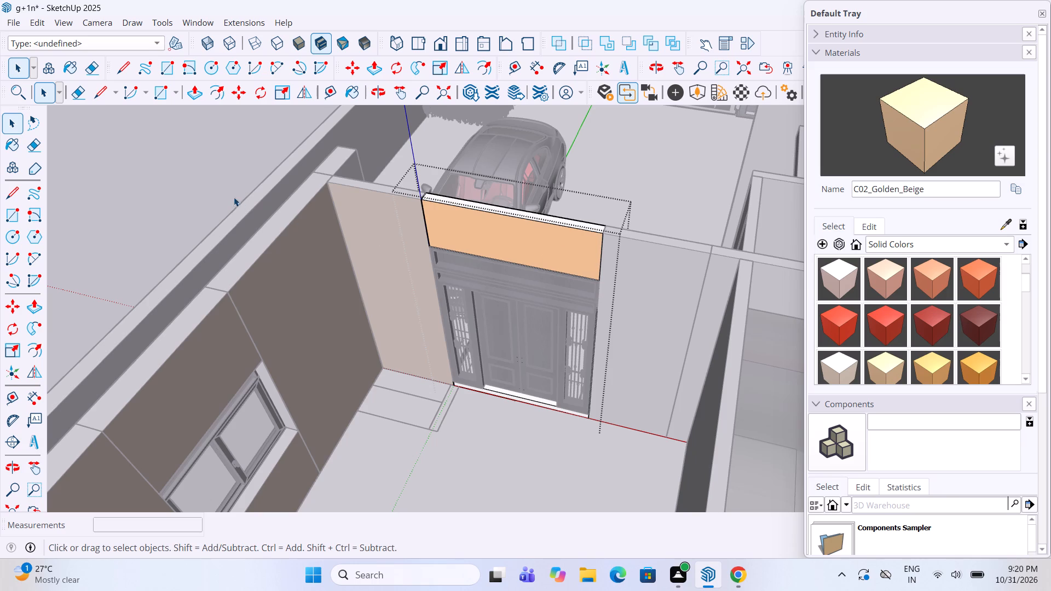
Paint the full-height wall panel on the kitchen side of the main entrance door with C02_Golden_Beige.
{"action": "double_click", "coordinate": [685, 299]}
{"action": "left_click", "coordinate": [888, 370]}
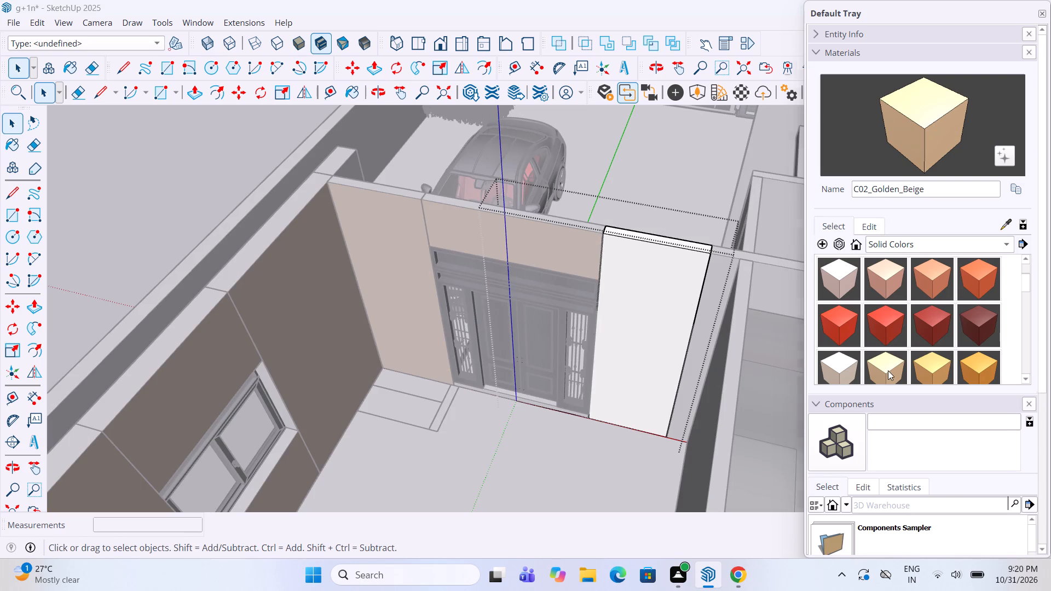
{"action": "left_click", "coordinate": [644, 350]}
{"action": "key", "text": "space"}
{"action": "left_click", "coordinate": [543, 432]}
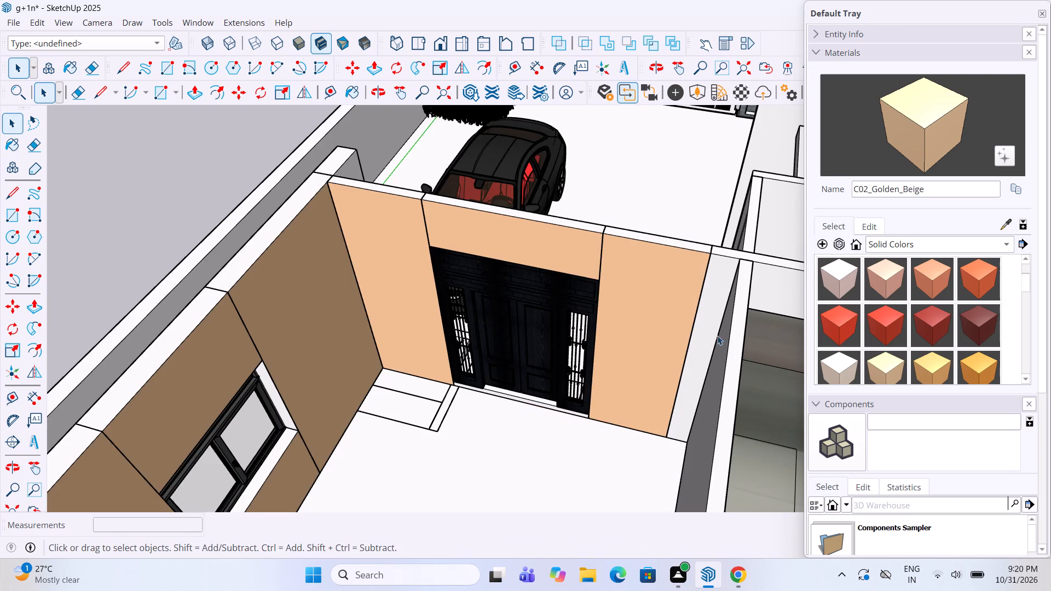
Paint all faces of the narrow wall section where the entrance wall meets the kitchen partition with C02_Golden_Beige.
{"action": "triple_click", "coordinate": [713, 329]}
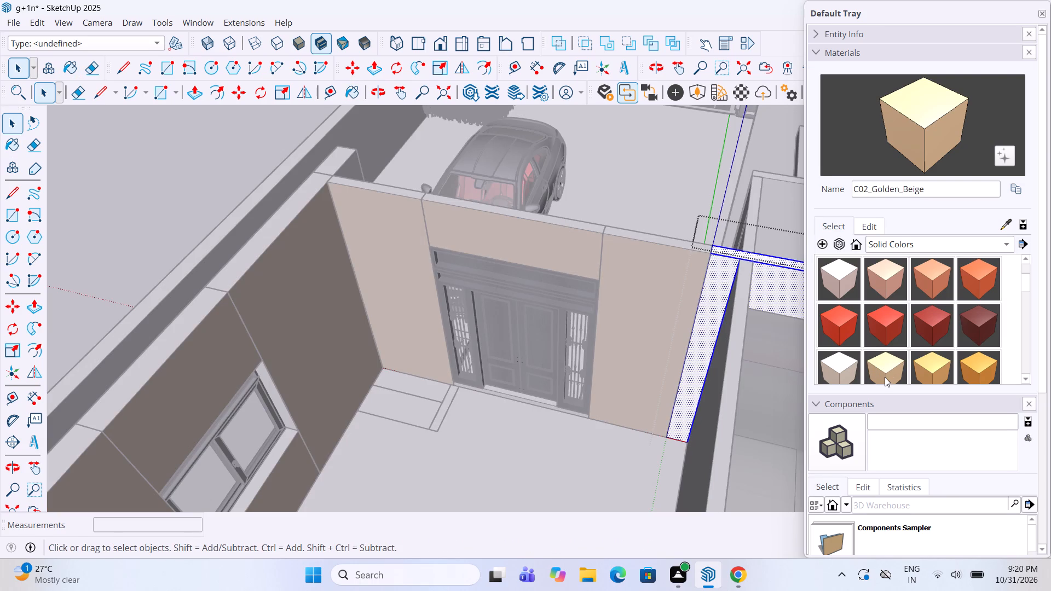
{"action": "left_click", "coordinate": [885, 377]}
{"action": "left_click", "coordinate": [720, 316]}
{"action": "key", "text": "space"}
{"action": "left_click", "coordinate": [609, 431]}
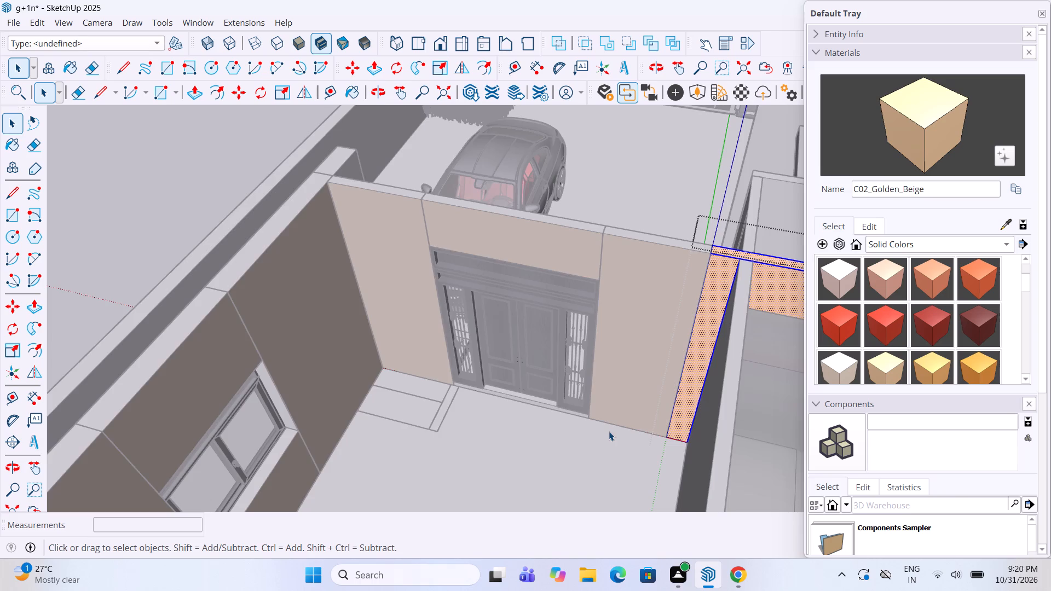
Paint the partition wall between the living room and the kitchen with C02_Golden_Beige.
{"action": "scroll", "coordinate": [517, 309], "scroll_direction": "down", "scroll_amount": 10}
{"action": "middle_click_drag", "start_coordinate": [602, 315], "coordinate": [760, 319]}
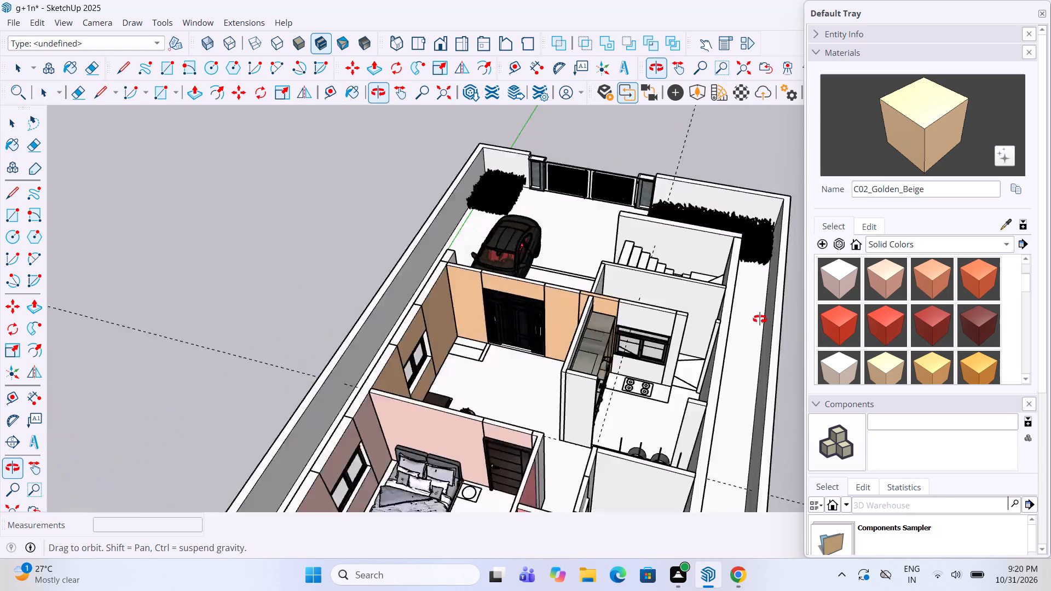
{"action": "middle_click_drag", "start_coordinate": [760, 319], "coordinate": [900, 319]}
{"action": "middle_click_drag", "start_coordinate": [646, 325], "coordinate": [706, 325]}
{"action": "middle_click", "coordinate": [711, 326]}
{"action": "scroll", "coordinate": [684, 309], "scroll_direction": "up", "scroll_amount": 4}
{"action": "triple_click", "coordinate": [638, 299]}
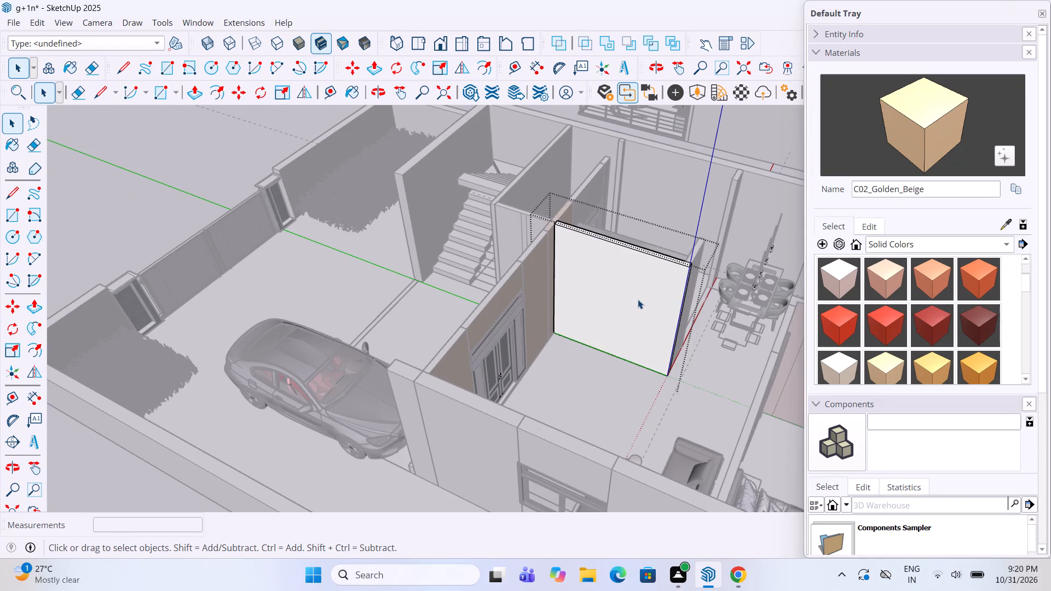
{"action": "left_click", "coordinate": [884, 369]}
{"action": "left_click", "coordinate": [642, 299]}
{"action": "key", "text": "space"}
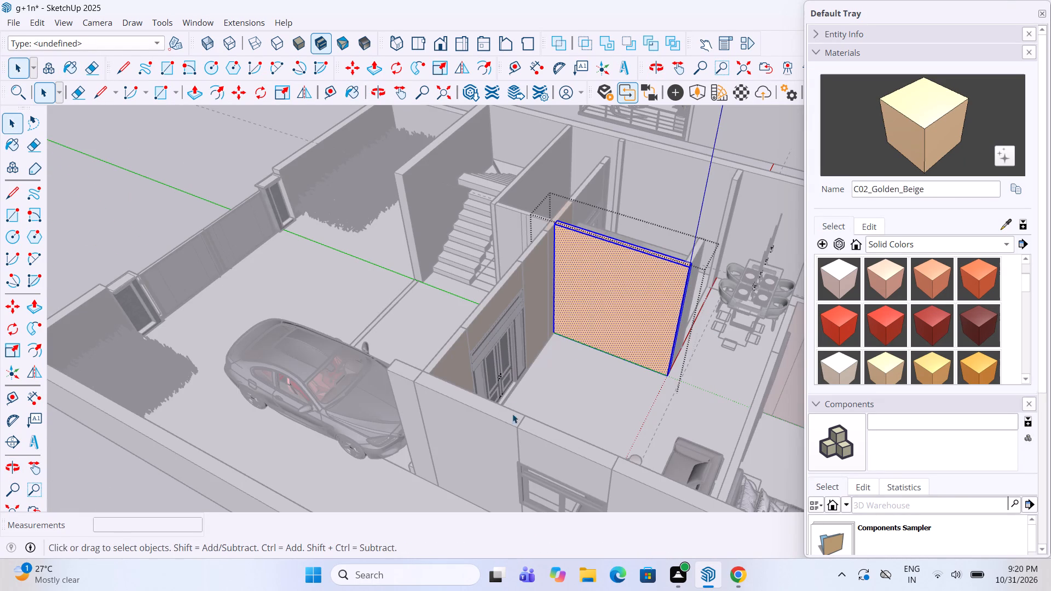
{"action": "left_click", "coordinate": [484, 464]}
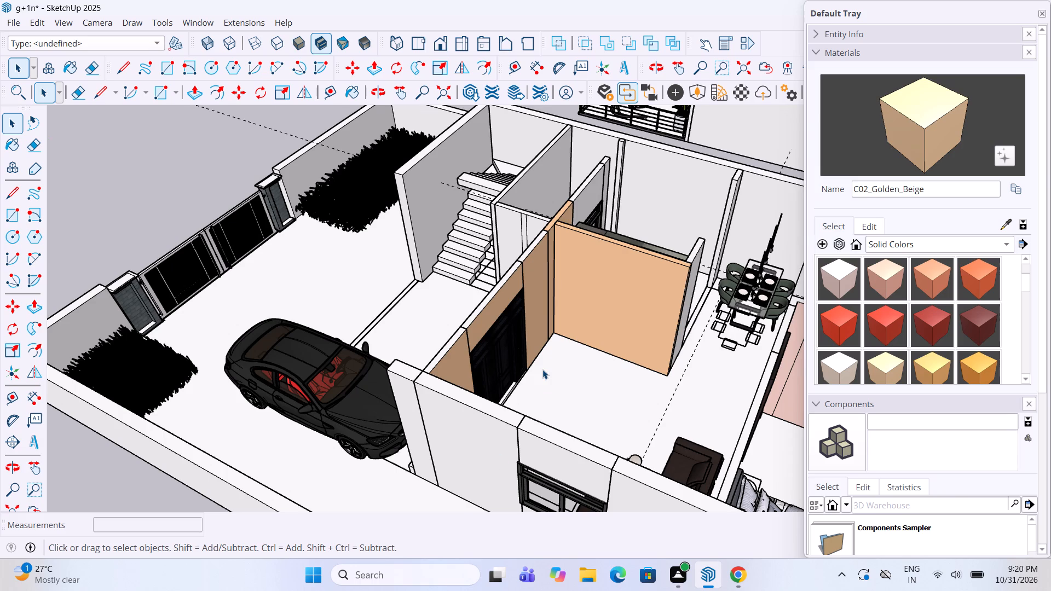
Examine the painted living room and the adjoining kitchen, dining and staircase walls on the ground floor.
{"action": "scroll", "coordinate": [543, 369], "scroll_direction": "down", "scroll_amount": 5}
{"action": "key", "text": "space"}
{"action": "scroll", "coordinate": [551, 370], "scroll_direction": "down", "scroll_amount": 5}
{"action": "left_click", "coordinate": [379, 171]}
{"action": "scroll", "coordinate": [644, 298], "scroll_direction": "up", "scroll_amount": 2}
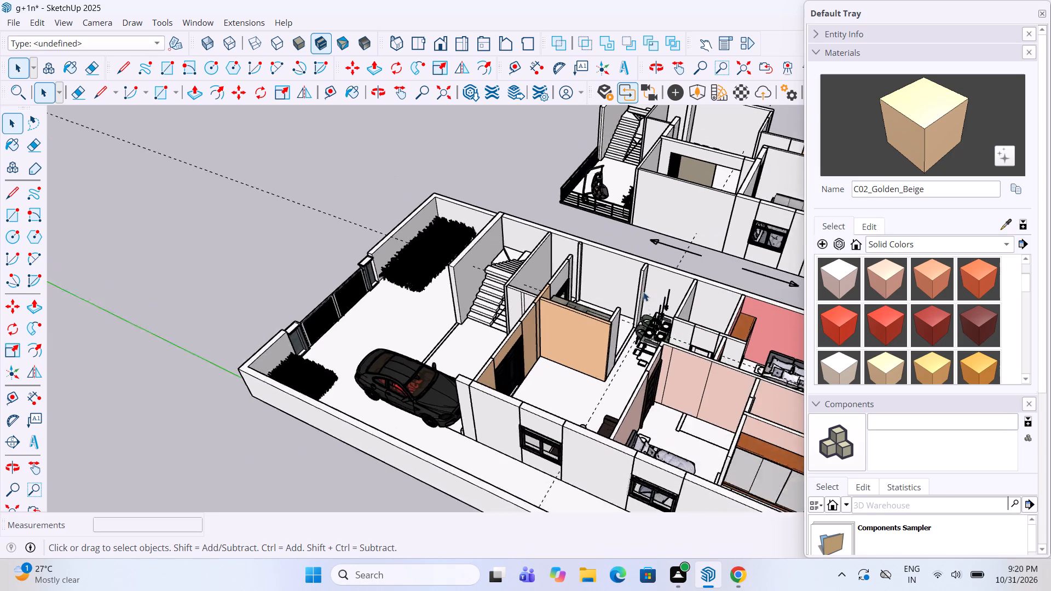
{"action": "scroll", "coordinate": [643, 292], "scroll_direction": "up", "scroll_amount": 2}
{"action": "middle_click_drag", "start_coordinate": [639, 289], "coordinate": [714, 309]}
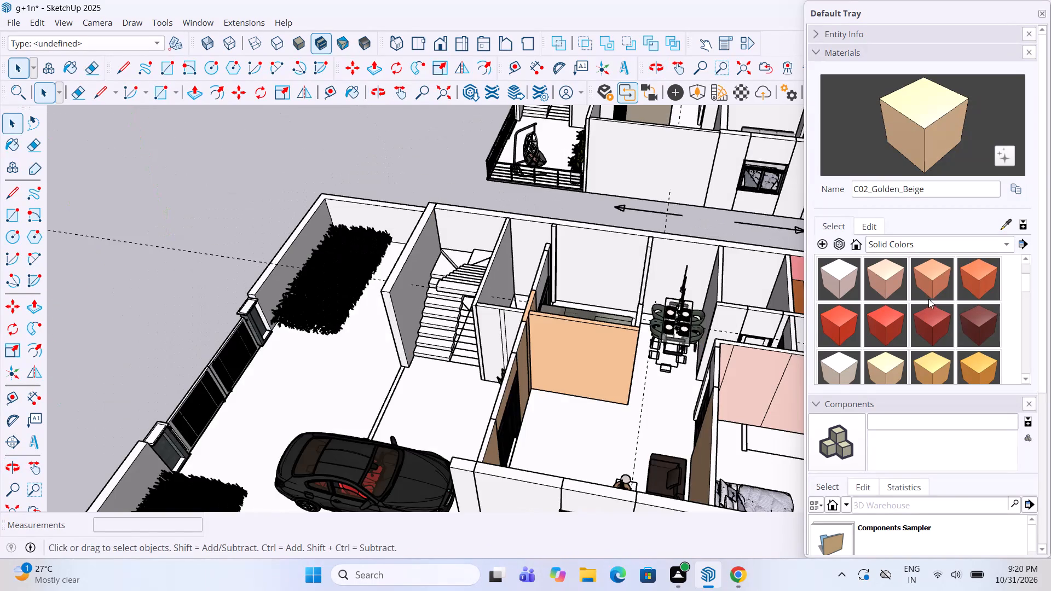
Paint the living-room face of the wall above the bedroom door with C02_Golden_Beige.
{"action": "scroll", "coordinate": [771, 351], "scroll_direction": "down", "scroll_amount": 3}
{"action": "middle_click_drag", "start_coordinate": [630, 370], "coordinate": [880, 350]}
{"action": "scroll", "coordinate": [547, 369], "scroll_direction": "down", "scroll_amount": 3}
{"action": "scroll", "coordinate": [663, 292], "scroll_direction": "up", "scroll_amount": 4}
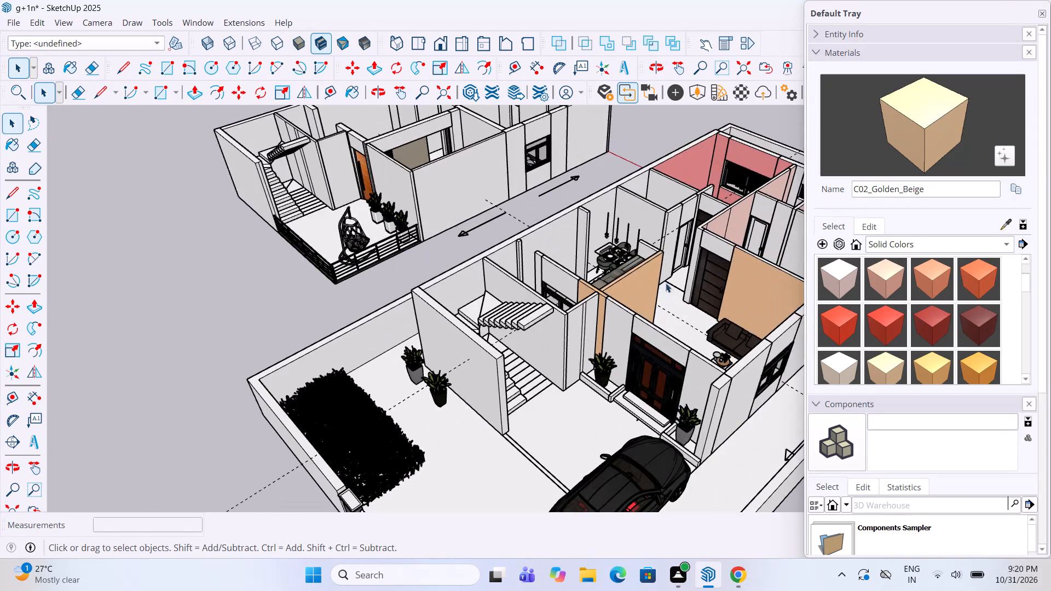
{"action": "scroll", "coordinate": [716, 264], "scroll_direction": "up", "scroll_amount": 7}
{"action": "double_click", "coordinate": [726, 229]}
{"action": "left_click", "coordinate": [726, 244]}
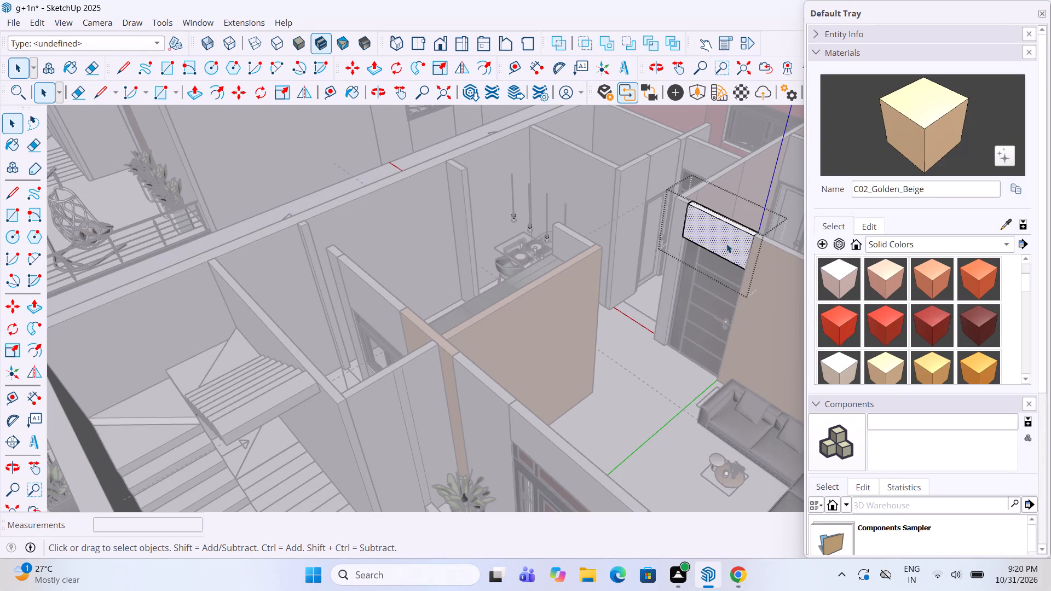
{"action": "left_click", "coordinate": [892, 370]}
{"action": "left_click", "coordinate": [721, 234]}
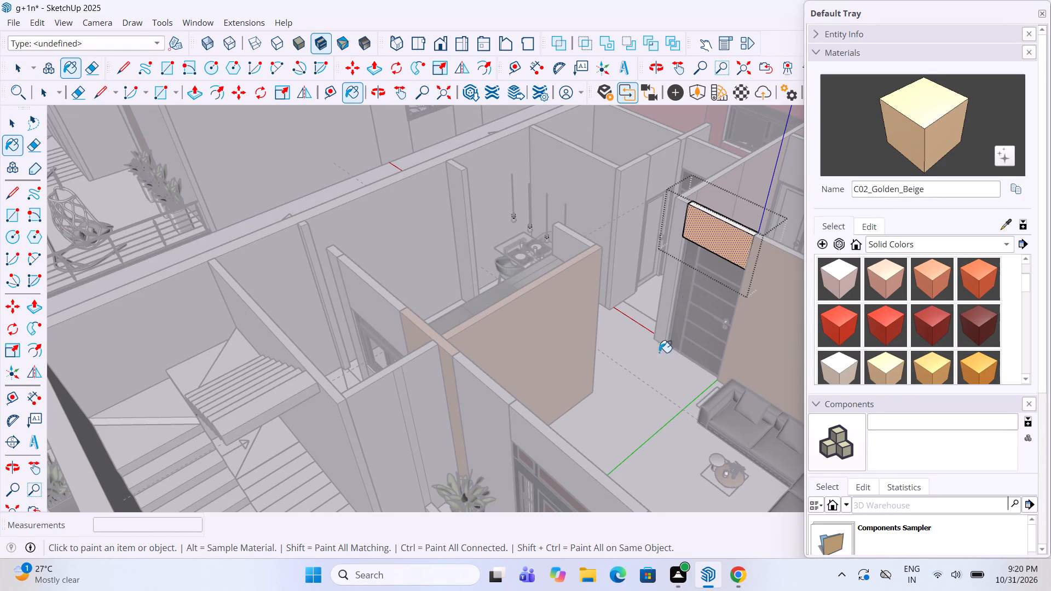
{"action": "key", "text": "space"}
{"action": "left_click", "coordinate": [647, 378]}
Paint the narrow end face of the bedroom wall beside the bedroom door with C02_Golden_Beige.
{"action": "double_click", "coordinate": [679, 246]}
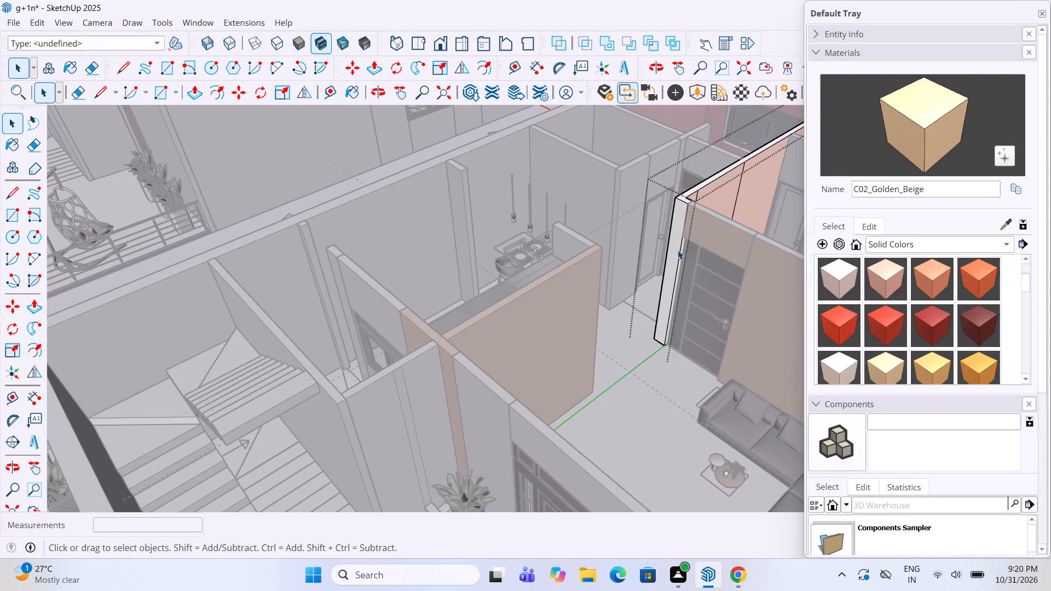
{"action": "left_click", "coordinate": [671, 242]}
{"action": "left_click", "coordinate": [886, 366]}
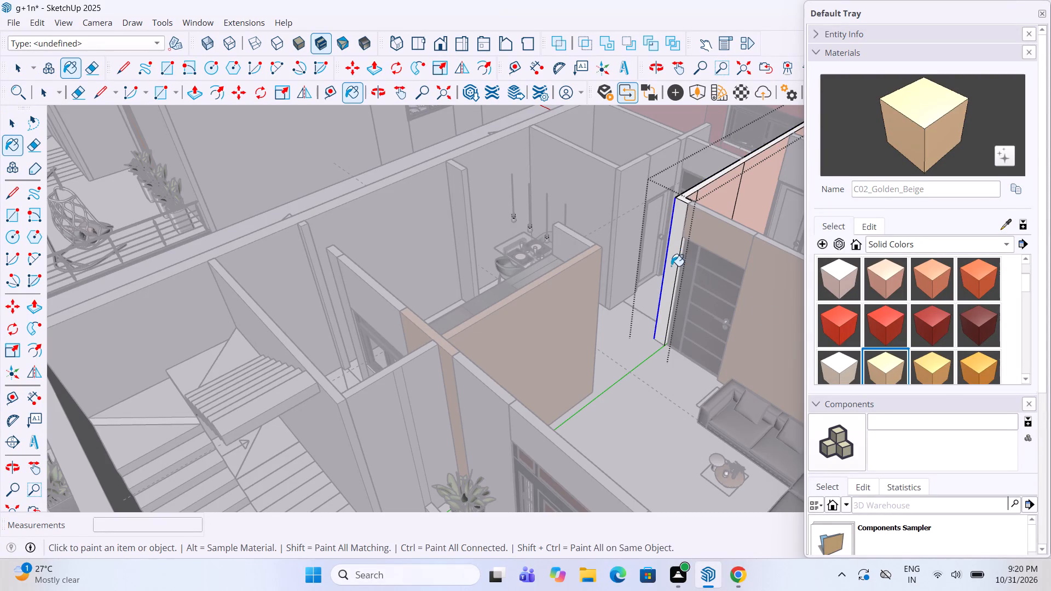
{"action": "left_click", "coordinate": [668, 263]}
{"action": "left_click", "coordinate": [670, 266]}
{"action": "key", "text": "space"}
{"action": "left_click", "coordinate": [635, 344]}
{"action": "scroll", "coordinate": [631, 344], "scroll_direction": "down", "scroll_amount": 2}
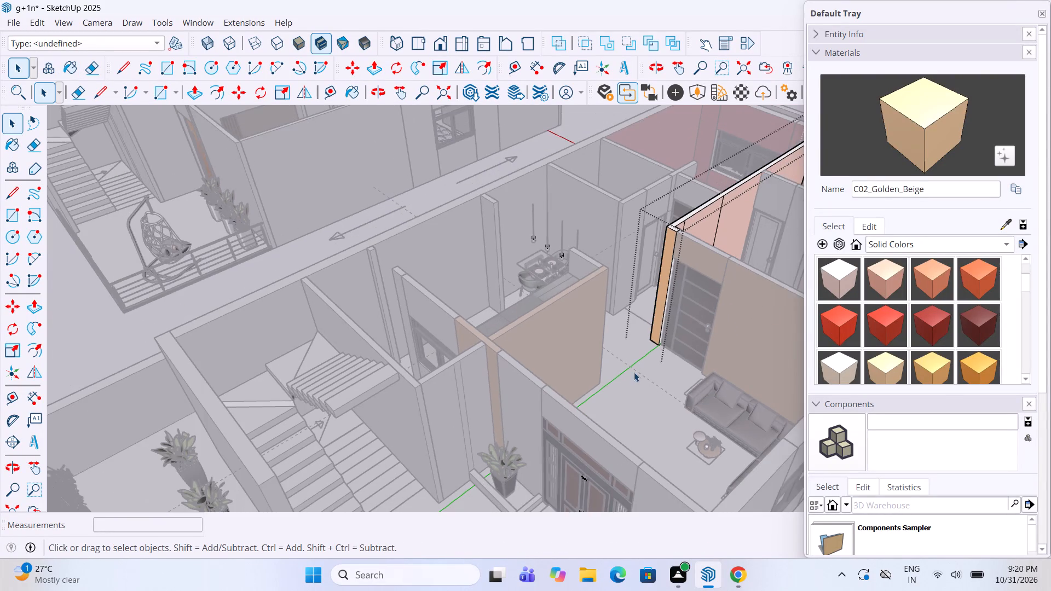
{"action": "left_click", "coordinate": [634, 373]}
Paint the dining-side face of the partition wall between the dining area and the toilet with C07_Caramel_Shine.
{"action": "middle_click_drag", "start_coordinate": [642, 176], "coordinate": [610, 260]}
{"action": "middle_click_drag", "start_coordinate": [611, 259], "coordinate": [738, 223]}
{"action": "scroll", "coordinate": [594, 218], "scroll_direction": "up", "scroll_amount": 3}
{"action": "double_click", "coordinate": [535, 240]}
{"action": "left_click", "coordinate": [550, 240]}
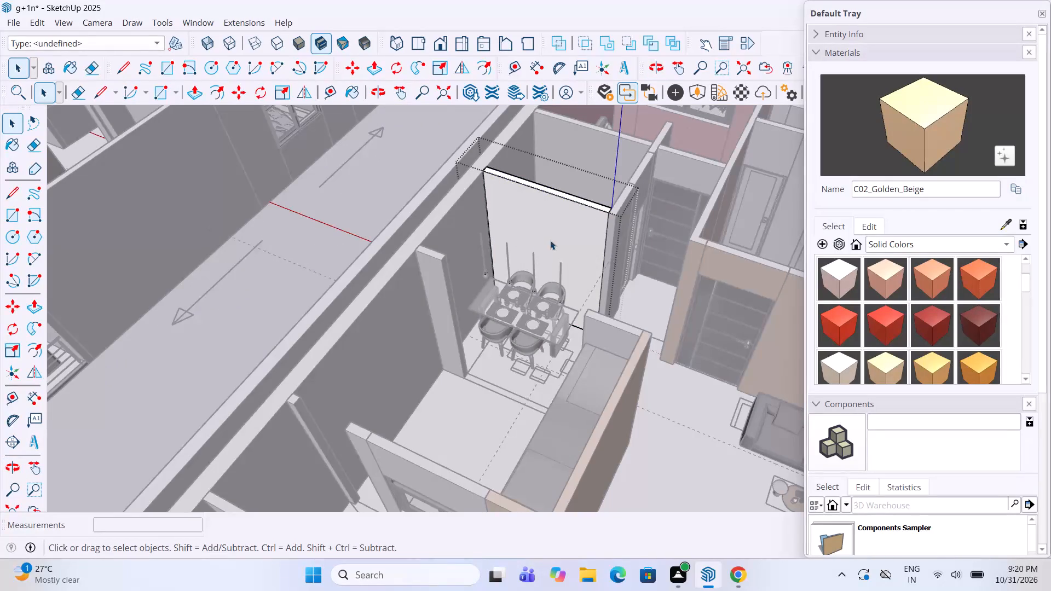
{"action": "scroll", "coordinate": [867, 303], "scroll_direction": "down", "scroll_amount": 1}
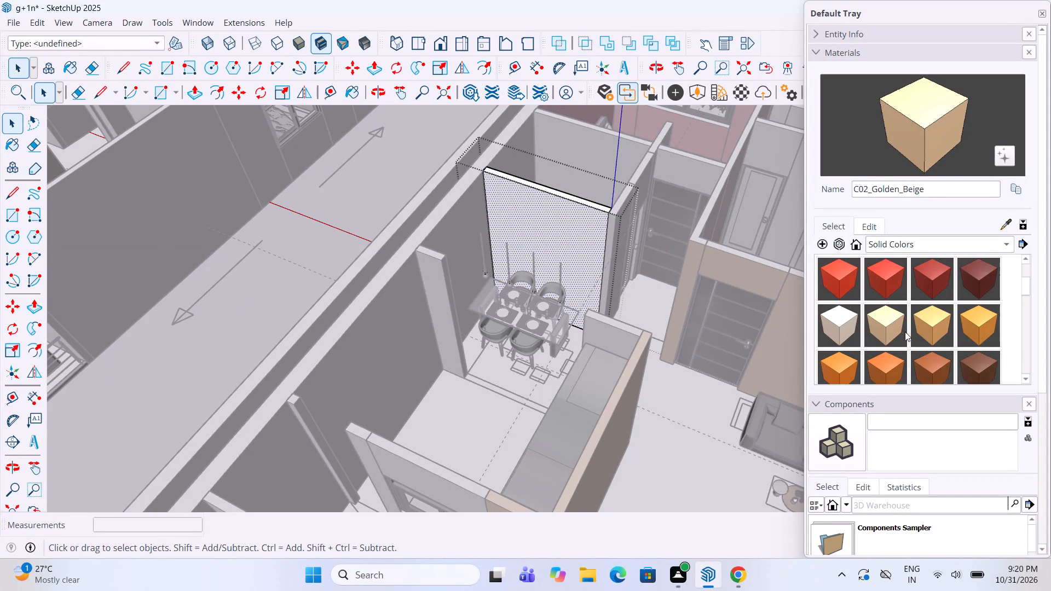
{"action": "scroll", "coordinate": [921, 336], "scroll_direction": "down", "scroll_amount": 1}
{"action": "left_click", "coordinate": [932, 322]}
{"action": "left_click", "coordinate": [553, 240]}
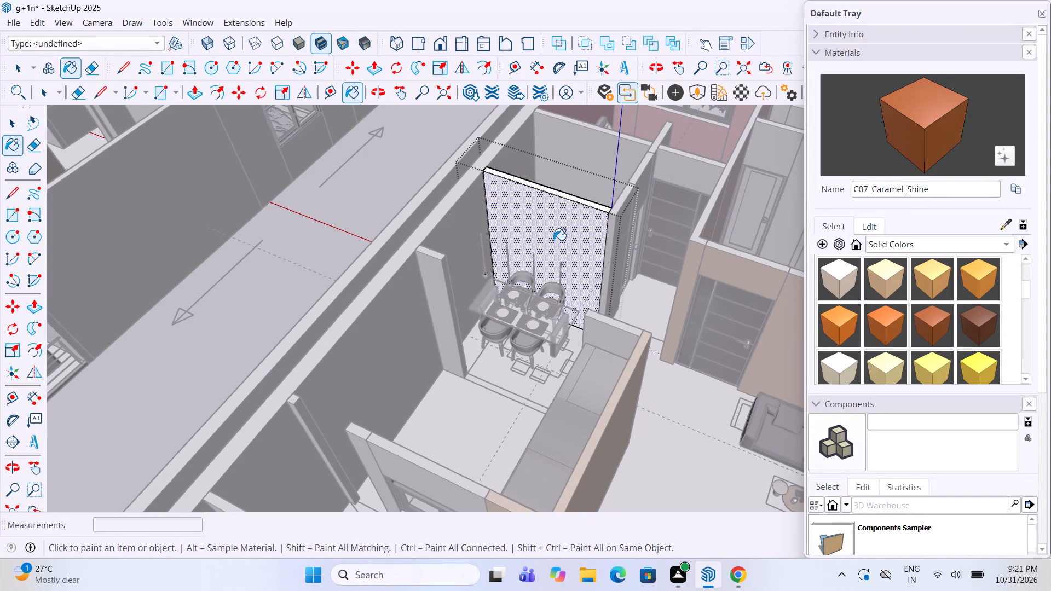
{"action": "key", "text": "space"}
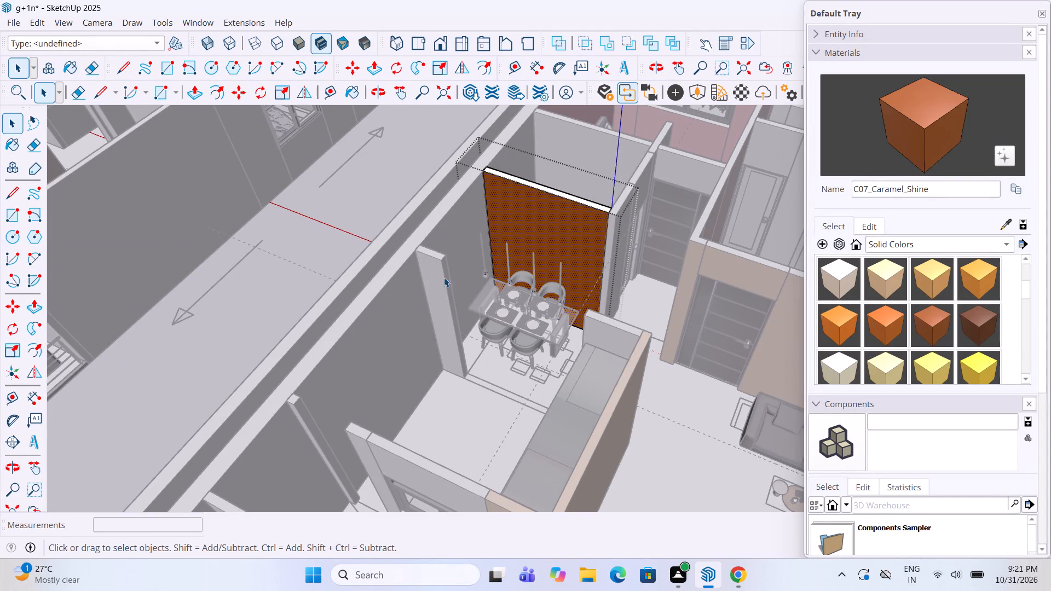
{"action": "left_click", "coordinate": [351, 208]}
Paint the dining-area section of the long outer wall with C07_Caramel_Shine.
{"action": "middle_click_drag", "start_coordinate": [591, 308], "coordinate": [483, 302]}
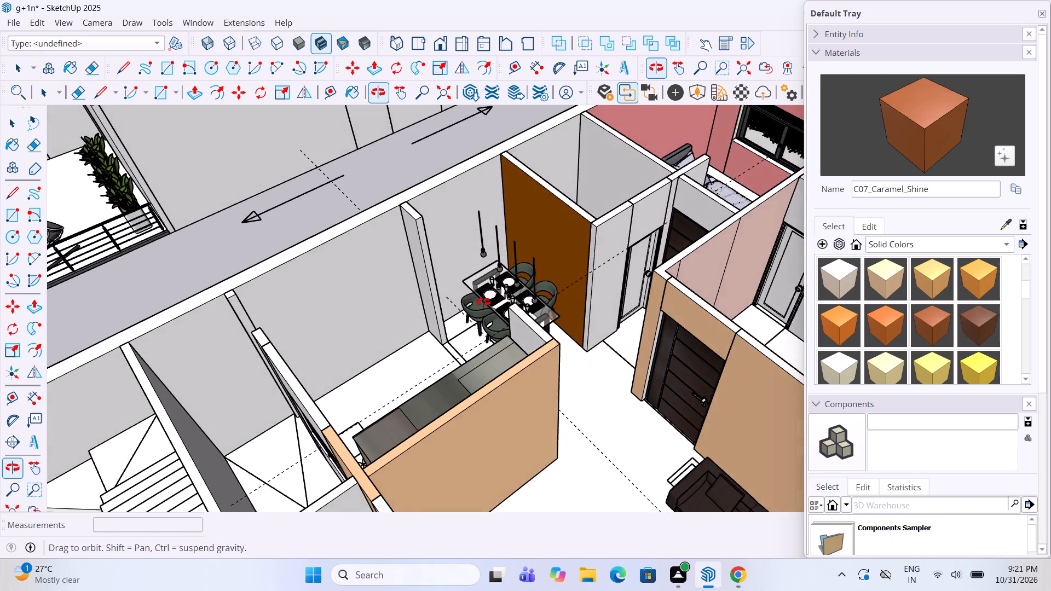
{"action": "middle_click_drag", "start_coordinate": [483, 302], "coordinate": [452, 323]}
{"action": "scroll", "coordinate": [479, 199], "scroll_direction": "up", "scroll_amount": 1}
{"action": "double_click", "coordinate": [479, 206]}
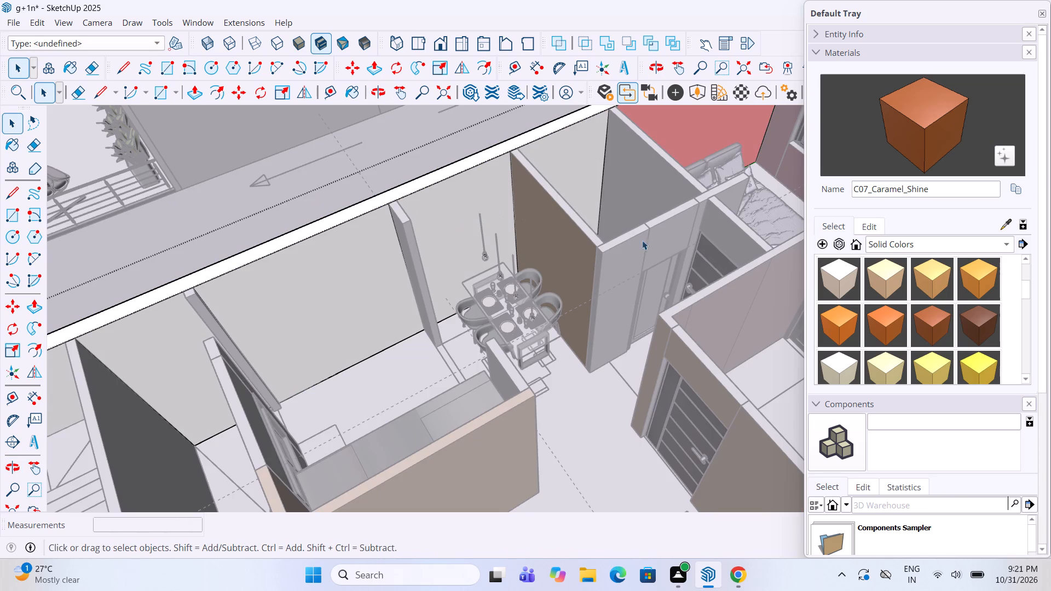
{"action": "left_click", "coordinate": [921, 326]}
{"action": "left_click", "coordinate": [934, 331]}
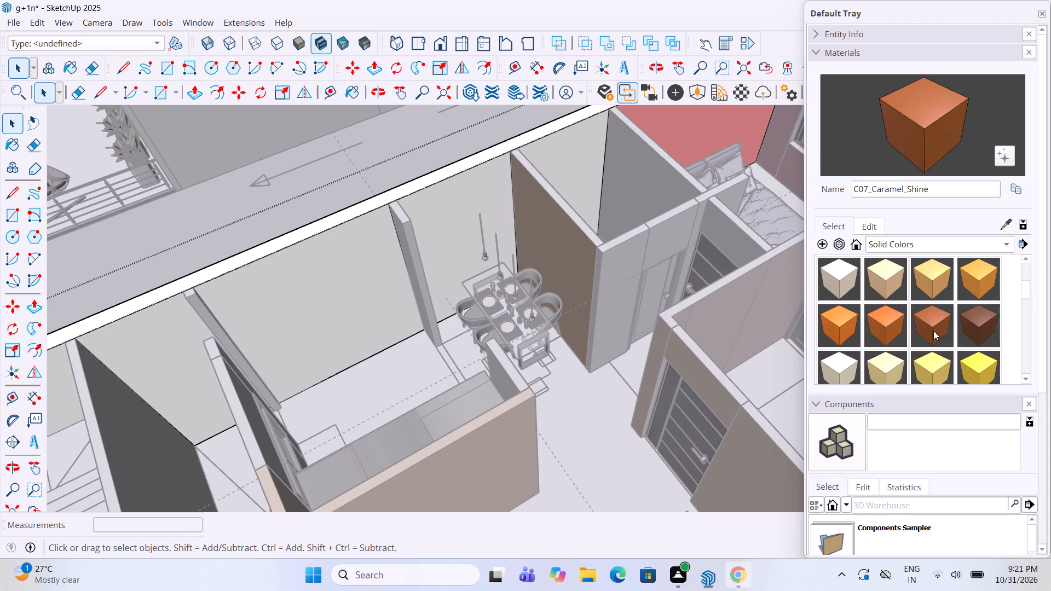
{"action": "left_click", "coordinate": [441, 230]}
{"action": "key", "text": "space"}
{"action": "left_click", "coordinate": [444, 151]}
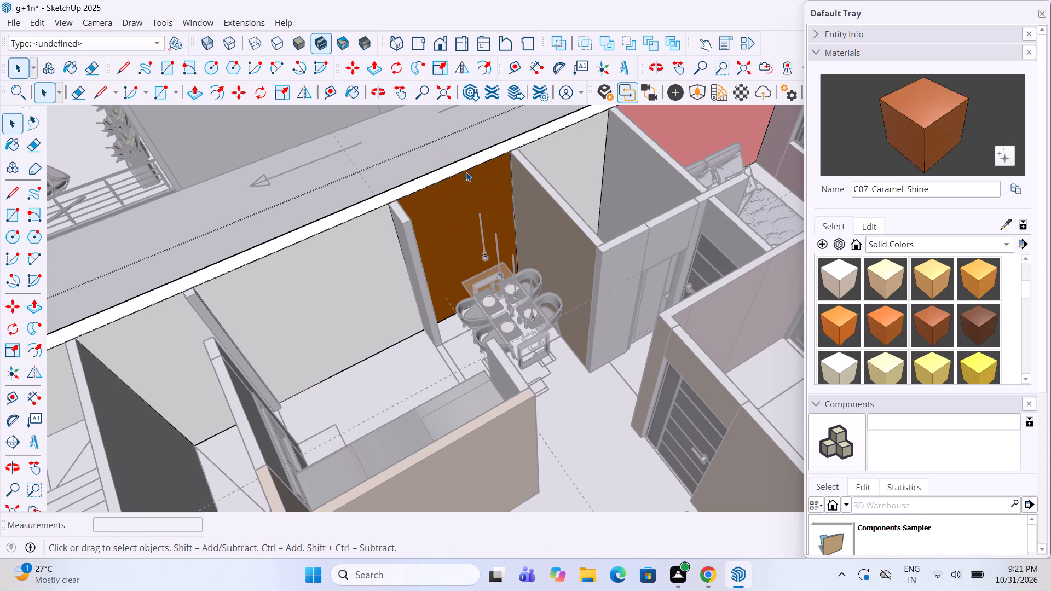
{"action": "middle_click_drag", "start_coordinate": [509, 205], "coordinate": [564, 197]}
{"action": "left_click", "coordinate": [643, 418]}
Paint the dining-side face of the narrow wall between the kitchen and the dining area with C06_Saffron_Kiss.
{"action": "middle_click_drag", "start_coordinate": [525, 268], "coordinate": [623, 244]}
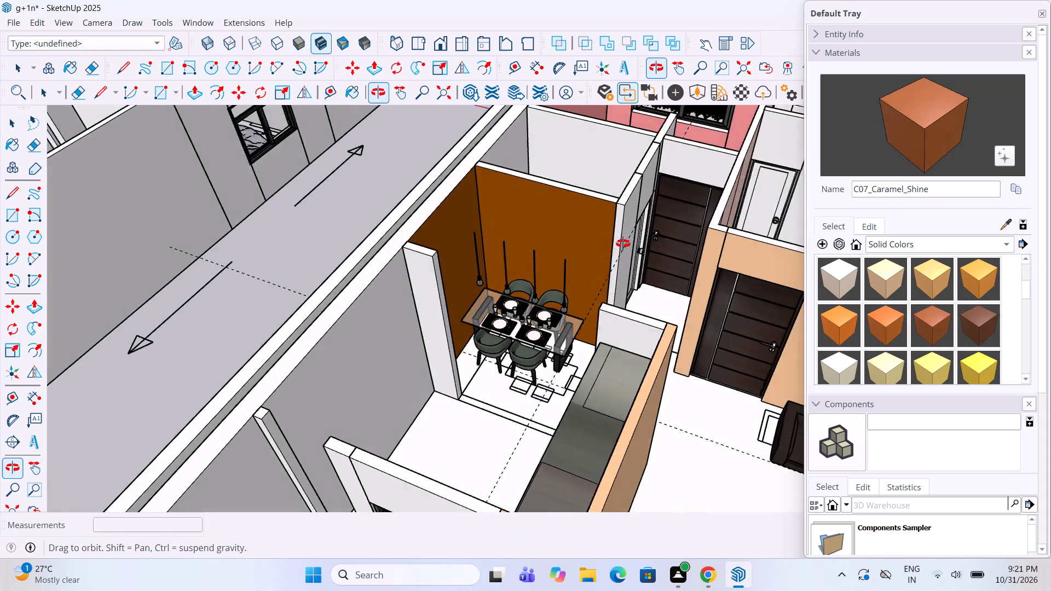
{"action": "middle_click_drag", "start_coordinate": [623, 244], "coordinate": [274, 259]}
{"action": "middle_click_drag", "start_coordinate": [477, 280], "coordinate": [425, 263]}
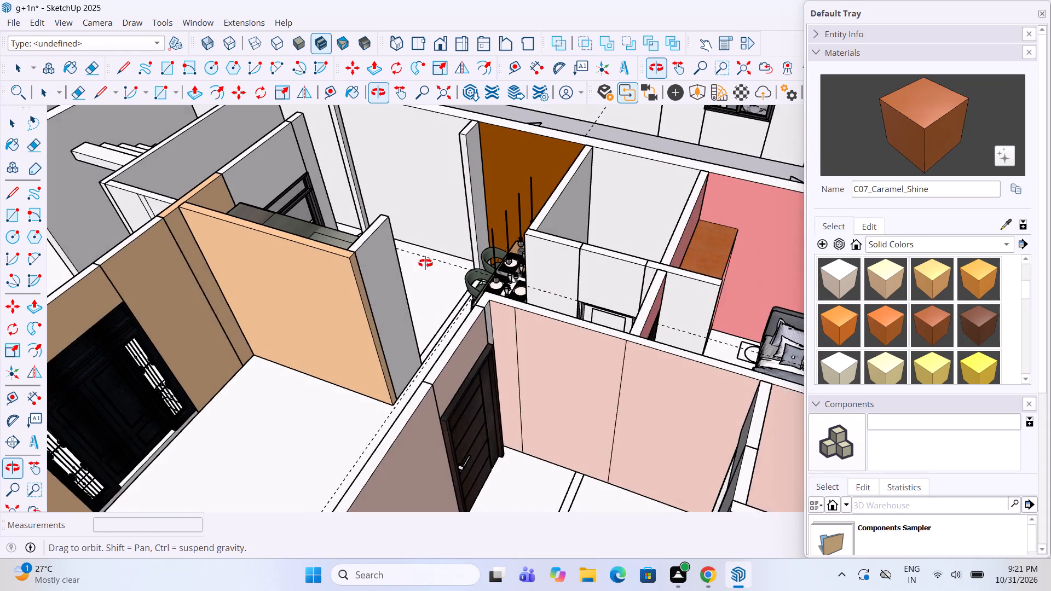
{"action": "middle_click_drag", "start_coordinate": [425, 263], "coordinate": [423, 275]}
{"action": "scroll", "coordinate": [544, 195], "scroll_direction": "up", "scroll_amount": 2}
{"action": "double_click", "coordinate": [466, 200]}
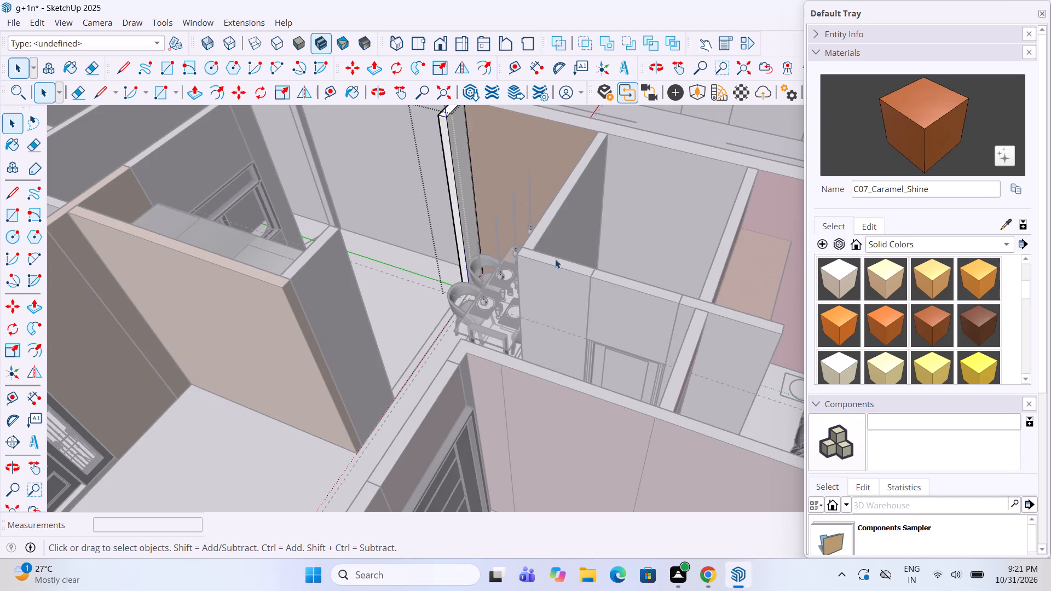
{"action": "left_click", "coordinate": [883, 327]}
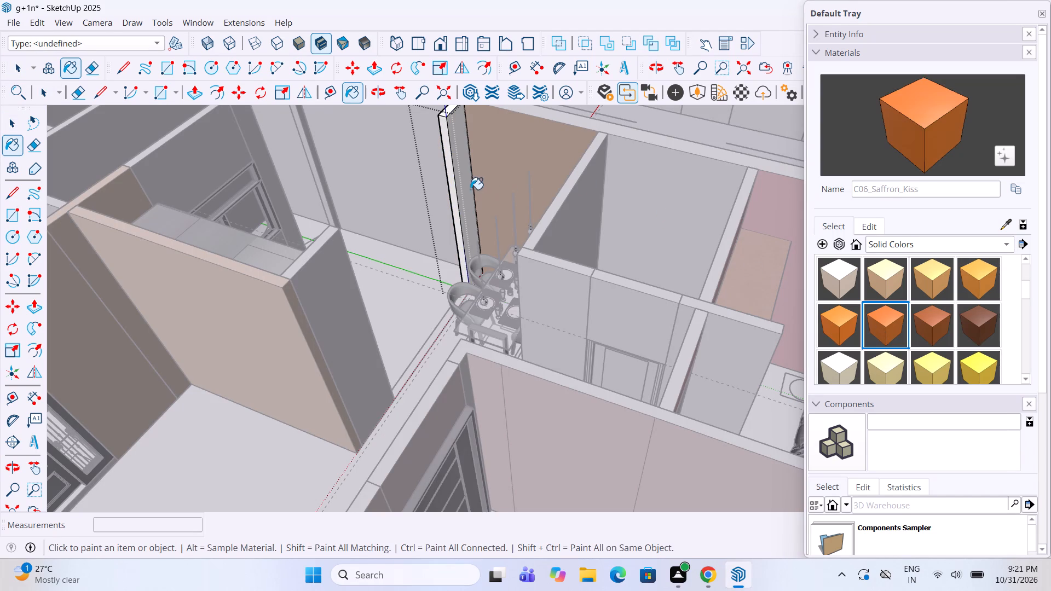
{"action": "left_click", "coordinate": [460, 186]}
{"action": "key", "text": "space"}
{"action": "left_click", "coordinate": [706, 129]}
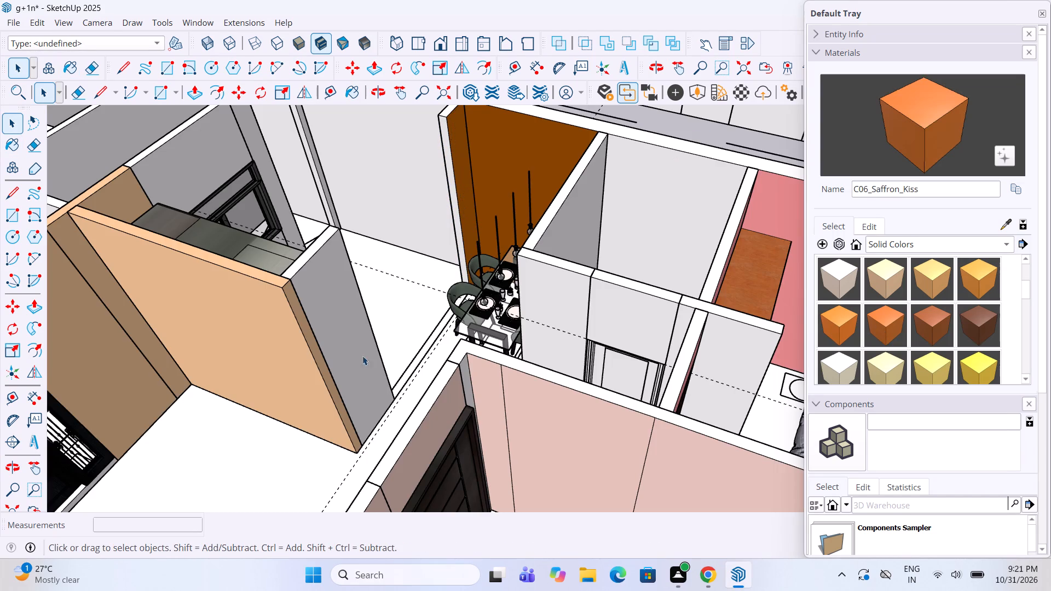
Paint the outer face of the short return wall at the end of the kitchen counter with C02_Golden_Beige.
{"action": "double_click", "coordinate": [350, 355]}
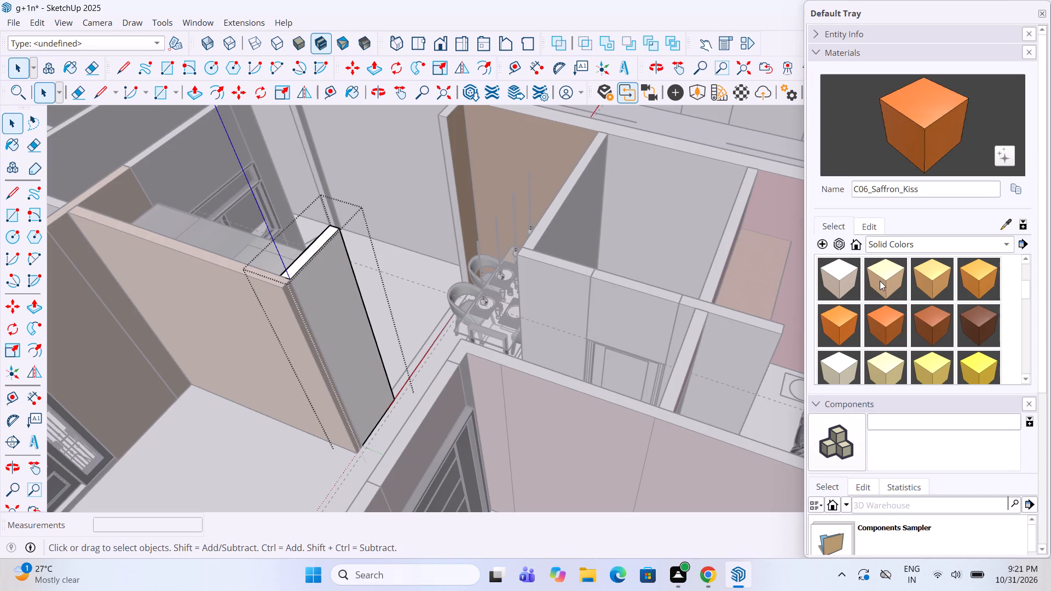
{"action": "left_click", "coordinate": [880, 281]}
{"action": "left_click", "coordinate": [336, 331]}
{"action": "key", "text": "space"}
{"action": "left_click", "coordinate": [278, 452]}
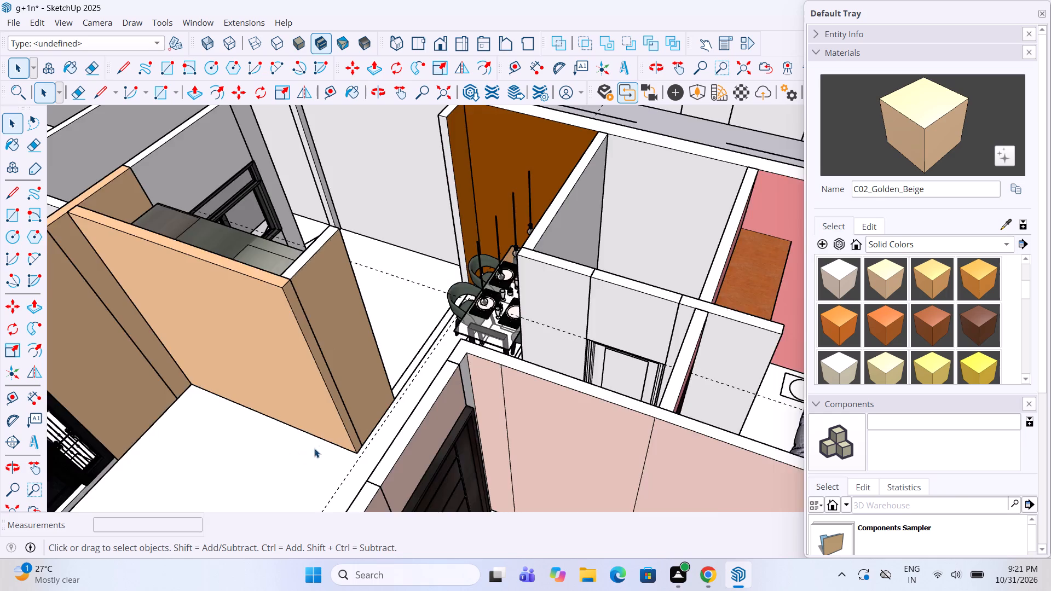
Paint the kitchen section of the long outer wall with D05_Goldenrod_Hue.
{"action": "scroll", "coordinate": [326, 443], "scroll_direction": "down", "scroll_amount": 2}
{"action": "middle_click_drag", "start_coordinate": [304, 351], "coordinate": [580, 357]}
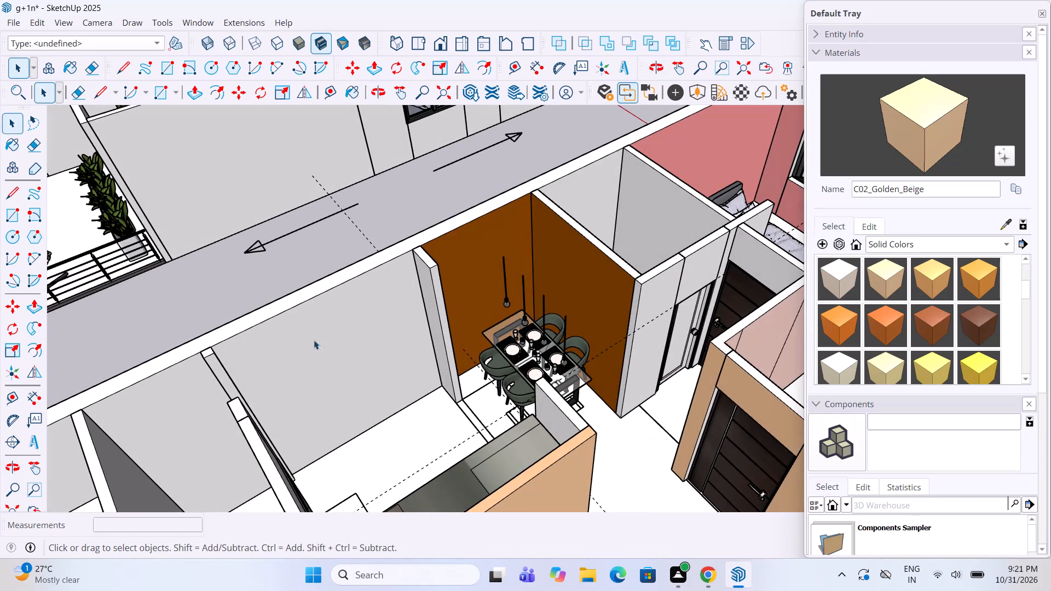
{"action": "double_click", "coordinate": [314, 340]}
{"action": "scroll", "coordinate": [862, 319], "scroll_direction": "down", "scroll_amount": 2}
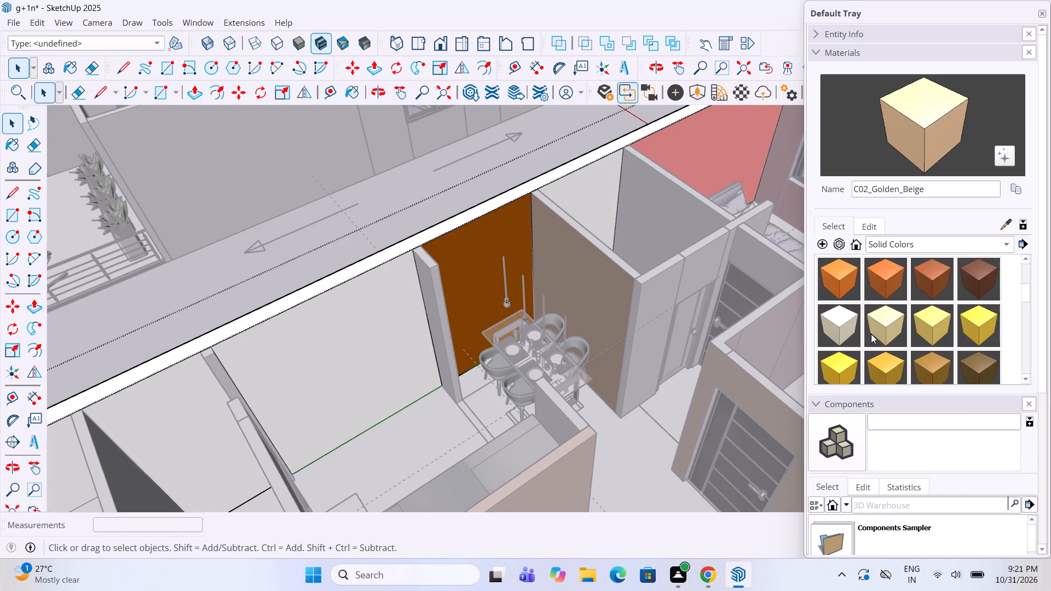
{"action": "scroll", "coordinate": [871, 334], "scroll_direction": "down", "scroll_amount": 1}
{"action": "left_click", "coordinate": [849, 277]}
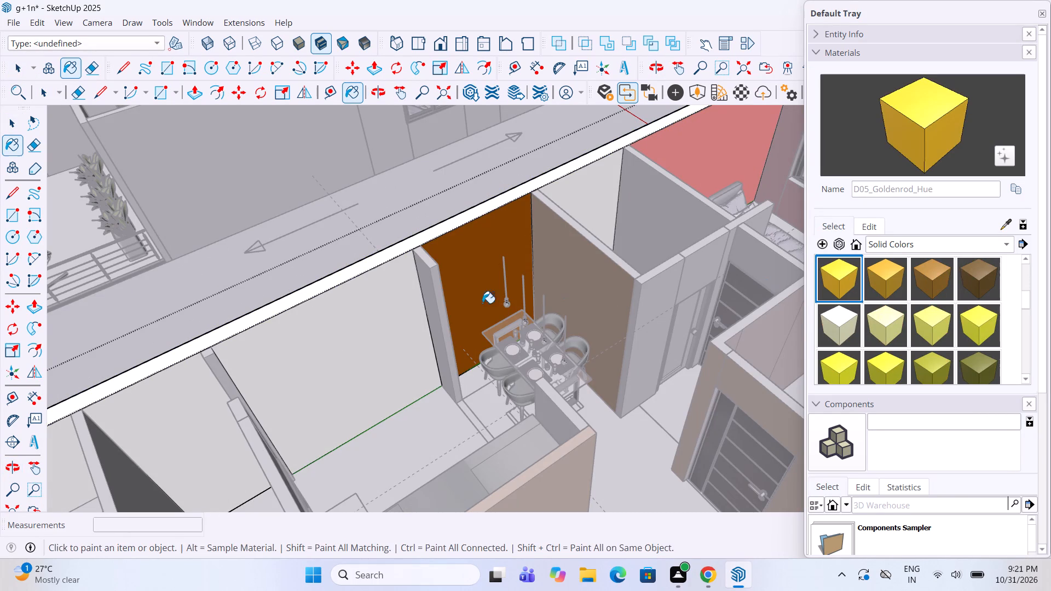
{"action": "left_click", "coordinate": [311, 322]}
{"action": "middle_click_drag", "start_coordinate": [448, 311], "coordinate": [262, 319]}
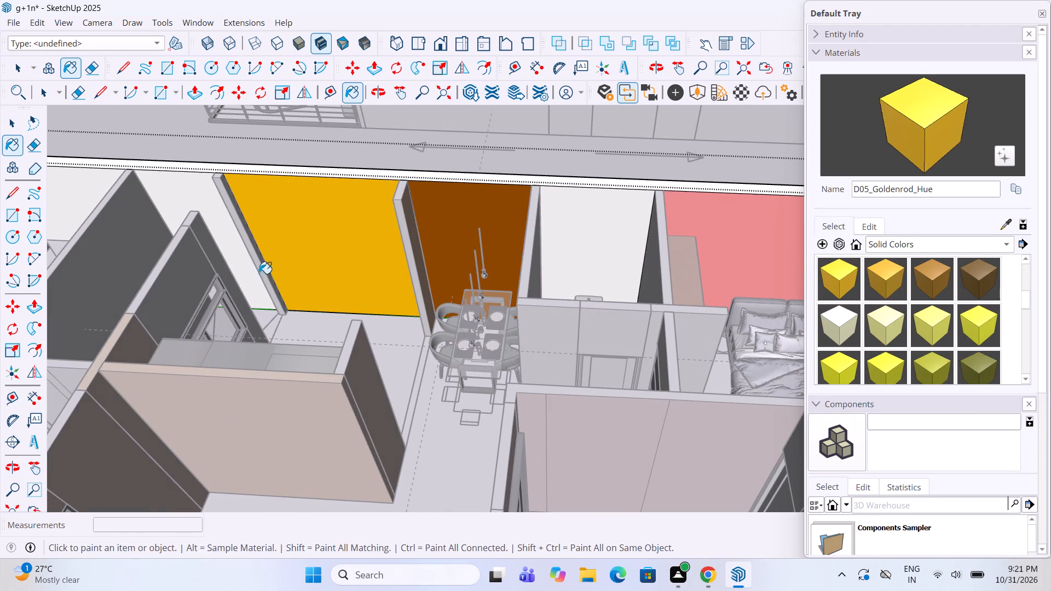
{"action": "key", "text": "space"}
{"action": "left_click", "coordinate": [528, 159]}
{"action": "scroll", "coordinate": [550, 257], "scroll_direction": "down", "scroll_amount": 4}
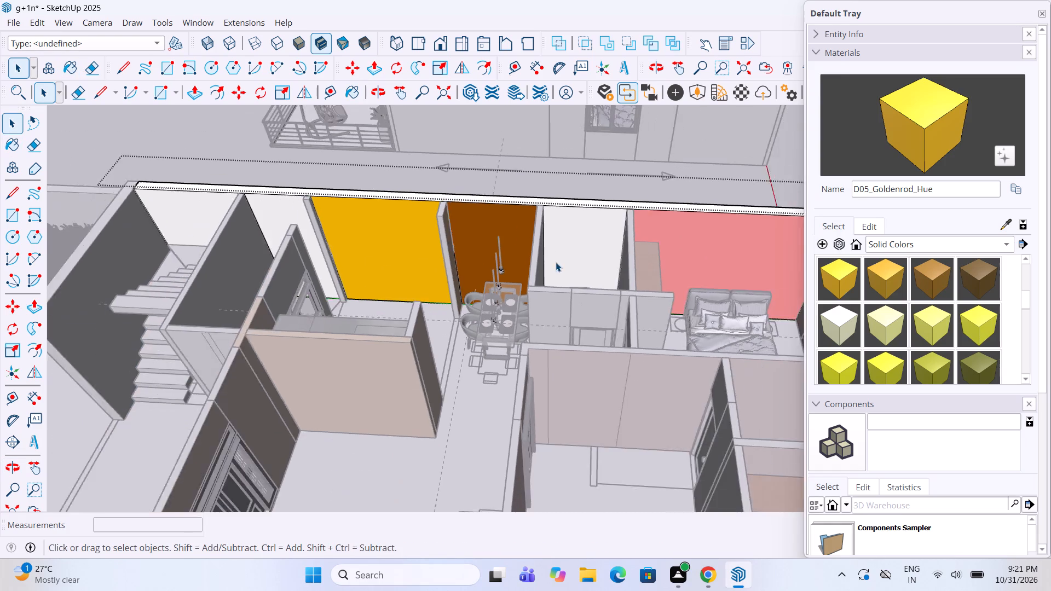
{"action": "middle_click_drag", "start_coordinate": [556, 263], "coordinate": [504, 264]}
{"action": "left_click", "coordinate": [522, 132]}
Paint the kitchen wall faces above and below the window with D05_Goldenrod_Hue.
{"action": "scroll", "coordinate": [516, 199], "scroll_direction": "down", "scroll_amount": 4}
{"action": "middle_click_drag", "start_coordinate": [507, 212], "coordinate": [310, 237]}
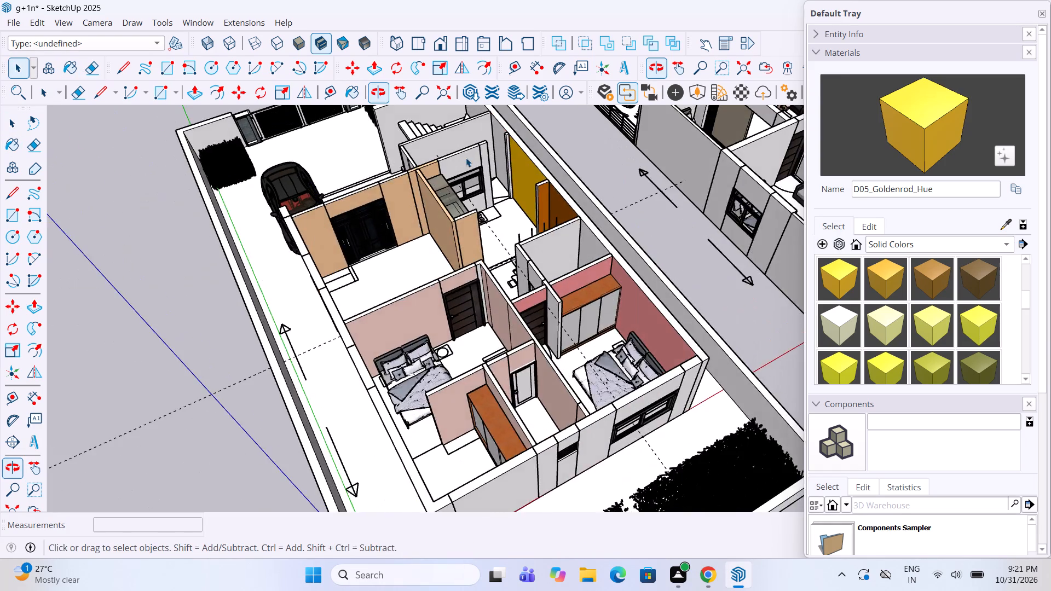
{"action": "scroll", "coordinate": [466, 158], "scroll_direction": "up", "scroll_amount": 7}
{"action": "double_click", "coordinate": [464, 169]}
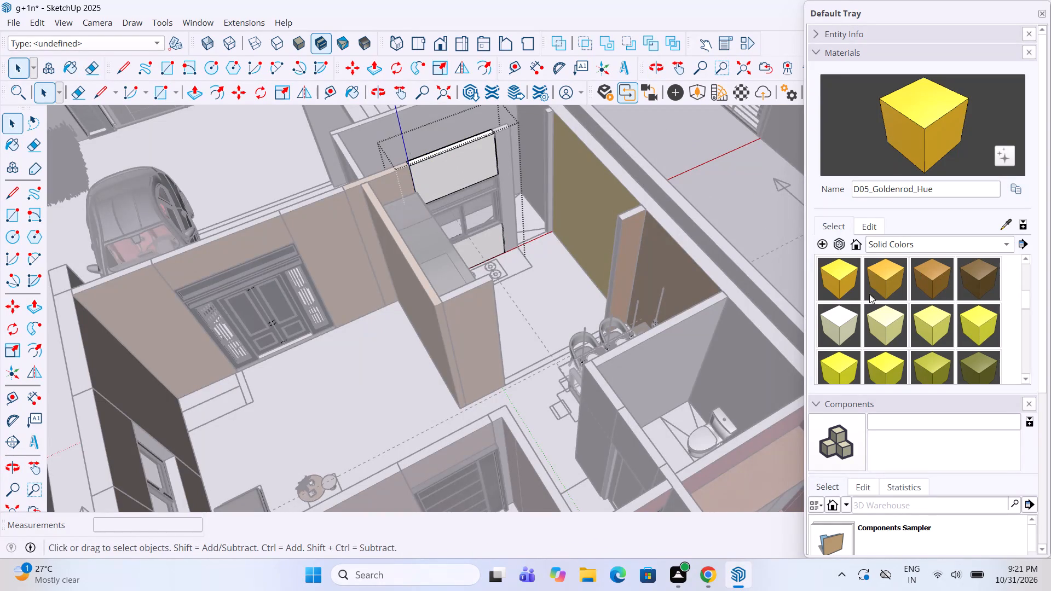
{"action": "left_click", "coordinate": [848, 281]}
{"action": "left_click", "coordinate": [464, 172]}
{"action": "left_click", "coordinate": [476, 257]}
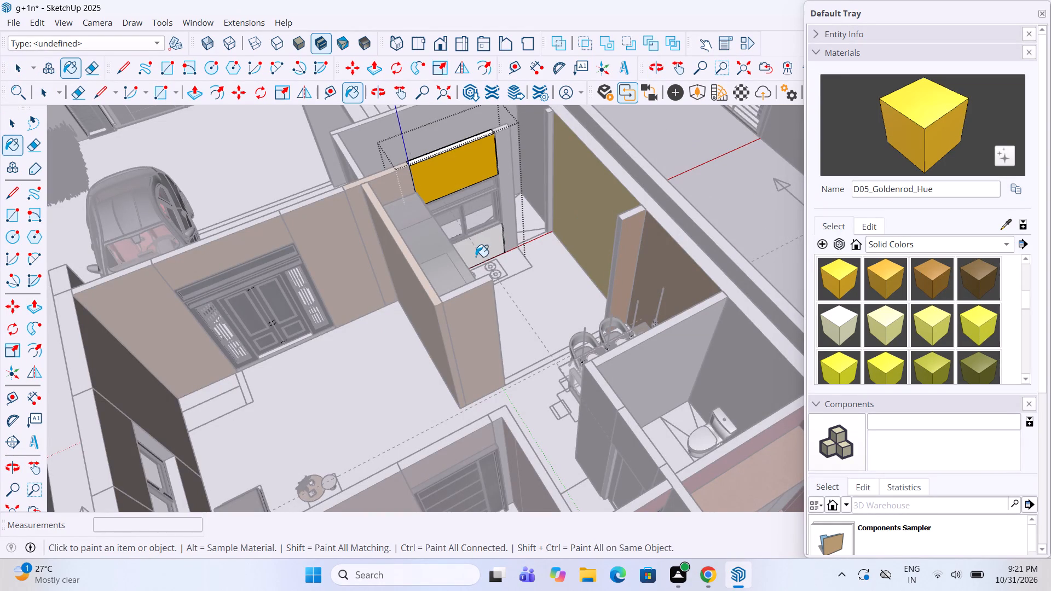
{"action": "key", "text": "space"}
{"action": "left_click", "coordinate": [542, 252]}
Paint the narrow wall panel beside the kitchen window with D05_Goldenrod_Hue.
{"action": "triple_click", "coordinate": [510, 194]}
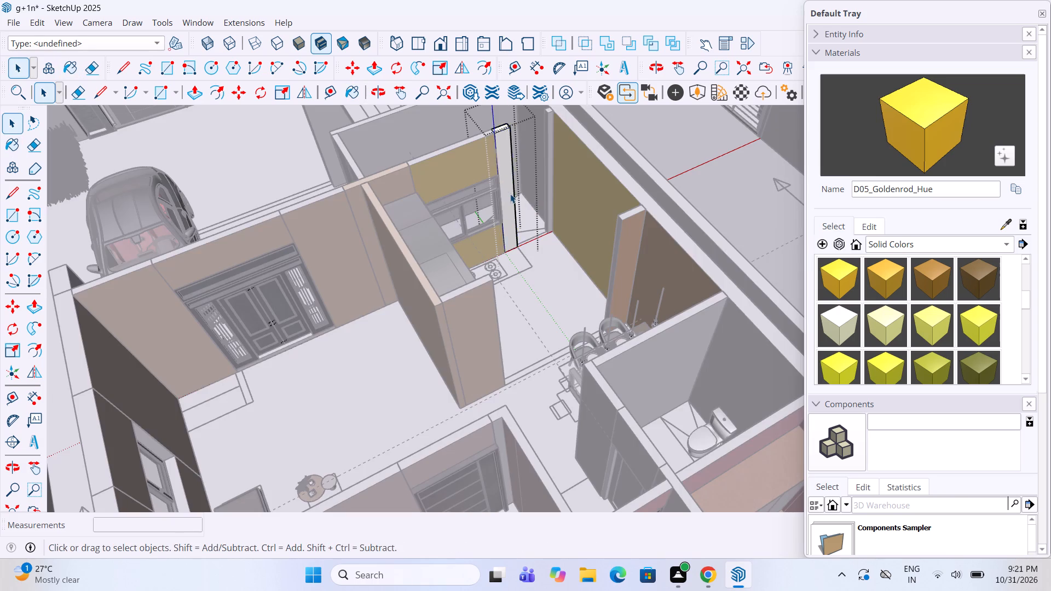
{"action": "left_click", "coordinate": [846, 275]}
{"action": "left_click", "coordinate": [505, 182]}
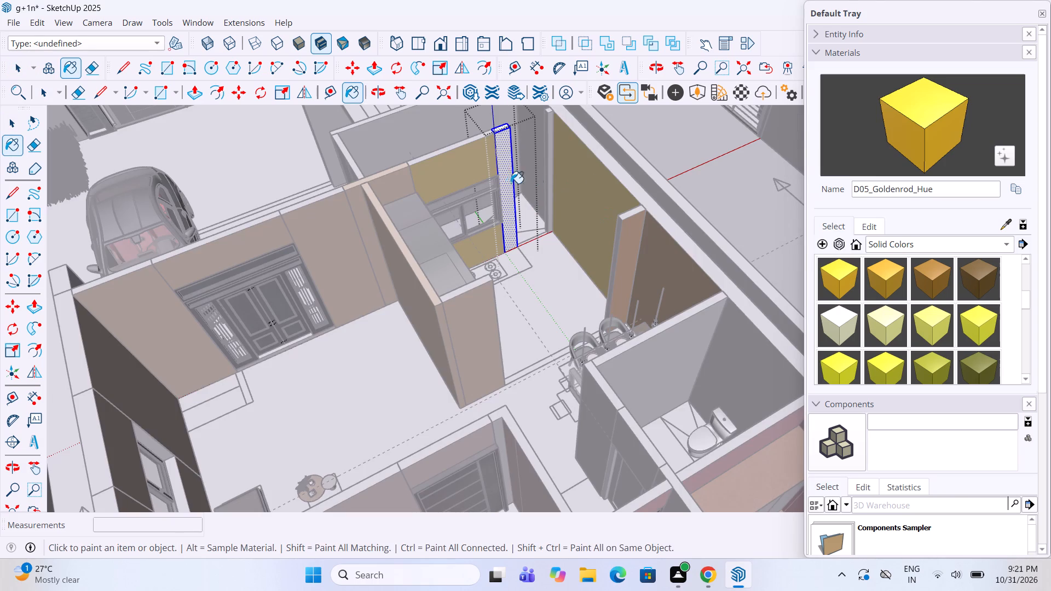
{"action": "key", "text": "space"}
{"action": "left_click", "coordinate": [742, 185]}
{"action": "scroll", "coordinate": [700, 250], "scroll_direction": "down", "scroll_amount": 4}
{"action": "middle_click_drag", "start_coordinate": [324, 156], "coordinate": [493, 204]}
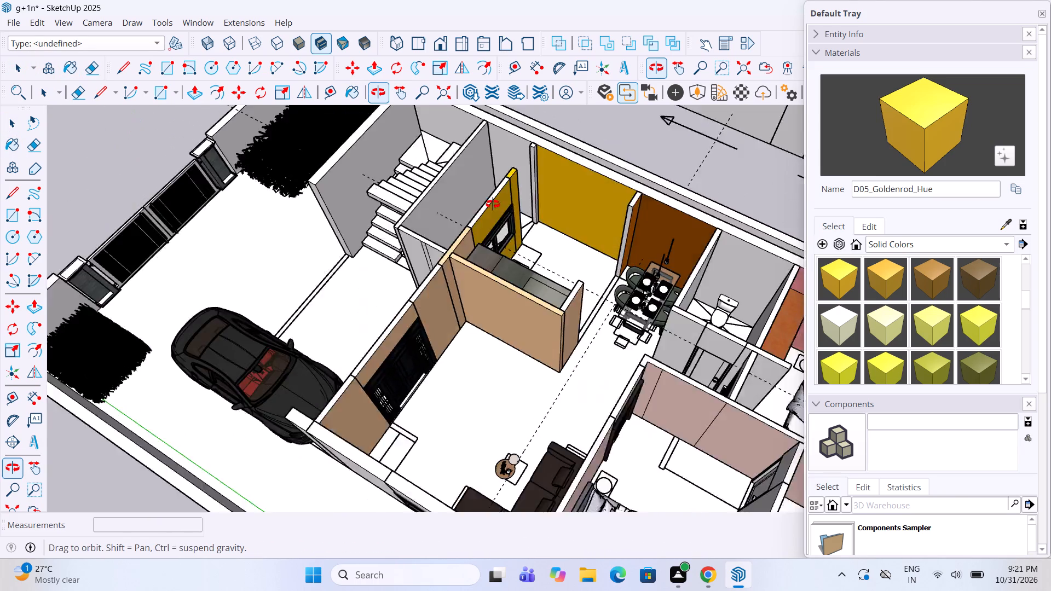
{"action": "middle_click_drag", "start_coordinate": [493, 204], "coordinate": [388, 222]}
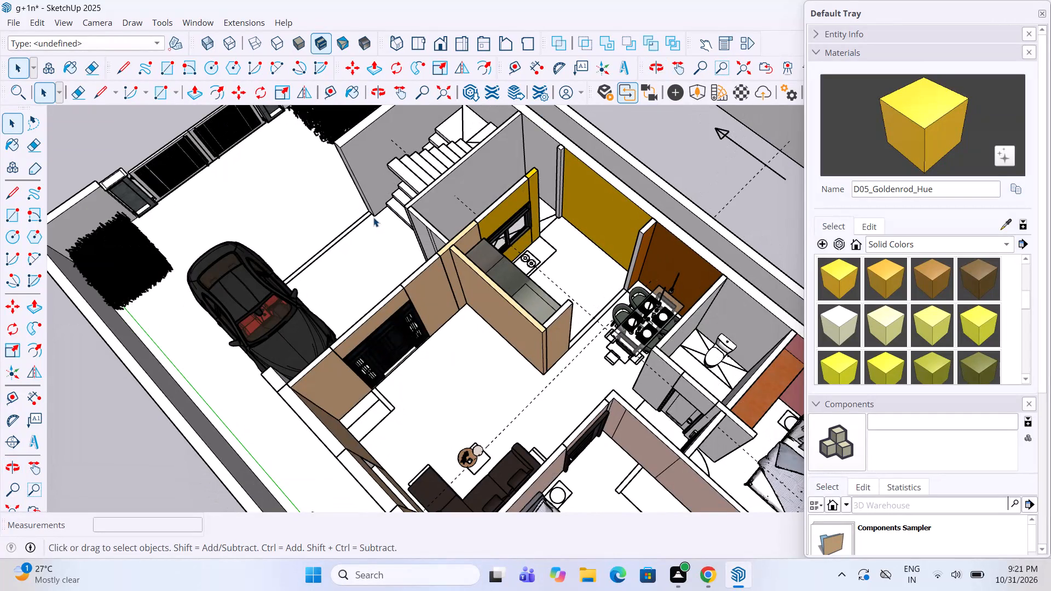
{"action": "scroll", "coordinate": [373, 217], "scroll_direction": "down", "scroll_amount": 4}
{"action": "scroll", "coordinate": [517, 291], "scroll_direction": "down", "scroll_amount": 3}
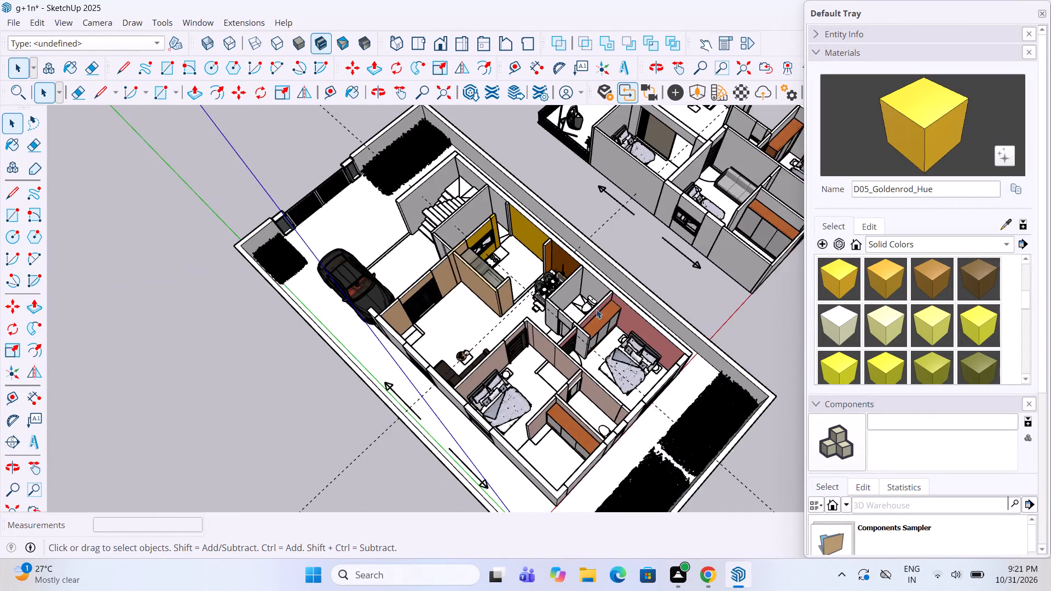
Paint the toilet wall section beside the dining area, next to the toilet door, with E01_Mint_Frost.
{"action": "scroll", "coordinate": [618, 318], "scroll_direction": "up", "scroll_amount": 6}
{"action": "scroll", "coordinate": [542, 327], "scroll_direction": "up", "scroll_amount": 3}
{"action": "middle_click_drag", "start_coordinate": [542, 327], "coordinate": [674, 290]}
{"action": "scroll", "coordinate": [465, 344], "scroll_direction": "up", "scroll_amount": 4}
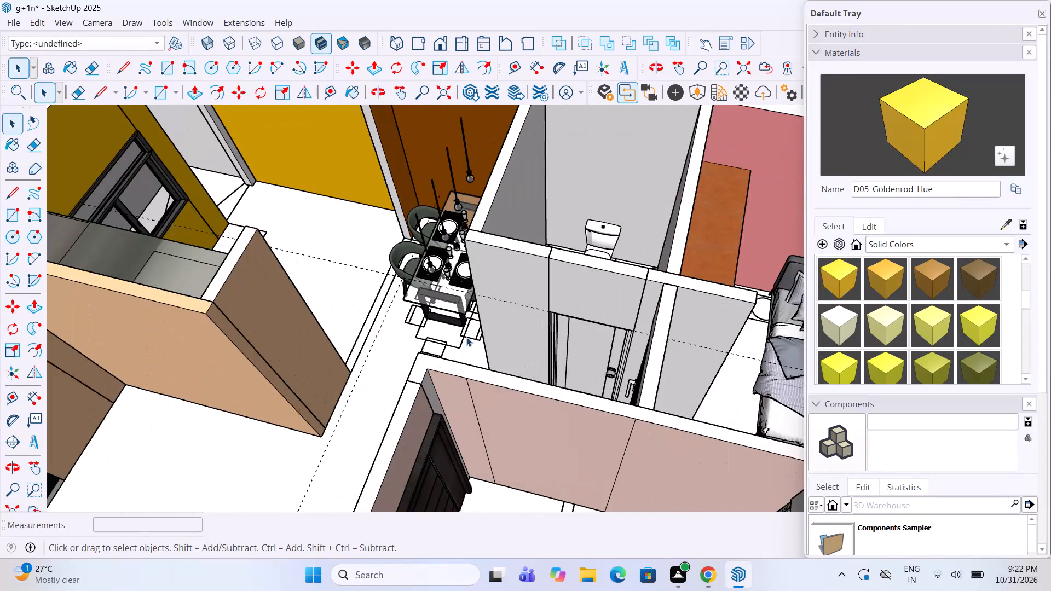
{"action": "double_click", "coordinate": [513, 314]}
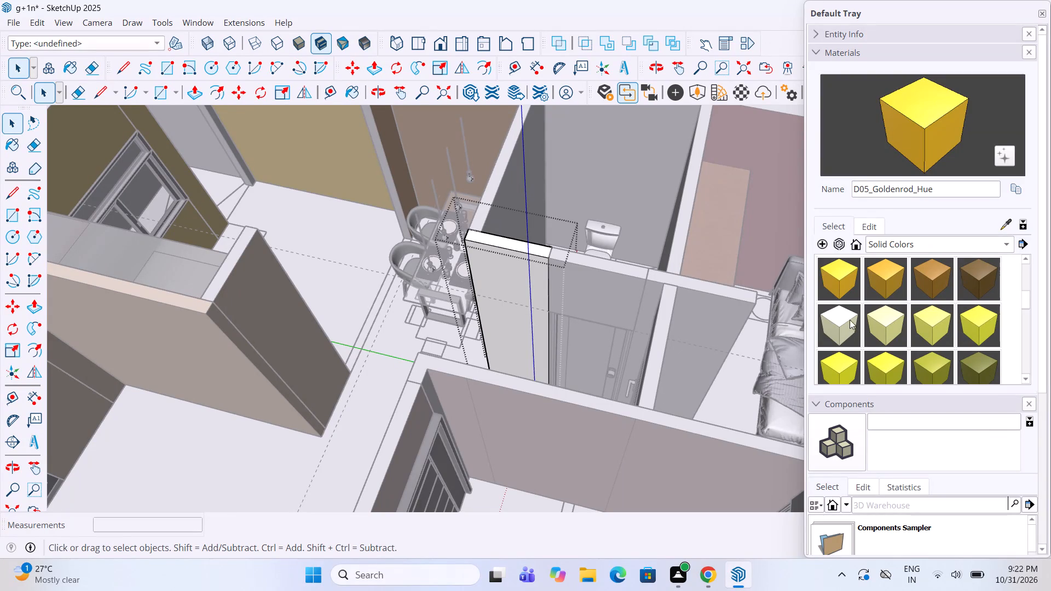
{"action": "left_click", "coordinate": [849, 327]}
{"action": "left_click", "coordinate": [532, 311]}
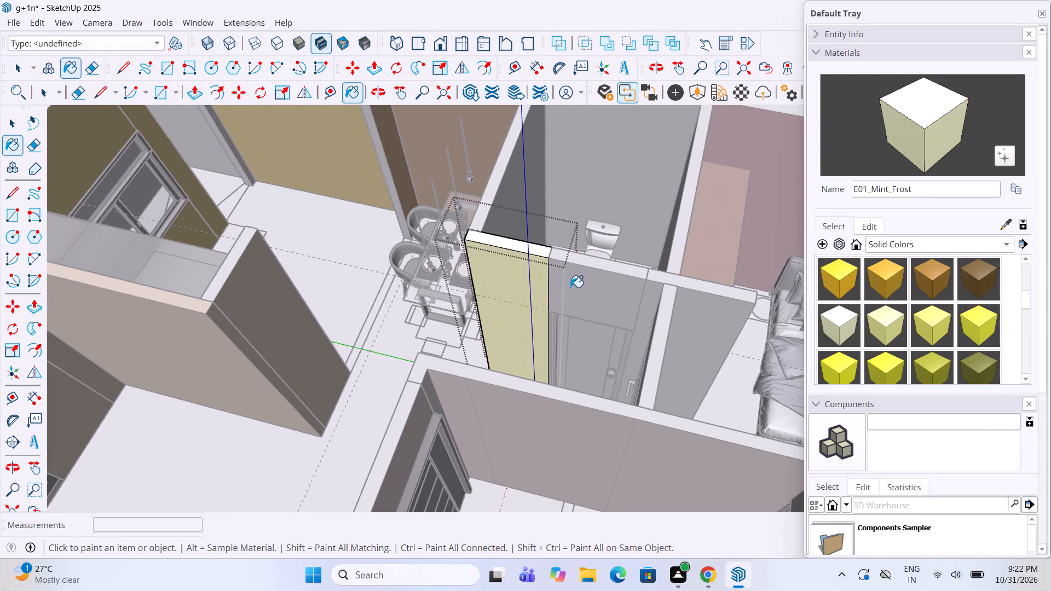
{"action": "key", "text": "space"}
{"action": "left_click", "coordinate": [600, 256]}
Paint the wall face above the toilet door with E01_Mint_Frost.
{"action": "scroll", "coordinate": [596, 312], "scroll_direction": "down", "scroll_amount": 5}
{"action": "scroll", "coordinate": [626, 325], "scroll_direction": "up", "scroll_amount": 4}
{"action": "left_click", "coordinate": [584, 285]}
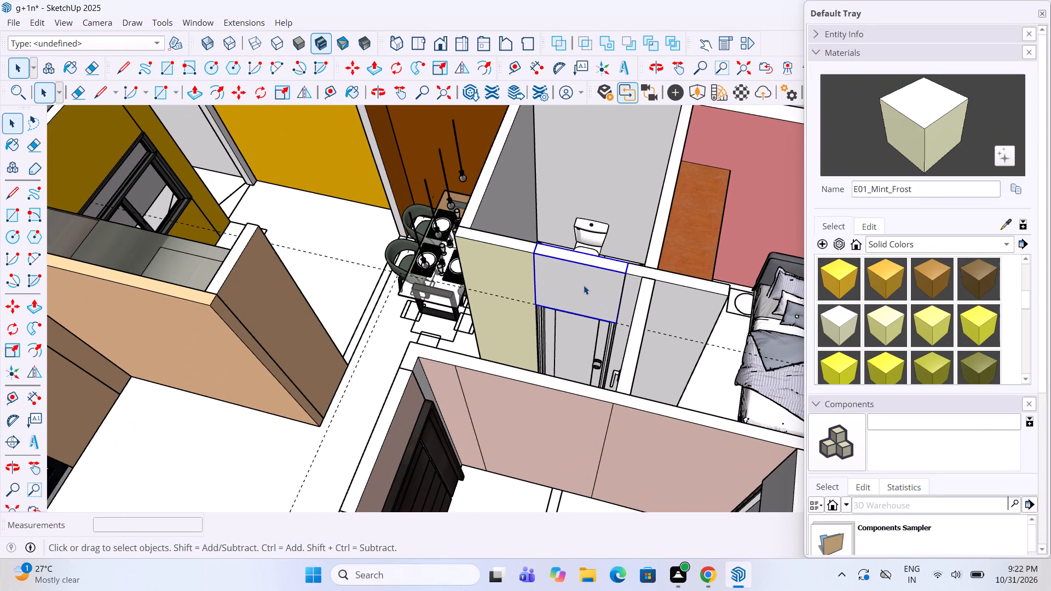
{"action": "left_click", "coordinate": [584, 285]}
{"action": "left_click", "coordinate": [837, 322]}
{"action": "left_click", "coordinate": [594, 289]}
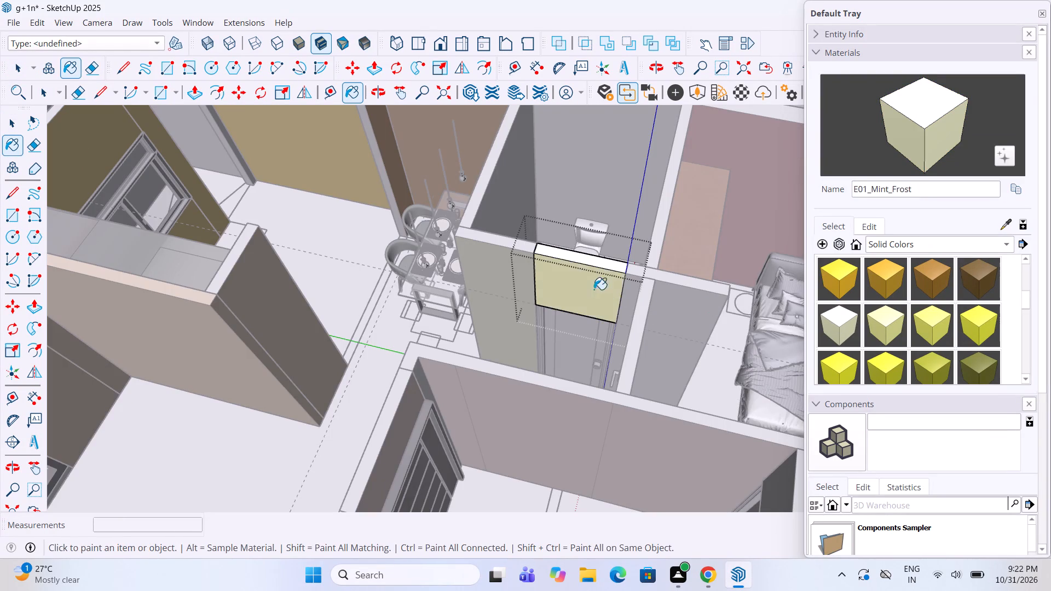
{"action": "key", "text": "space"}
{"action": "left_click", "coordinate": [752, 408]}
Paint the wall panel on the far side of the toilet door, towards the pink bedroom, with E01_Mint_Frost.
{"action": "triple_click", "coordinate": [668, 349]}
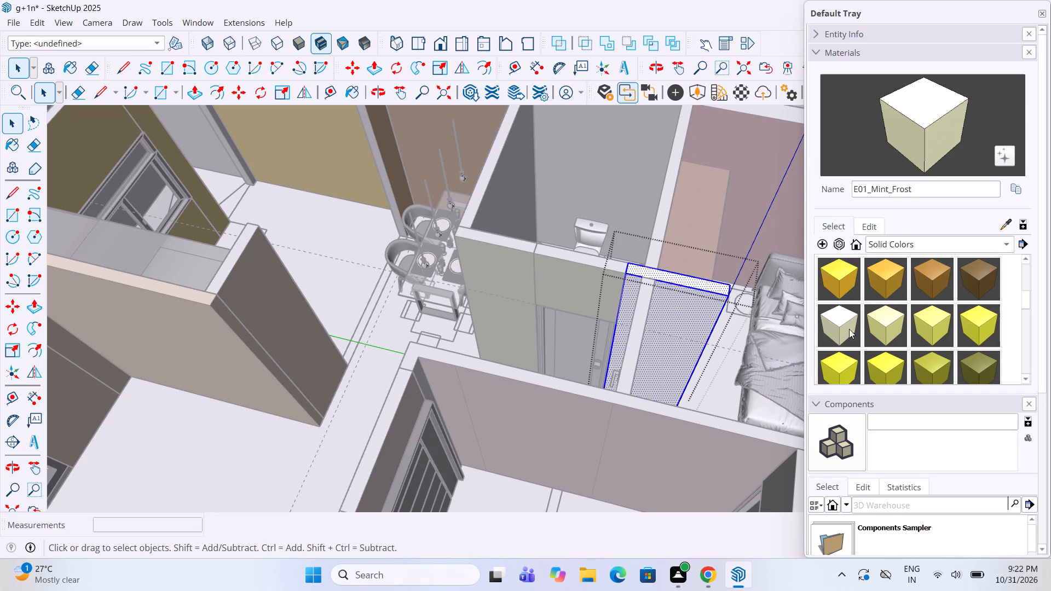
{"action": "left_click", "coordinate": [855, 325]}
{"action": "left_click", "coordinate": [707, 324]}
{"action": "key", "text": "space"}
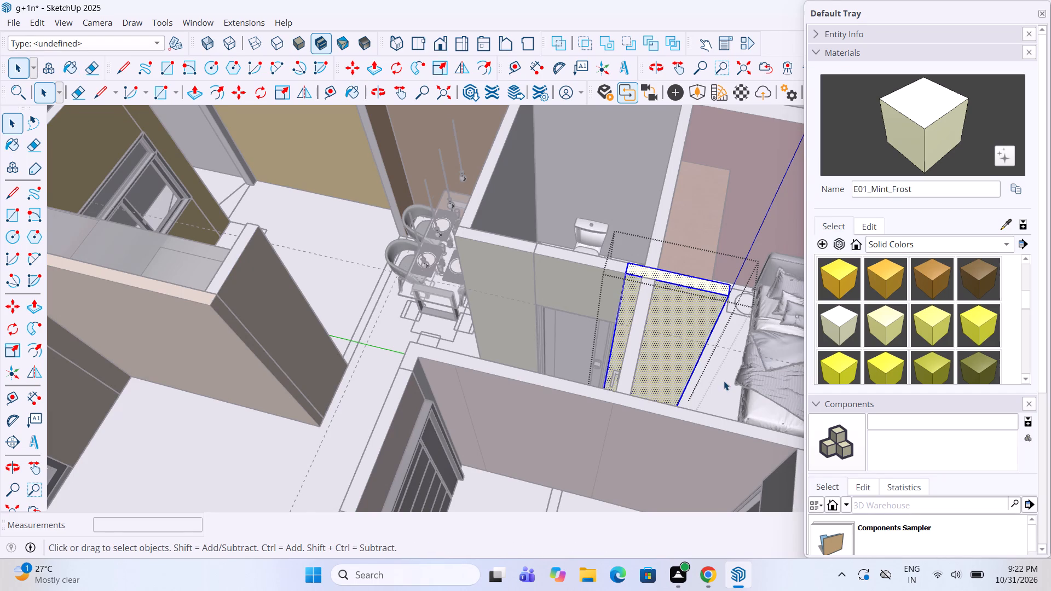
{"action": "left_click", "coordinate": [724, 381]}
Paint the freestanding partition in front of the wardrobe in the front bedroom with D01_Frost_White.
{"action": "scroll", "coordinate": [650, 392], "scroll_direction": "down", "scroll_amount": 5}
{"action": "middle_click_drag", "start_coordinate": [494, 338], "coordinate": [719, 323]}
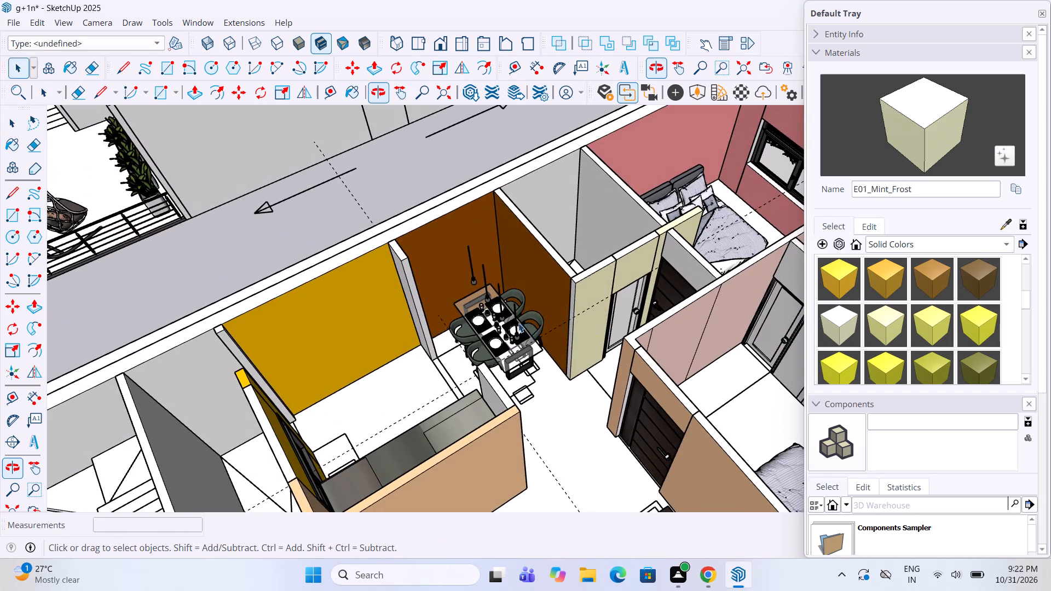
{"action": "scroll", "coordinate": [510, 309], "scroll_direction": "down", "scroll_amount": 6}
{"action": "scroll", "coordinate": [703, 410], "scroll_direction": "up", "scroll_amount": 5}
{"action": "scroll", "coordinate": [542, 400], "scroll_direction": "down", "scroll_amount": 2}
{"action": "middle_click_drag", "start_coordinate": [573, 403], "coordinate": [686, 404]}
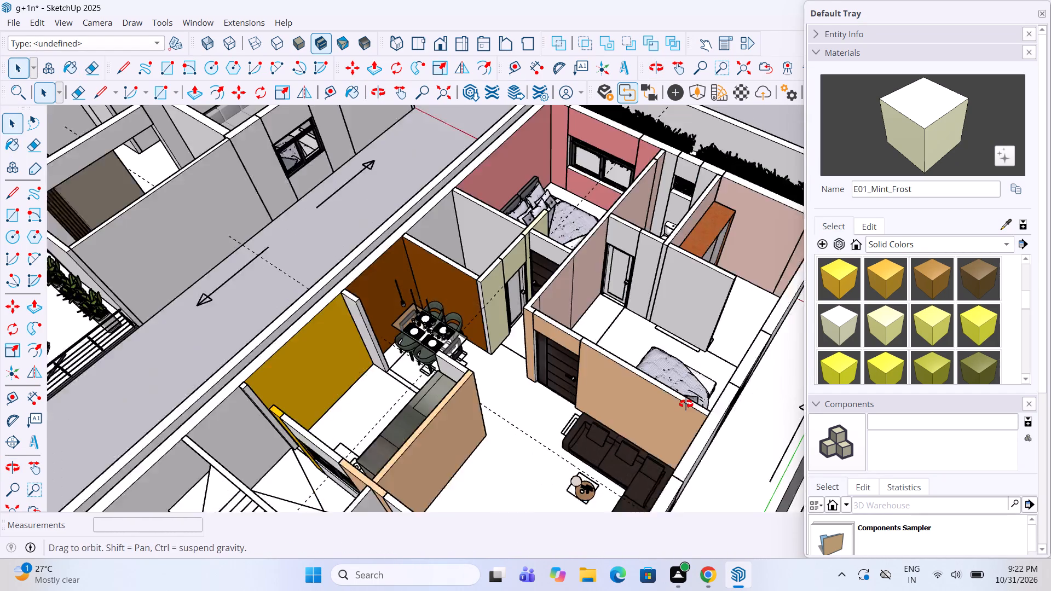
{"action": "middle_click_drag", "start_coordinate": [686, 404], "coordinate": [692, 398]}
{"action": "scroll", "coordinate": [687, 264], "scroll_direction": "up", "scroll_amount": 3}
{"action": "triple_click", "coordinate": [679, 286]}
{"action": "left_click", "coordinate": [679, 286]}
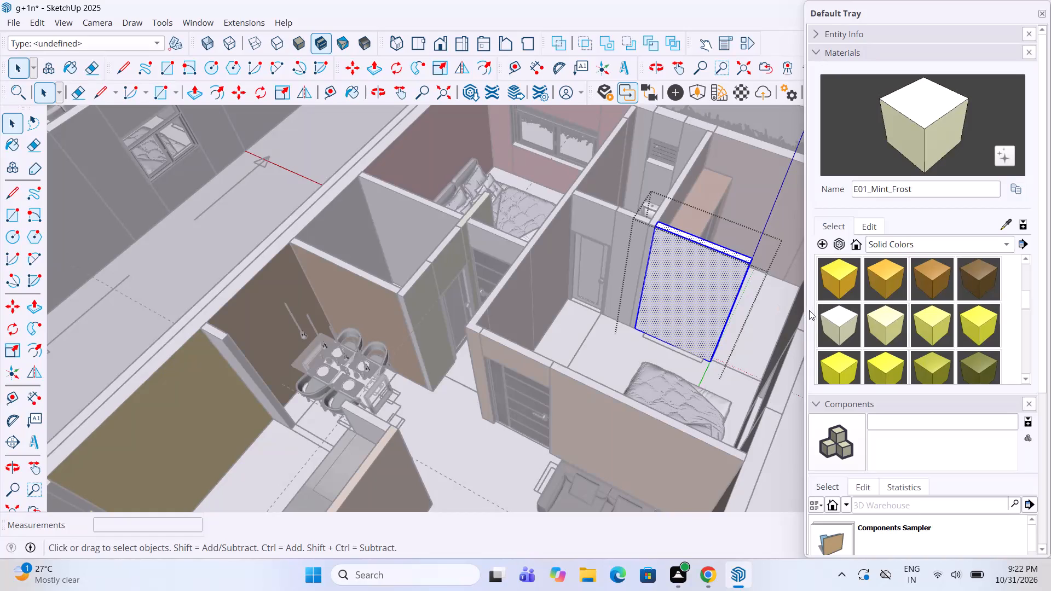
{"action": "scroll", "coordinate": [885, 308], "scroll_direction": "up", "scroll_amount": 2}
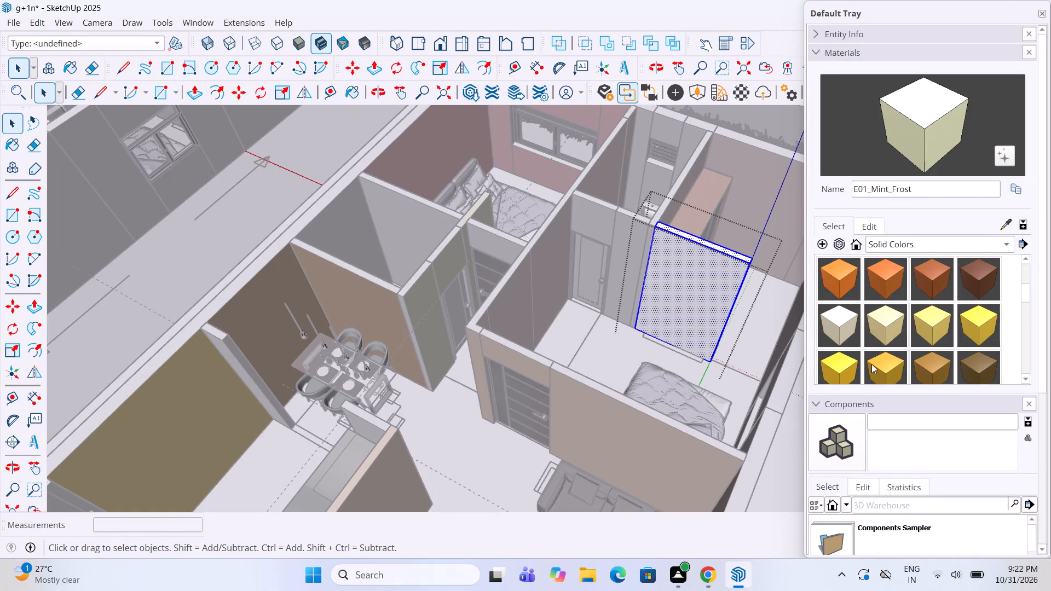
{"action": "left_click", "coordinate": [839, 327]}
{"action": "left_click", "coordinate": [711, 282]}
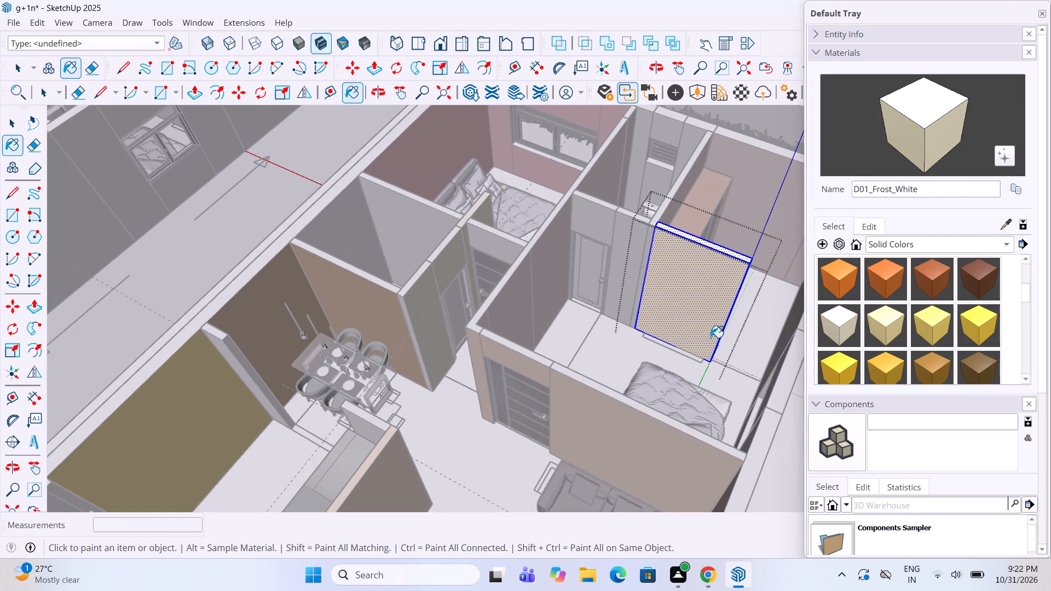
{"action": "key", "text": "space"}
{"action": "left_click", "coordinate": [691, 373]}
{"action": "left_click", "coordinate": [518, 430]}
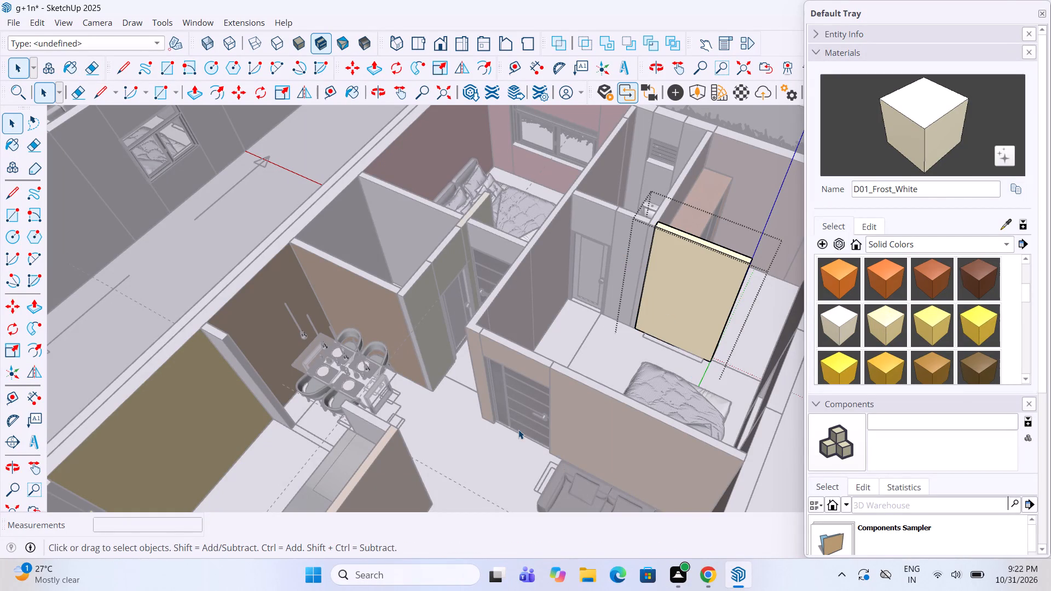
Paint the narrow wall panel between the attached bathroom door and the wardrobe partition with D01_Frost_White.
{"action": "left_click", "coordinate": [652, 229]}
{"action": "double_click", "coordinate": [617, 233]}
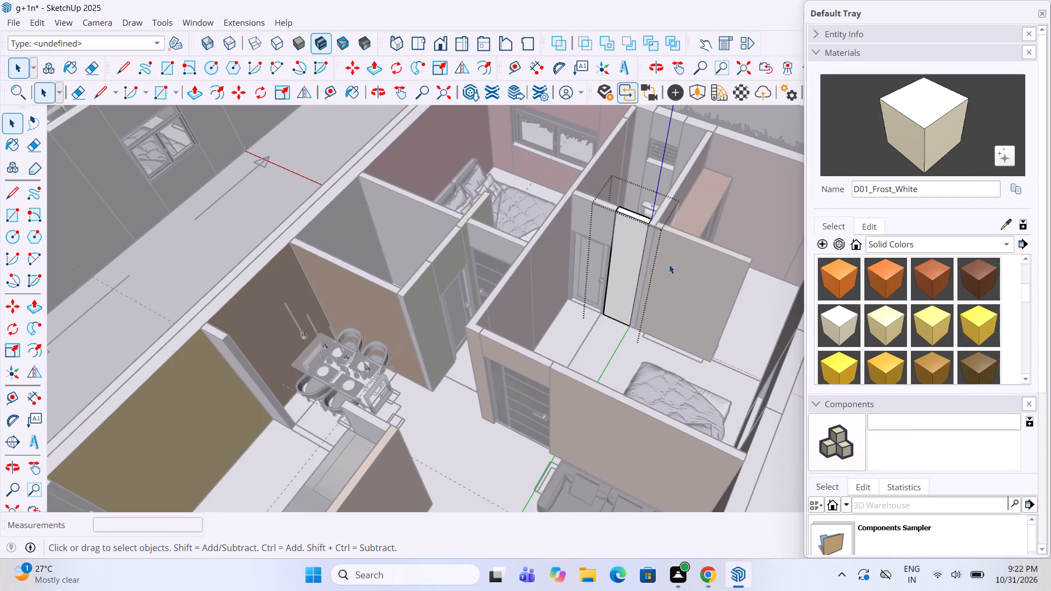
{"action": "left_click", "coordinate": [845, 324]}
{"action": "left_click", "coordinate": [625, 253]}
{"action": "key", "text": "space"}
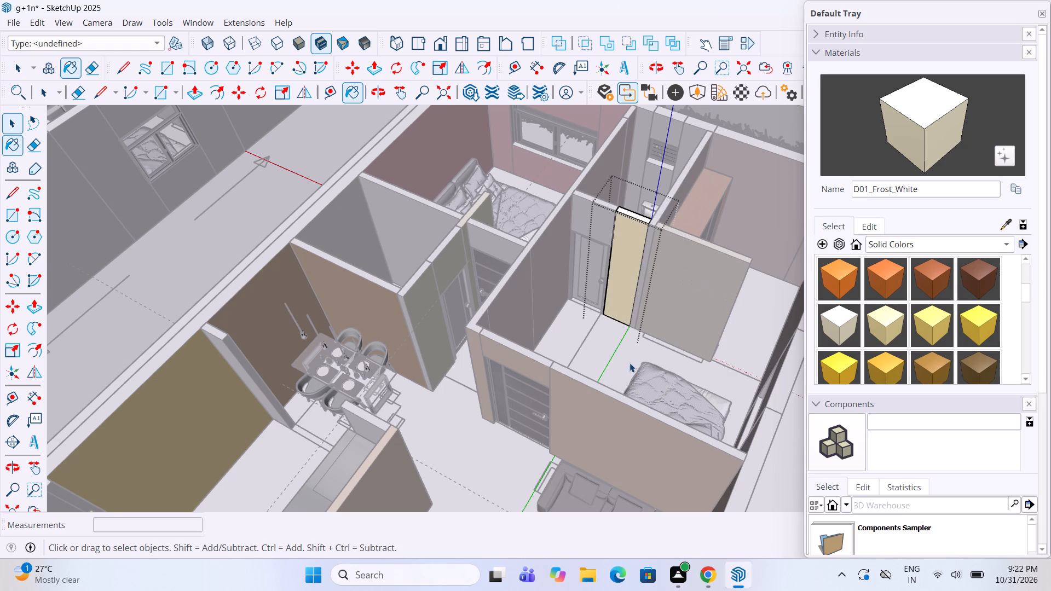
{"action": "left_click", "coordinate": [630, 363]}
Paint the wall face above the attached bathroom door with D01_Frost_White.
{"action": "left_click", "coordinate": [599, 227]}
{"action": "double_click", "coordinate": [599, 227]}
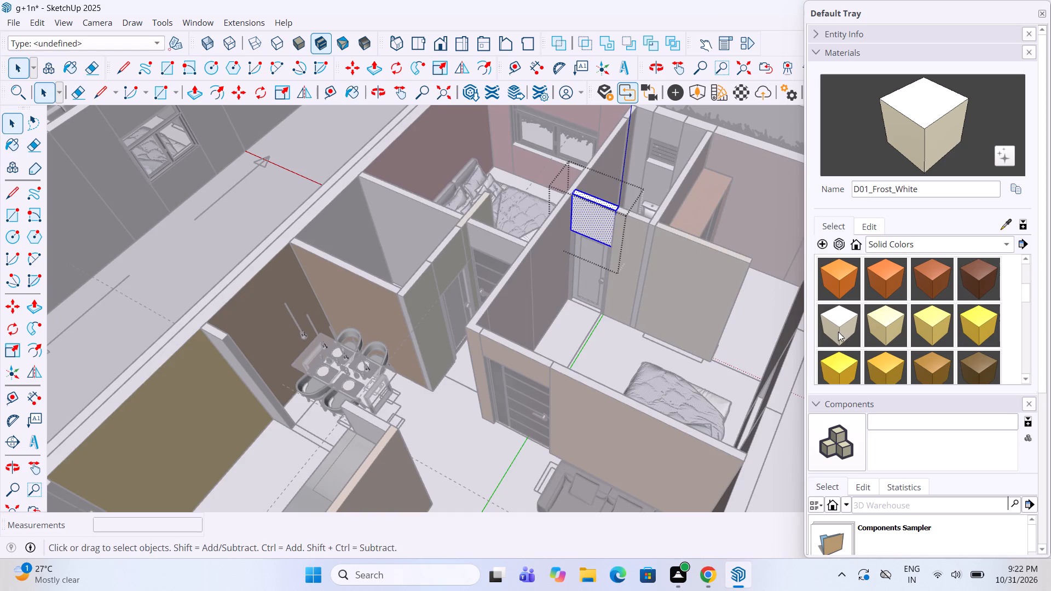
{"action": "left_click", "coordinate": [838, 333]}
{"action": "left_click", "coordinate": [586, 218]}
{"action": "key", "text": "space"}
{"action": "left_click", "coordinate": [610, 361]}
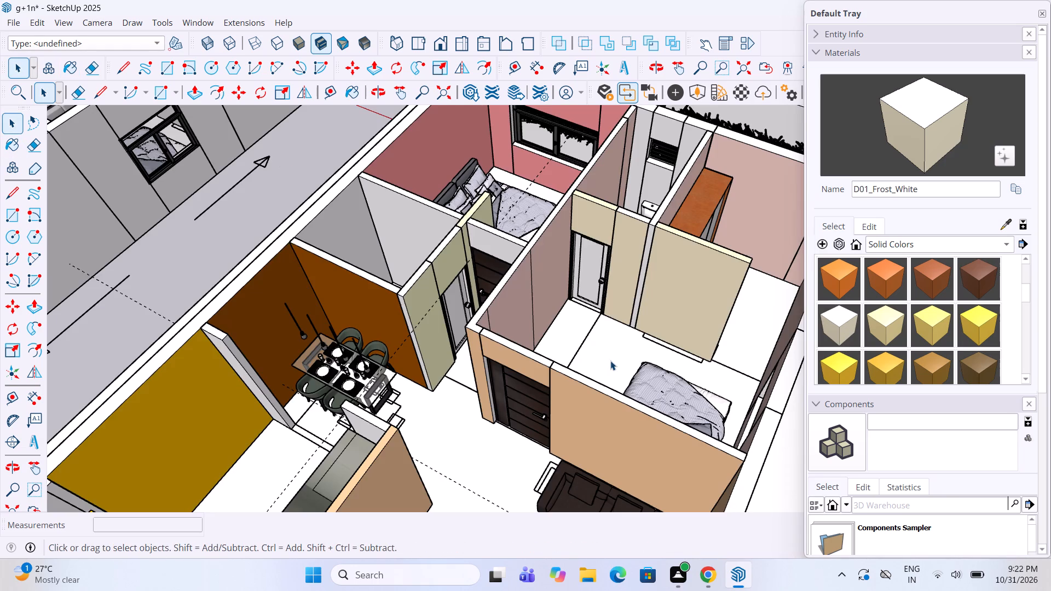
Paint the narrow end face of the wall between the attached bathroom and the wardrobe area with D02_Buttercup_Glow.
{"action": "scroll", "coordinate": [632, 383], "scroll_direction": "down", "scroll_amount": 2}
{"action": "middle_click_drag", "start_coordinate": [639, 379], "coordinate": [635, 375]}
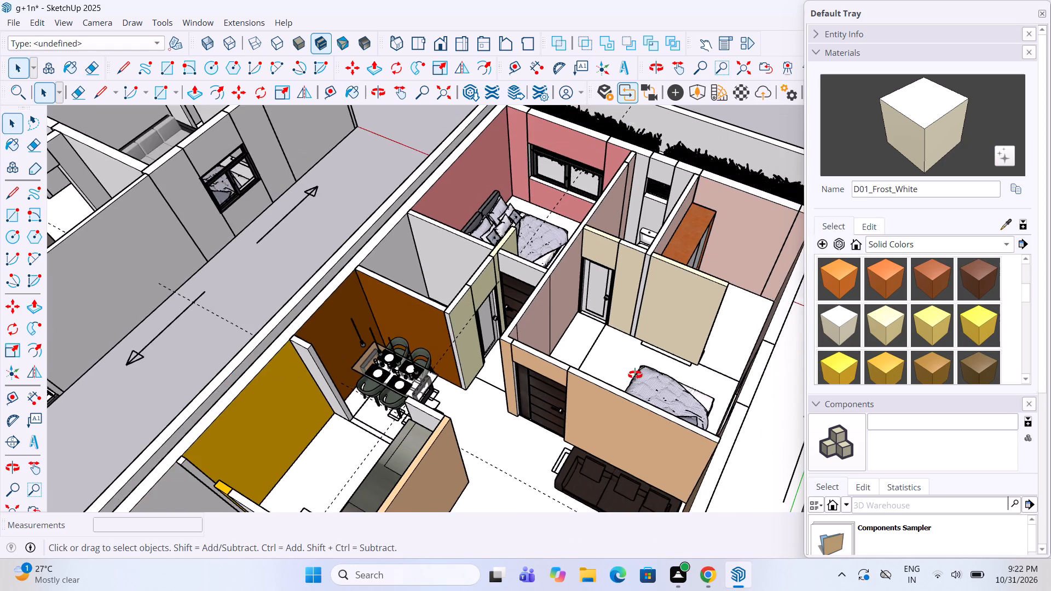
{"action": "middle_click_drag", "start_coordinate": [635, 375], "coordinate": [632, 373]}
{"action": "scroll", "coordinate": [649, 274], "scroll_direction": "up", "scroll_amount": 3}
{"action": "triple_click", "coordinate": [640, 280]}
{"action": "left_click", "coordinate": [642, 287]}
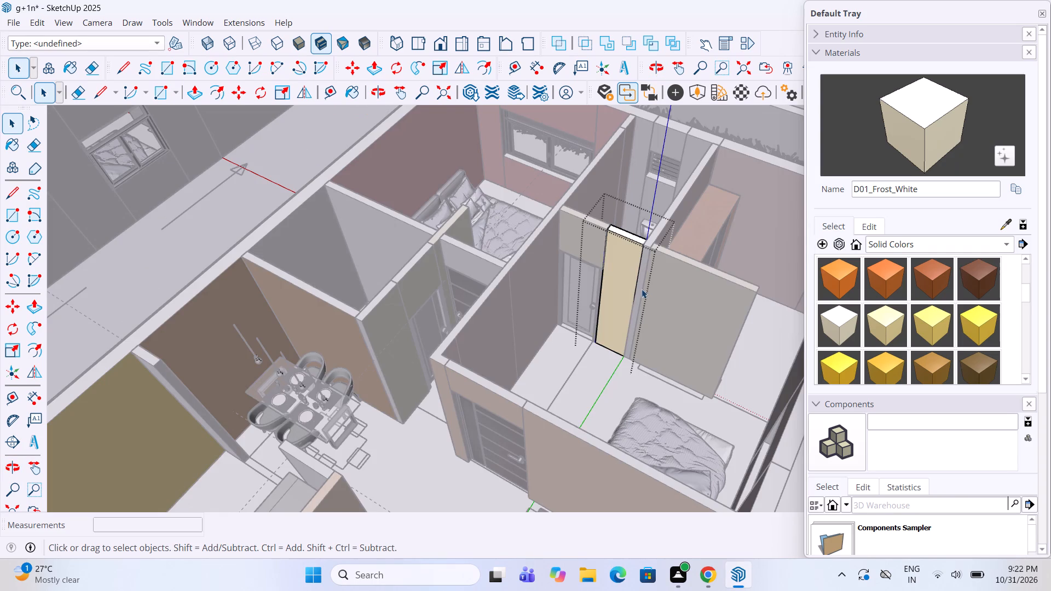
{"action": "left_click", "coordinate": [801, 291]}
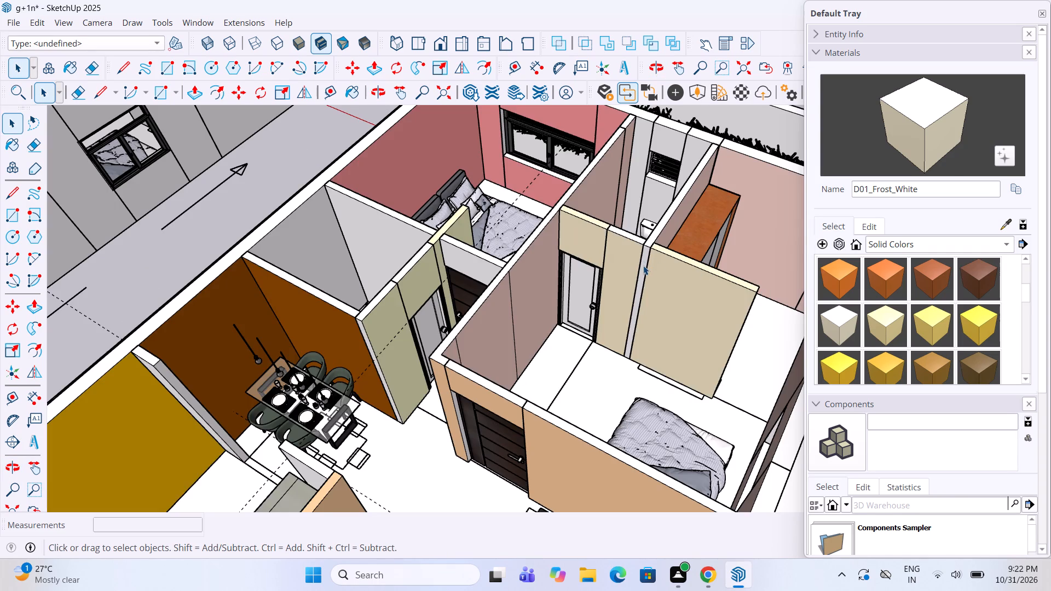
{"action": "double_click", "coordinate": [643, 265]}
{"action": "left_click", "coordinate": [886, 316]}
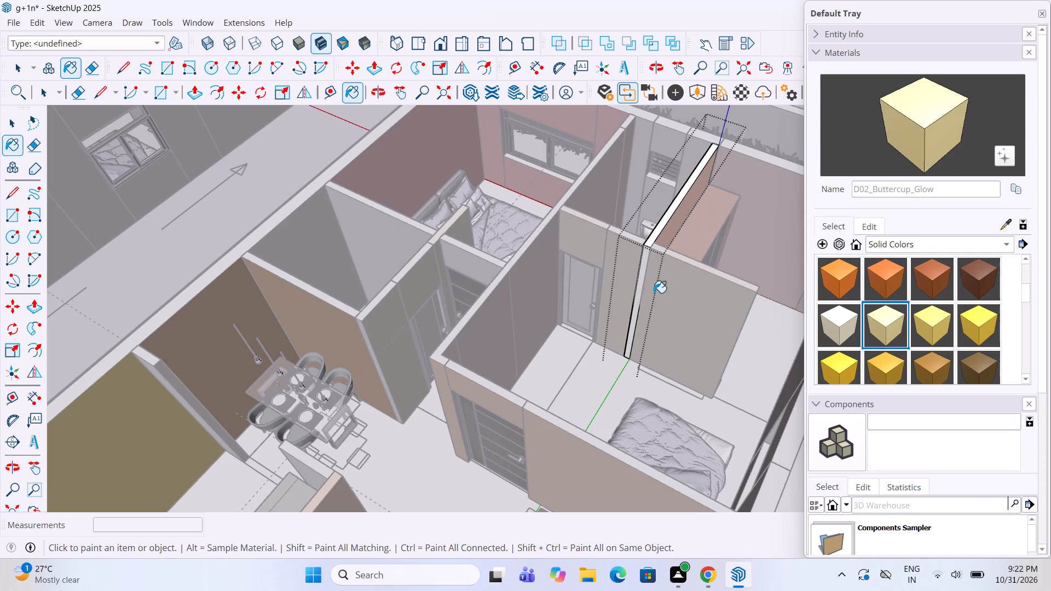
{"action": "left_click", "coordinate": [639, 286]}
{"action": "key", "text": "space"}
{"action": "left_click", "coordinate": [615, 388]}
Repaint the narrow end face of the wall between the attached bathroom and the wardrobe area with D01_Frost_White.
{"action": "scroll", "coordinate": [615, 388], "scroll_direction": "down", "scroll_amount": 3}
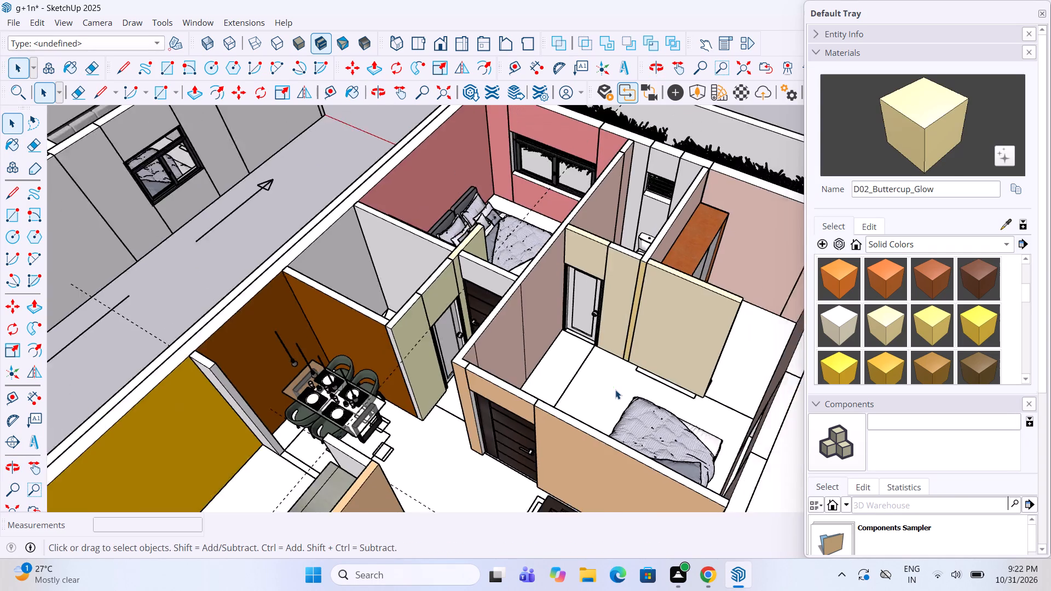
{"action": "scroll", "coordinate": [615, 390], "scroll_direction": "down", "scroll_amount": 2}
{"action": "middle_click_drag", "start_coordinate": [674, 283], "coordinate": [682, 281]}
{"action": "scroll", "coordinate": [669, 298], "scroll_direction": "up", "scroll_amount": 4}
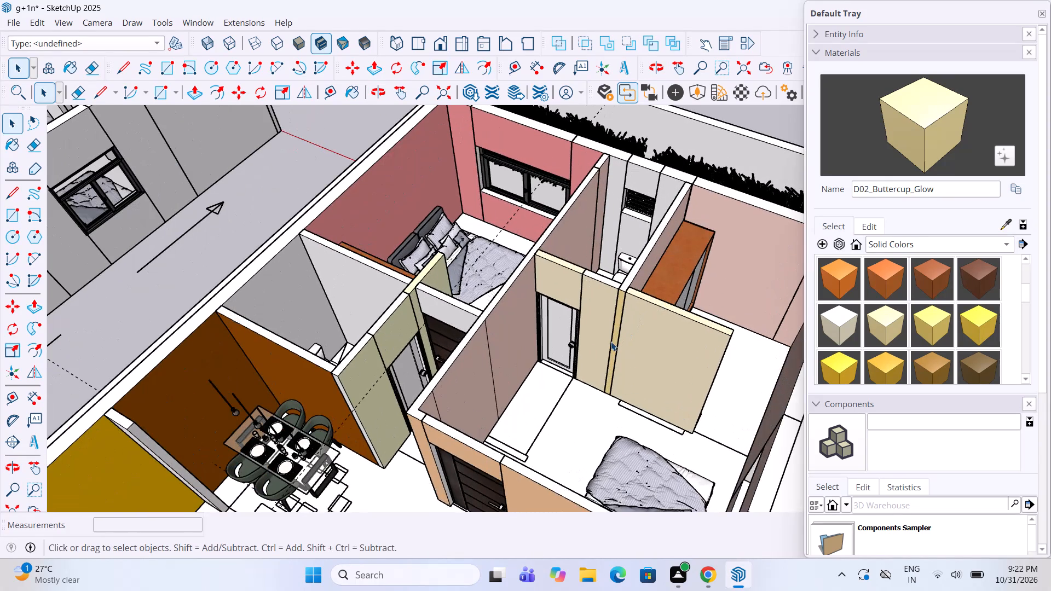
{"action": "left_click", "coordinate": [615, 343]}
{"action": "left_click", "coordinate": [839, 321]}
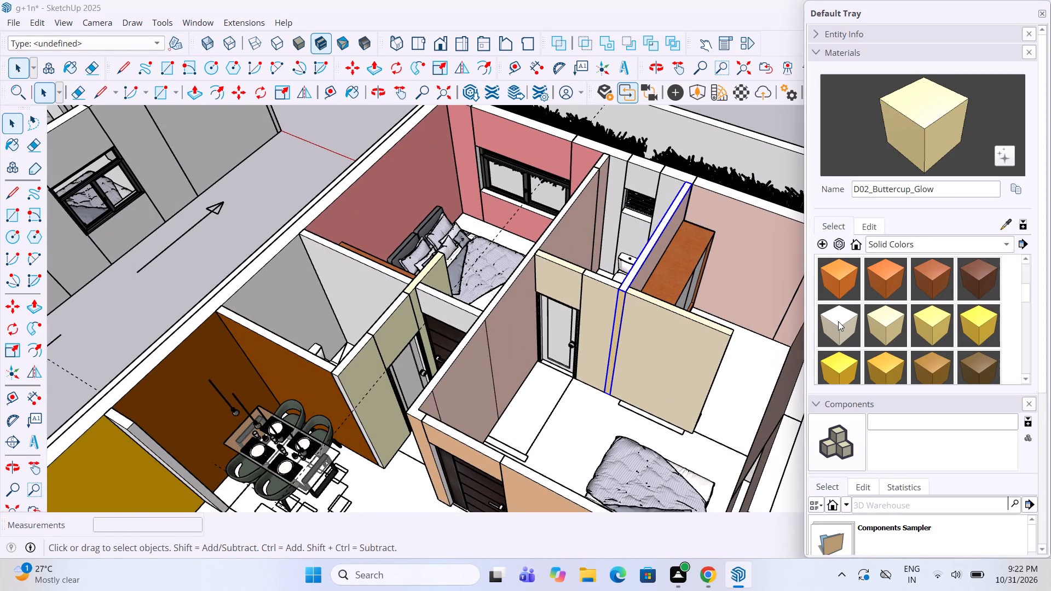
{"action": "left_click", "coordinate": [616, 323]}
{"action": "key", "text": "space"}
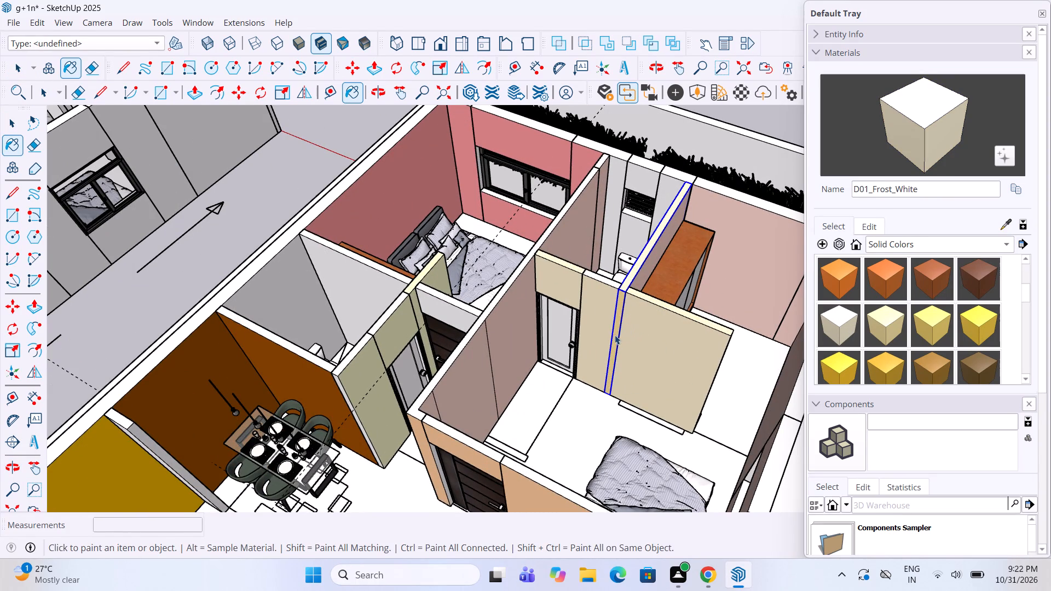
{"action": "double_click", "coordinate": [614, 333]}
{"action": "left_click", "coordinate": [614, 333]}
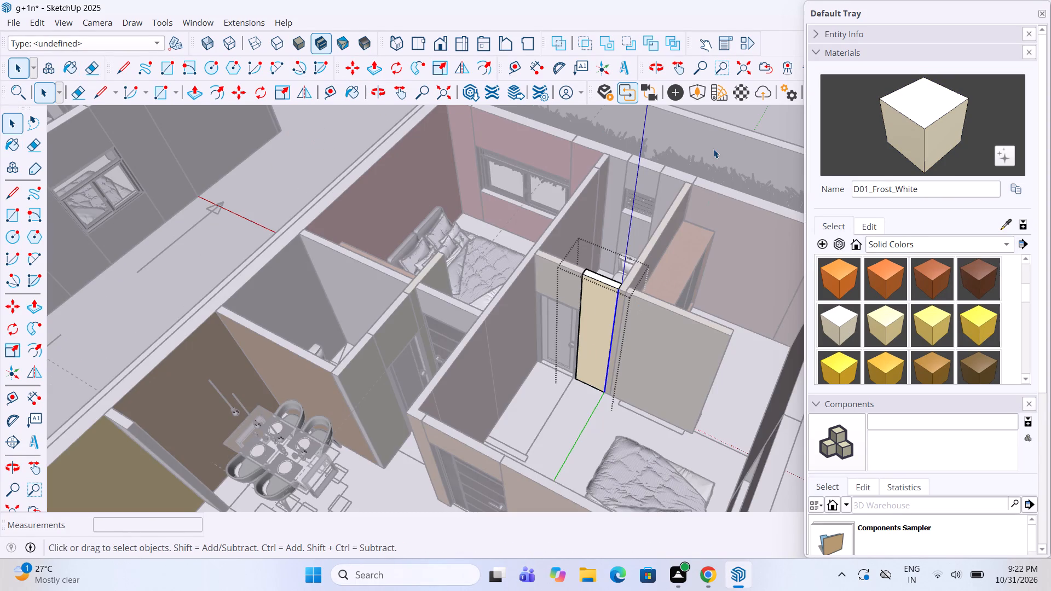
{"action": "left_click", "coordinate": [713, 149]}
{"action": "triple_click", "coordinate": [615, 338]}
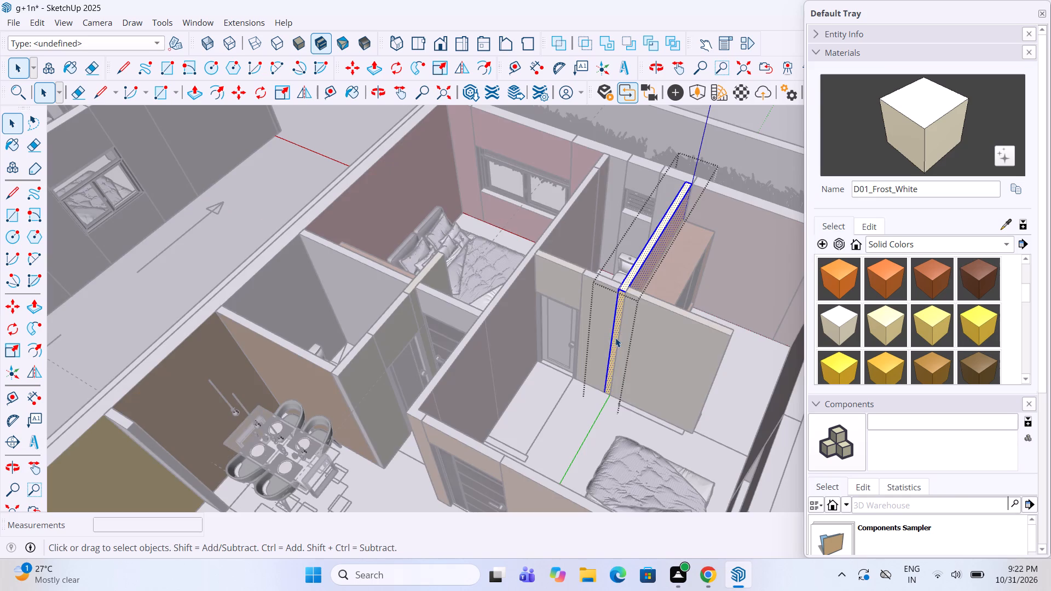
{"action": "left_click", "coordinate": [842, 327]}
{"action": "left_click", "coordinate": [616, 326]}
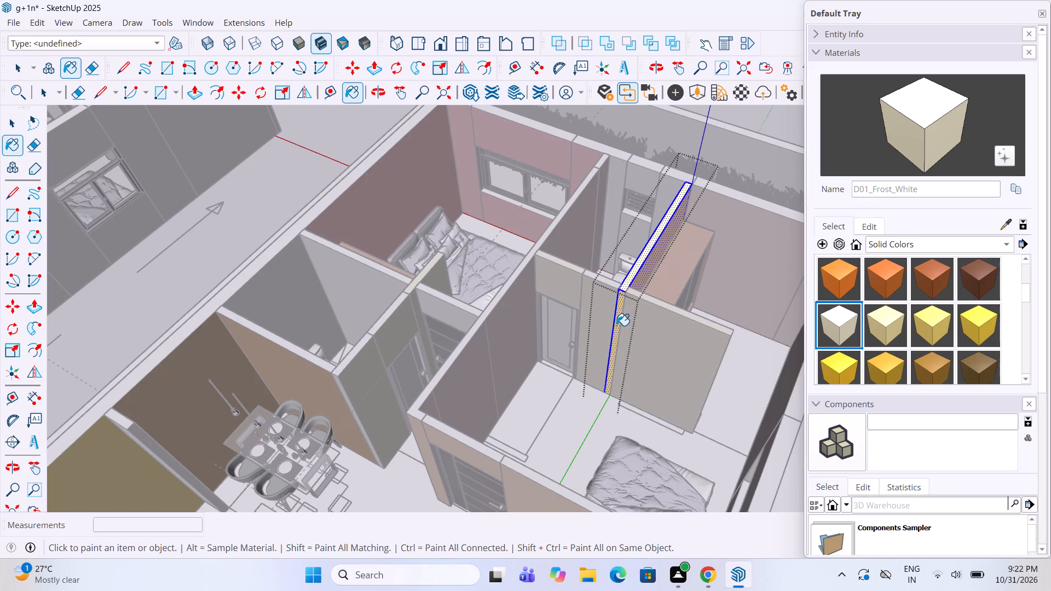
{"action": "key", "text": "space"}
{"action": "left_click", "coordinate": [575, 414]}
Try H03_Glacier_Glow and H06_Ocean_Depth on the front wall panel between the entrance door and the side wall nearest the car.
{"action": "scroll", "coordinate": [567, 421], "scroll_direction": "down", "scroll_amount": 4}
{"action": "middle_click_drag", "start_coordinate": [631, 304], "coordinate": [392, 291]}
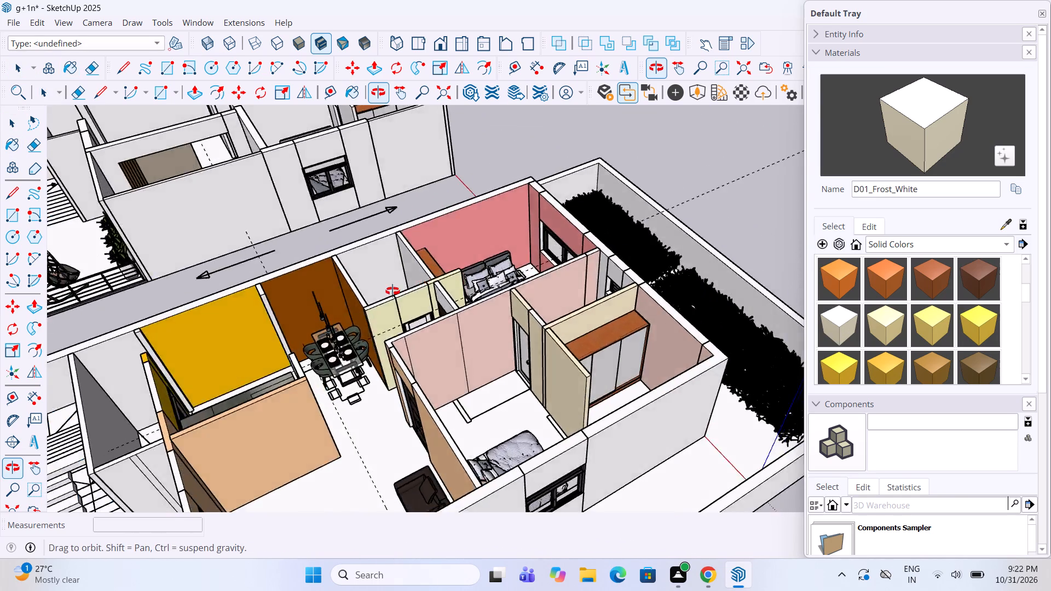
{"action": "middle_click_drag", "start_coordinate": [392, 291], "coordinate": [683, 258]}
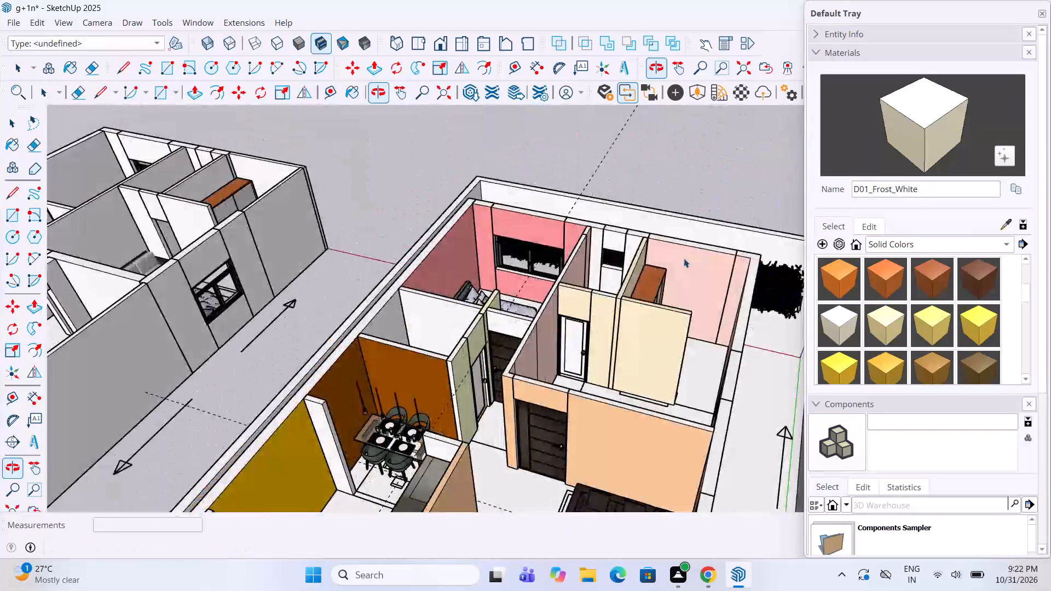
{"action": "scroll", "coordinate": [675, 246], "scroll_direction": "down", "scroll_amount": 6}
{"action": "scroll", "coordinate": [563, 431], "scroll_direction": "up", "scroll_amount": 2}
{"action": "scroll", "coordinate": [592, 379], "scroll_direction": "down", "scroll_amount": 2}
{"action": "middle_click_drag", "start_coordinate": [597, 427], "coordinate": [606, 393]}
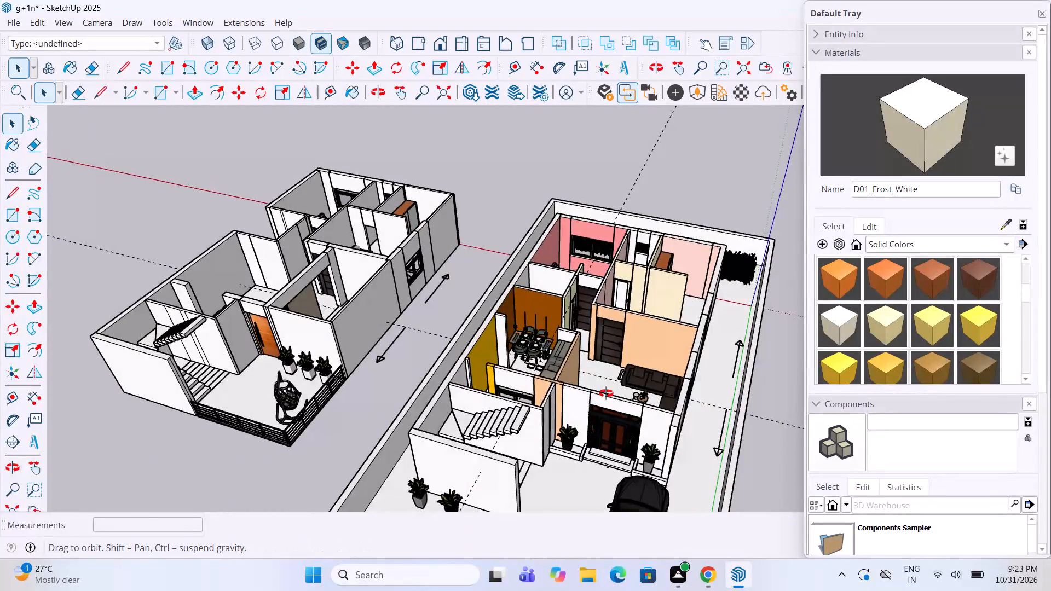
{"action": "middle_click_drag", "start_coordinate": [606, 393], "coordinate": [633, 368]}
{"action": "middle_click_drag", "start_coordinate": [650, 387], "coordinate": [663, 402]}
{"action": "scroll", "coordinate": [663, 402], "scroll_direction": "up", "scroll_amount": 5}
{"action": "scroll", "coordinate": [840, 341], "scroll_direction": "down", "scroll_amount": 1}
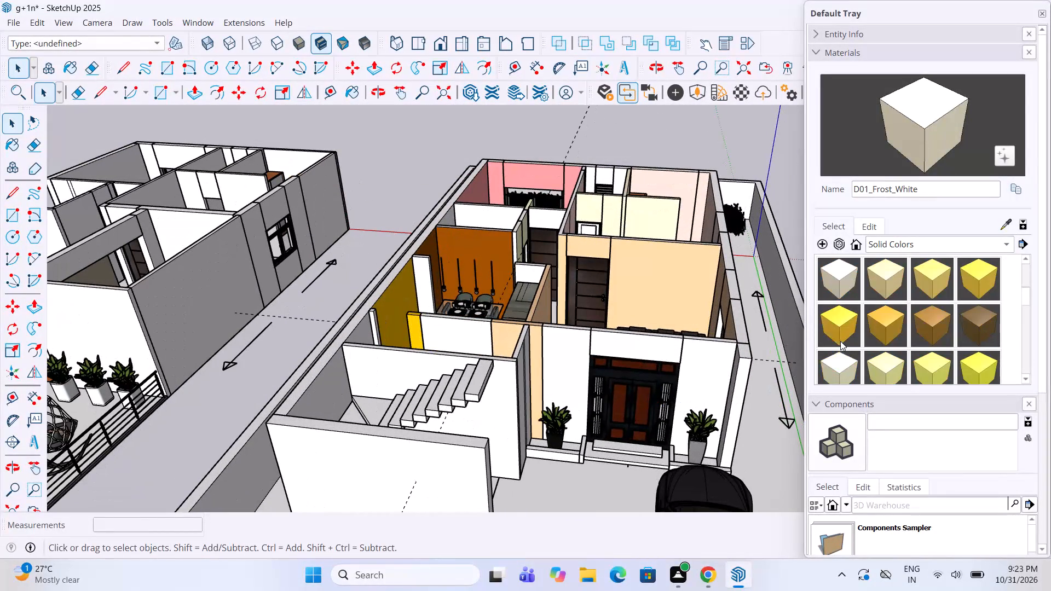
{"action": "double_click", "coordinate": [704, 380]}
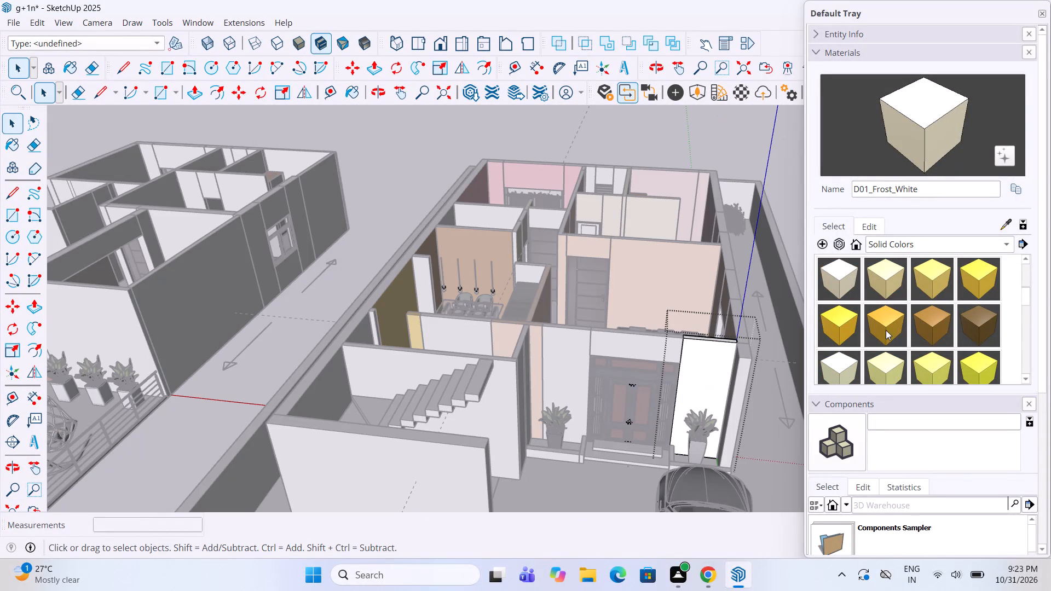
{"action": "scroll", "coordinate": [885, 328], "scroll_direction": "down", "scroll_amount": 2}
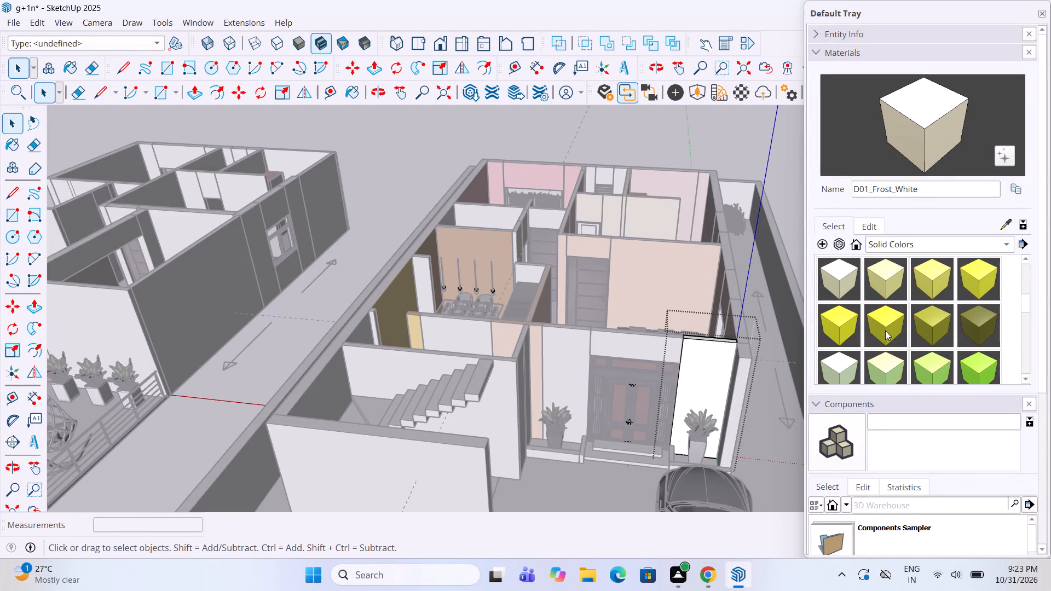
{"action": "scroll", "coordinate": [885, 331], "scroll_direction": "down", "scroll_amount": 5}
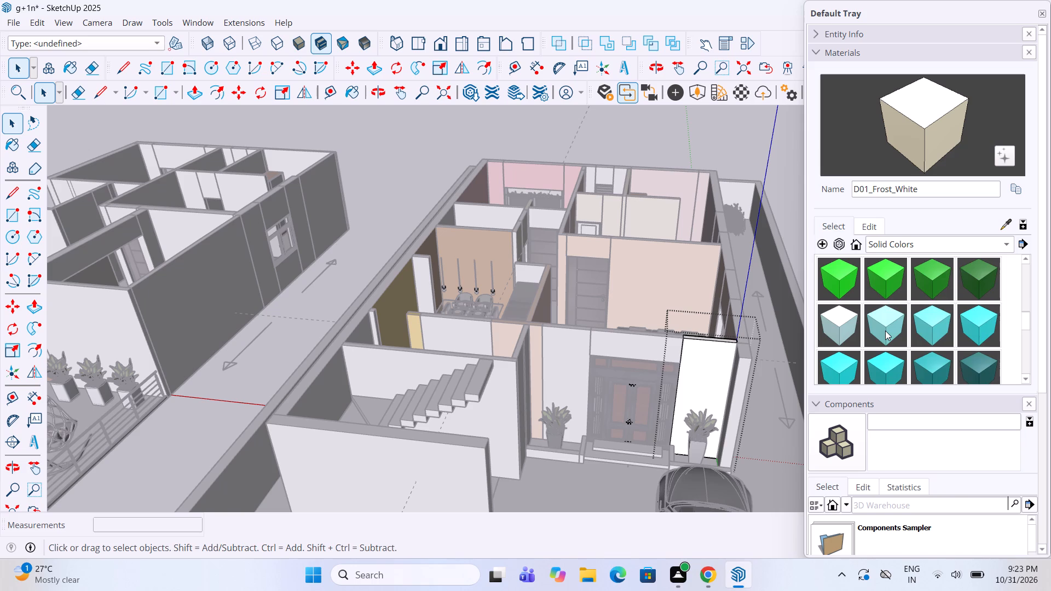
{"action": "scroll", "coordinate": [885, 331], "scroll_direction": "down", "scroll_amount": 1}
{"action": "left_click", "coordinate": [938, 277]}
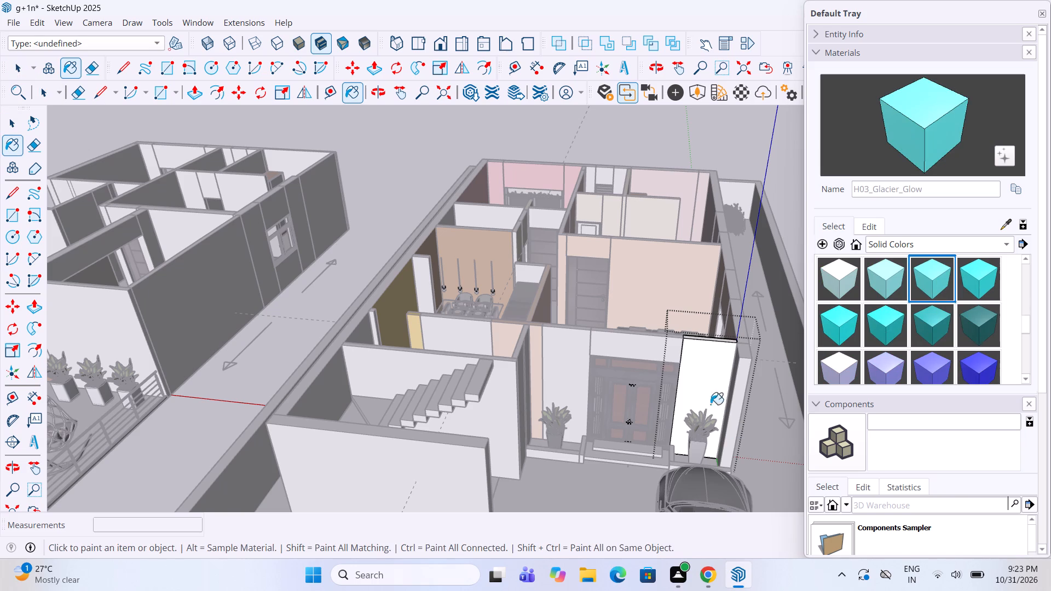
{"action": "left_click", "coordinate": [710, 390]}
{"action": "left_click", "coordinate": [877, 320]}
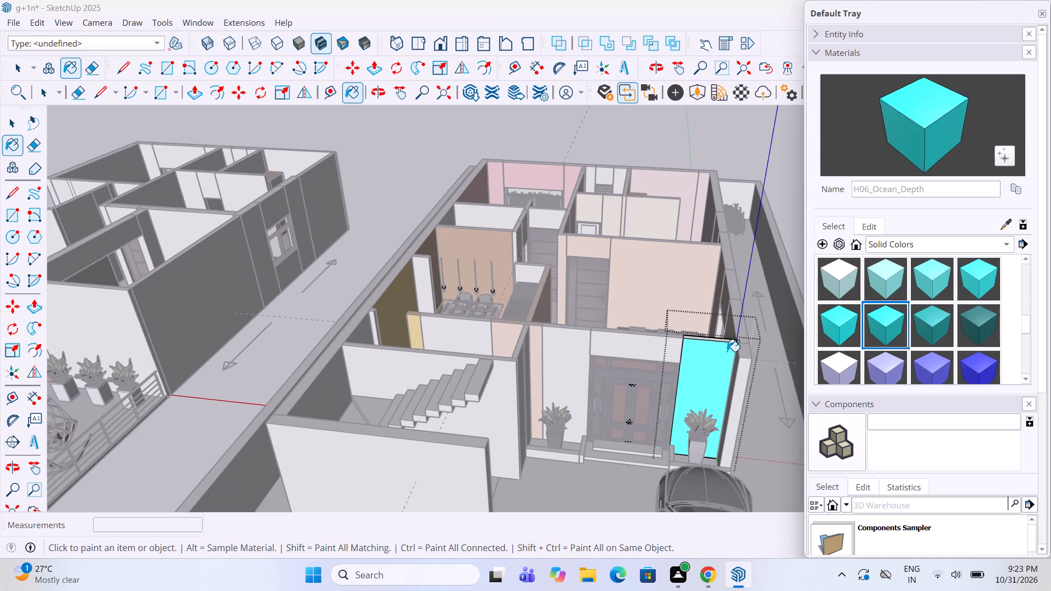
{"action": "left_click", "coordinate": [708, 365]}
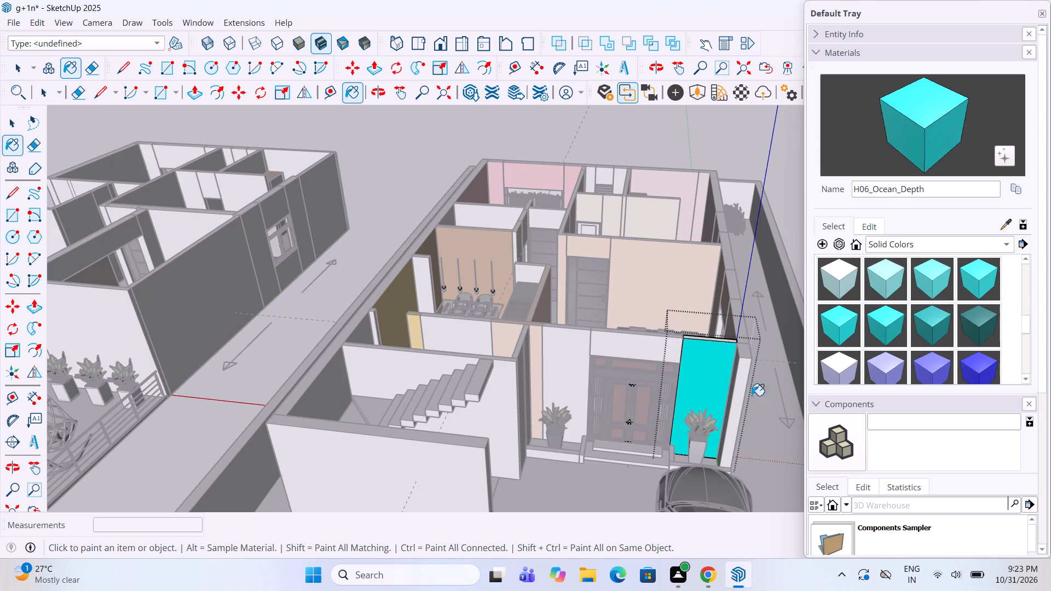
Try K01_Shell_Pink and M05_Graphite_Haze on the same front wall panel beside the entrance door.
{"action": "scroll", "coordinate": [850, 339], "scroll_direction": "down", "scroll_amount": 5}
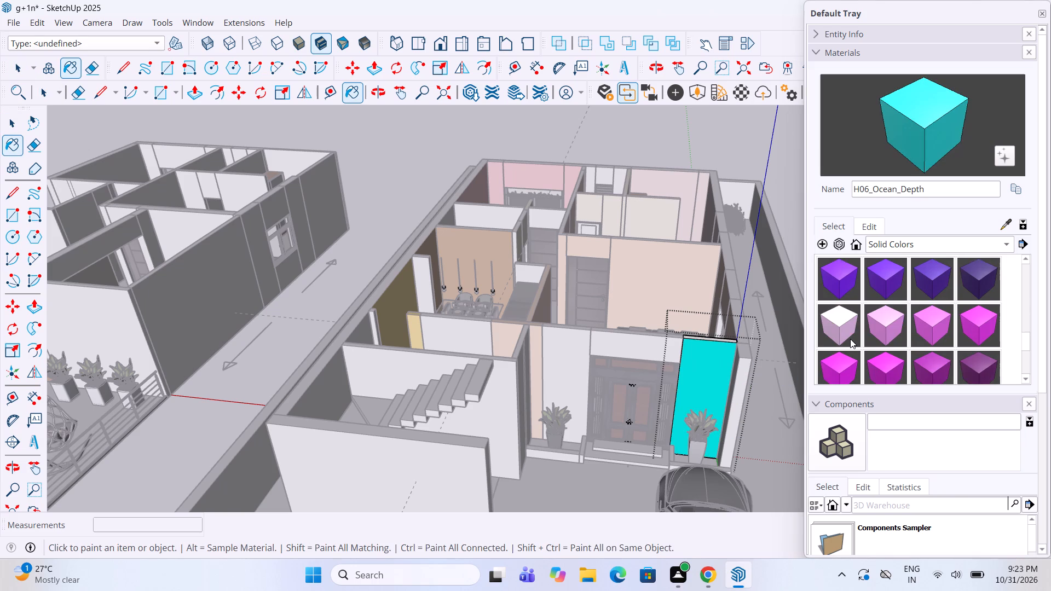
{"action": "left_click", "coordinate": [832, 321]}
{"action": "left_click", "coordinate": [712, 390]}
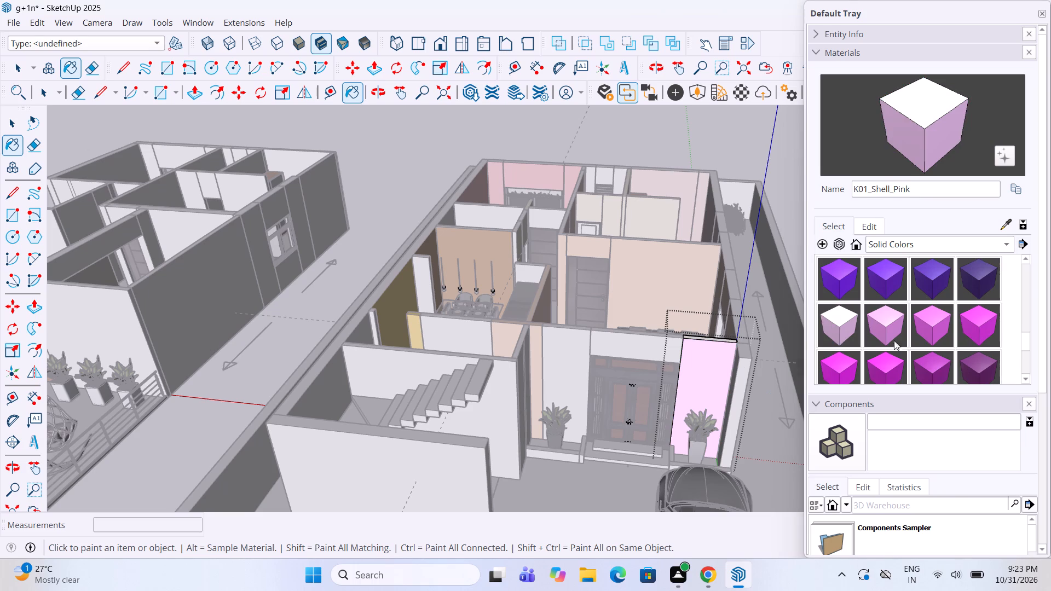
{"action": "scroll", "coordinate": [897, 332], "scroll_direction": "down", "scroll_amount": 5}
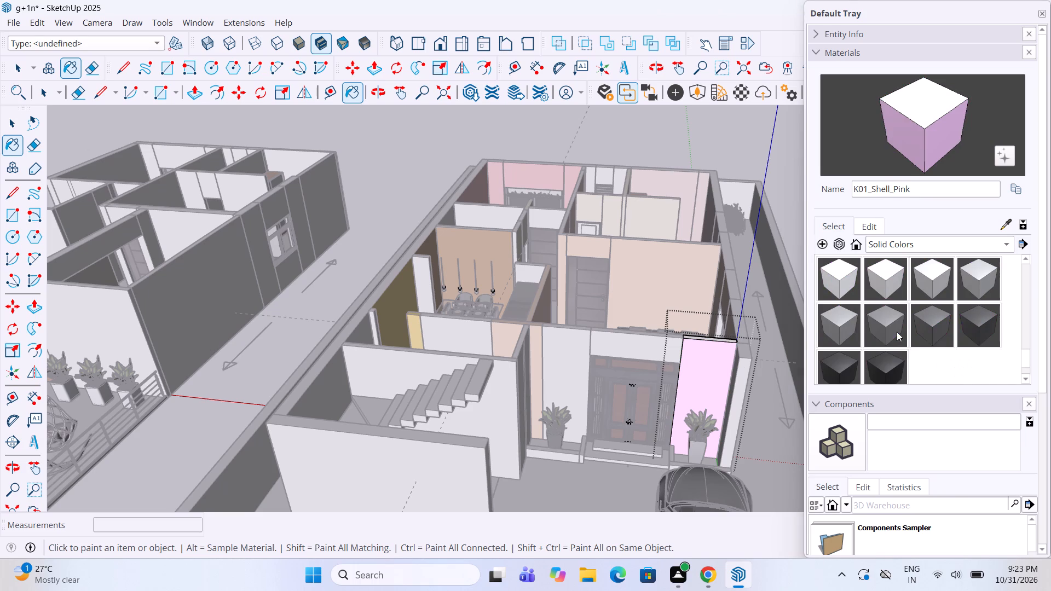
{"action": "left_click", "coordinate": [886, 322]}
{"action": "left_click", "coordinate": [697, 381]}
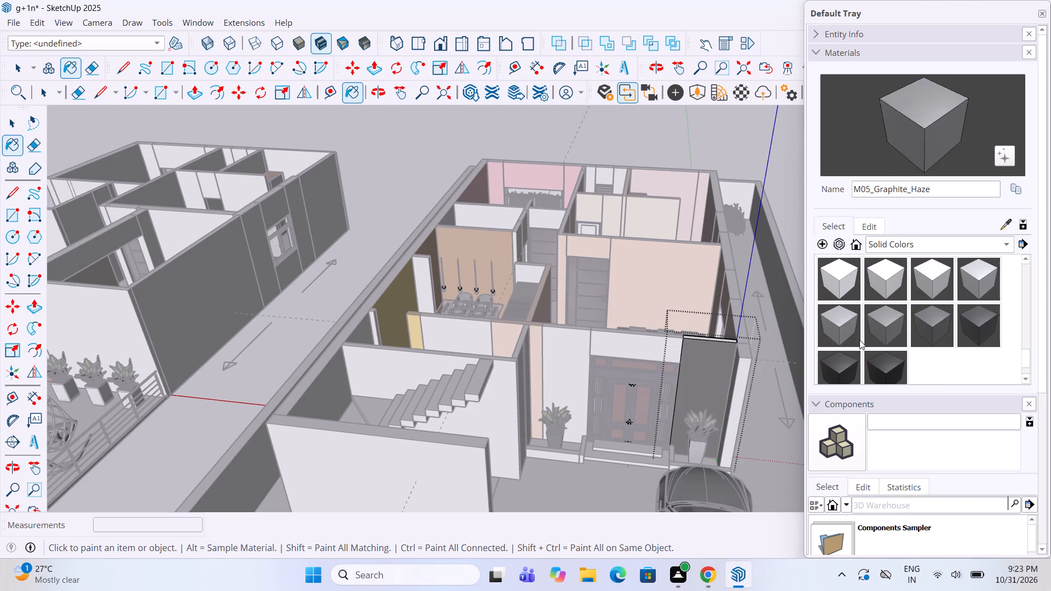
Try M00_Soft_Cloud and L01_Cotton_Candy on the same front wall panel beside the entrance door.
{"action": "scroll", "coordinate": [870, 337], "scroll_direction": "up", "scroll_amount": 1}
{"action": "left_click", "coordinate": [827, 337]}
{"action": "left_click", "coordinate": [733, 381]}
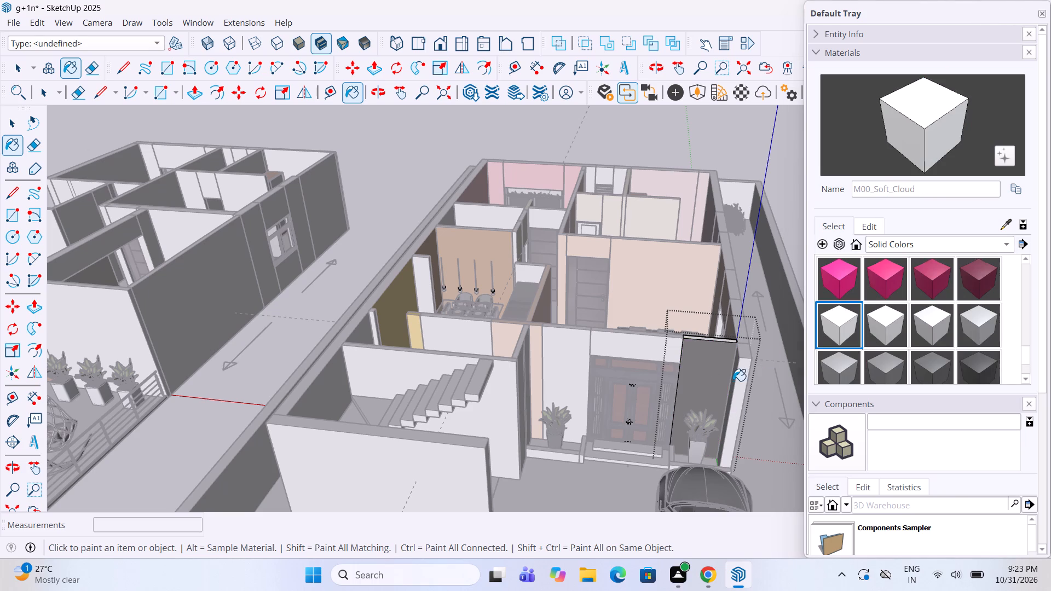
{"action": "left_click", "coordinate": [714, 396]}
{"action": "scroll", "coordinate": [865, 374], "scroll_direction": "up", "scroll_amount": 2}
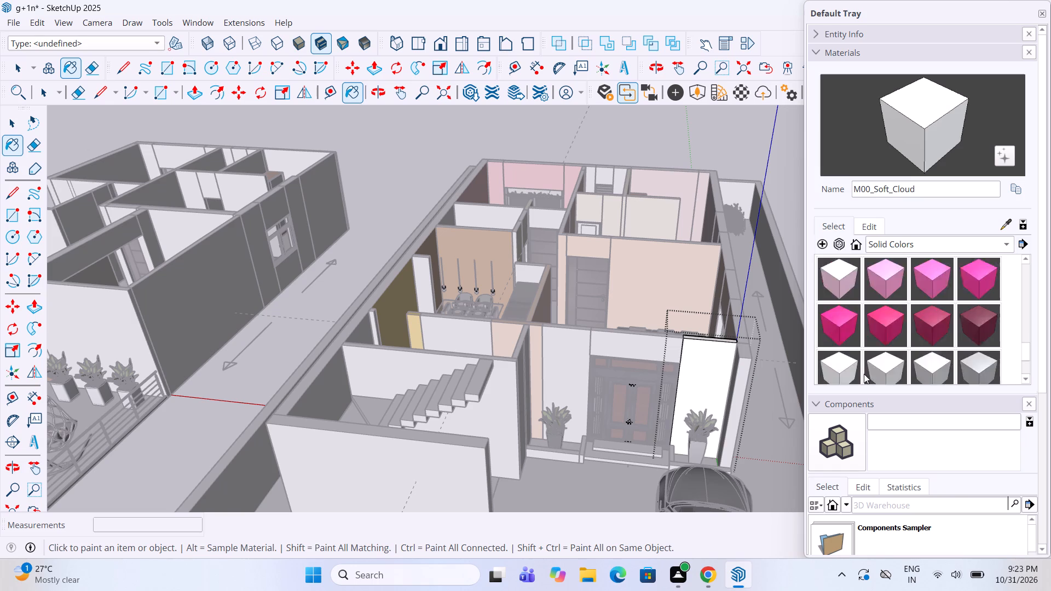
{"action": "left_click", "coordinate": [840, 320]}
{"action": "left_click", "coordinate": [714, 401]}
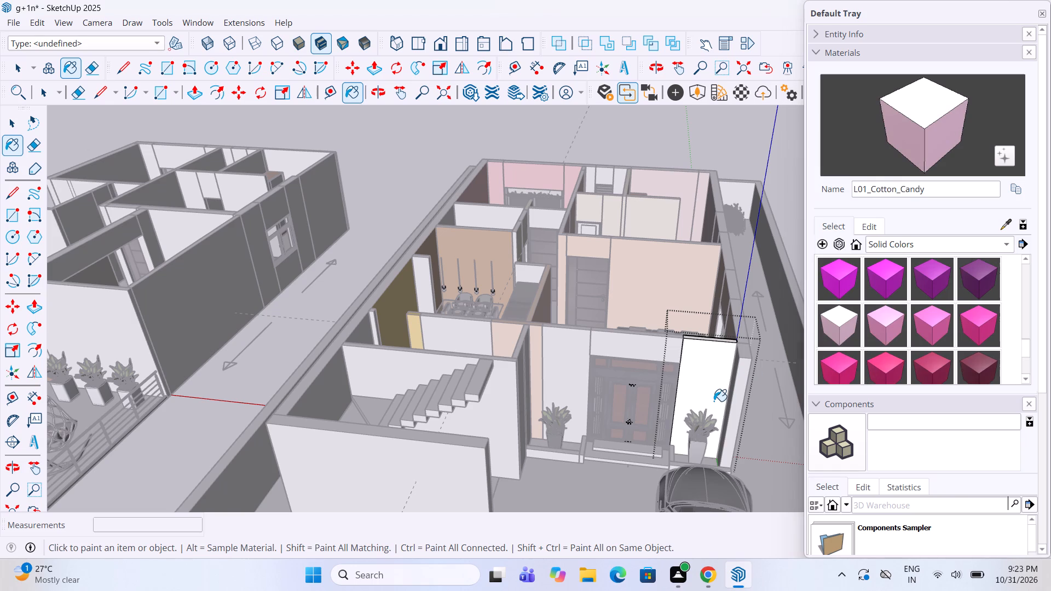
Paint the front wall panel on the car side of the entrance door with C02_Golden_Beige.
{"action": "scroll", "coordinate": [917, 342], "scroll_direction": "up", "scroll_amount": 18}
{"action": "left_click", "coordinate": [877, 327]}
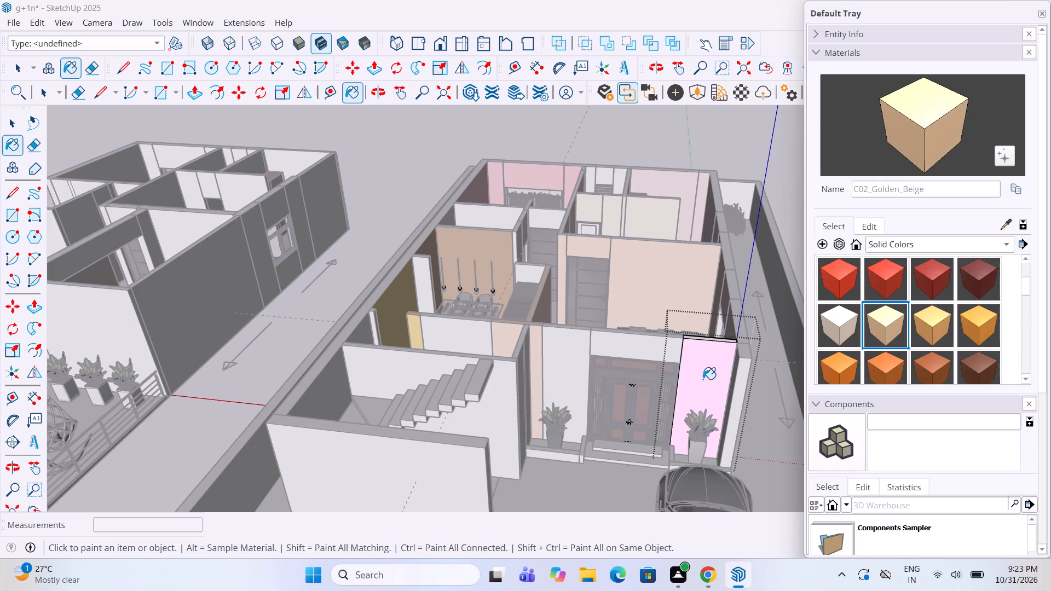
{"action": "left_click", "coordinate": [703, 379]}
{"action": "key", "text": "space"}
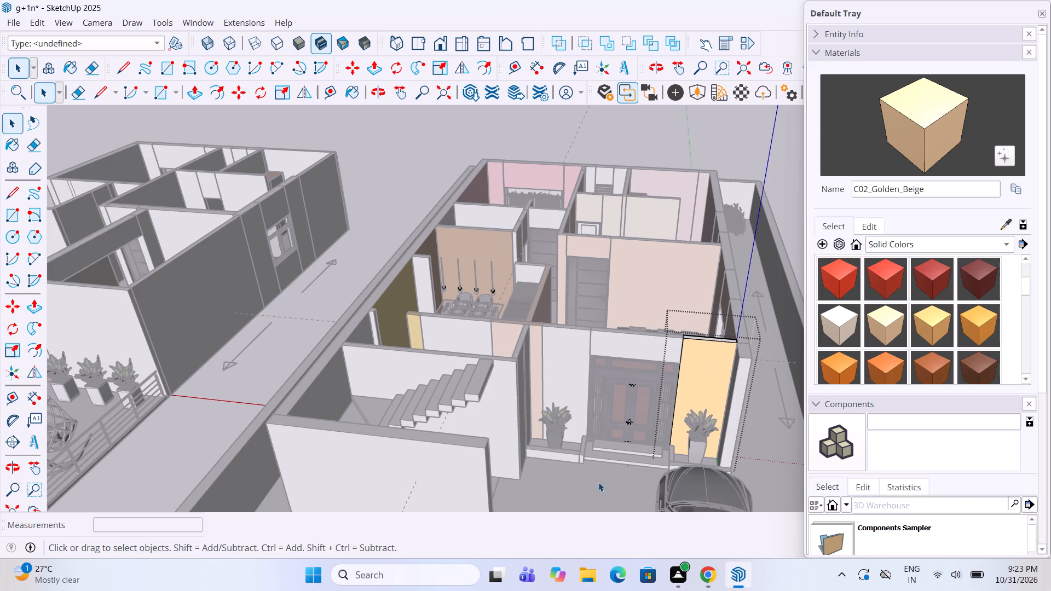
{"action": "left_click", "coordinate": [598, 482]}
Paint the front wall panel on the staircase side of the entrance door with C02_Golden_Beige.
{"action": "scroll", "coordinate": [554, 364], "scroll_direction": "up", "scroll_amount": 3}
{"action": "double_click", "coordinate": [567, 368]}
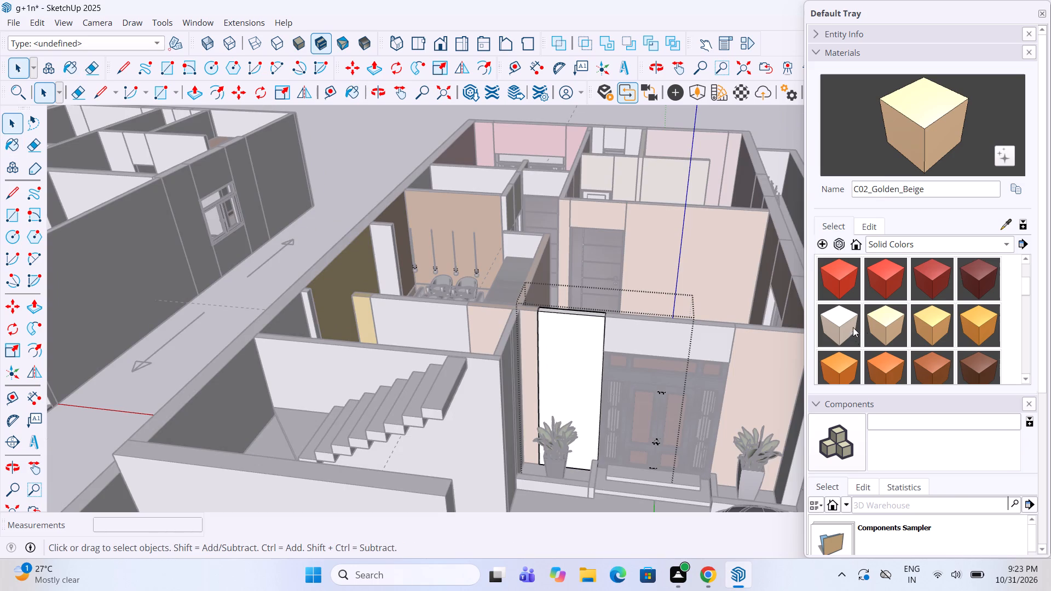
{"action": "left_click", "coordinate": [890, 325]}
{"action": "left_click", "coordinate": [551, 388]}
{"action": "key", "text": "space"}
{"action": "double_click", "coordinate": [585, 498]}
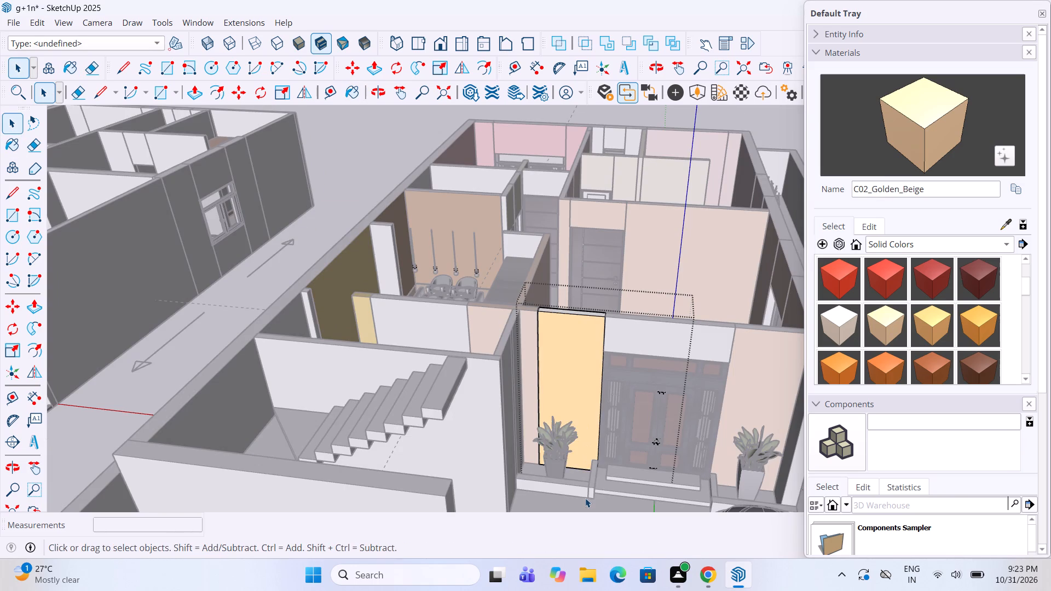
Paint the wall face above the entrance door with C02_Golden_Beige.
{"action": "double_click", "coordinate": [662, 343]}
{"action": "left_click", "coordinate": [670, 345]}
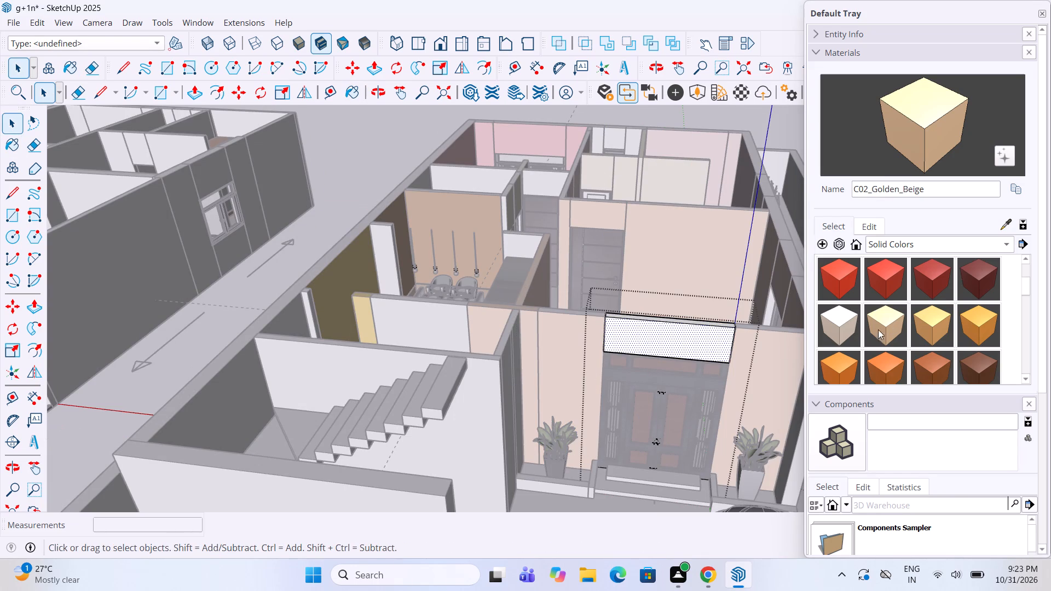
{"action": "left_click", "coordinate": [891, 327]}
{"action": "left_click", "coordinate": [671, 349]}
{"action": "key", "text": "space"}
{"action": "scroll", "coordinate": [635, 410], "scroll_direction": "down", "scroll_amount": 5}
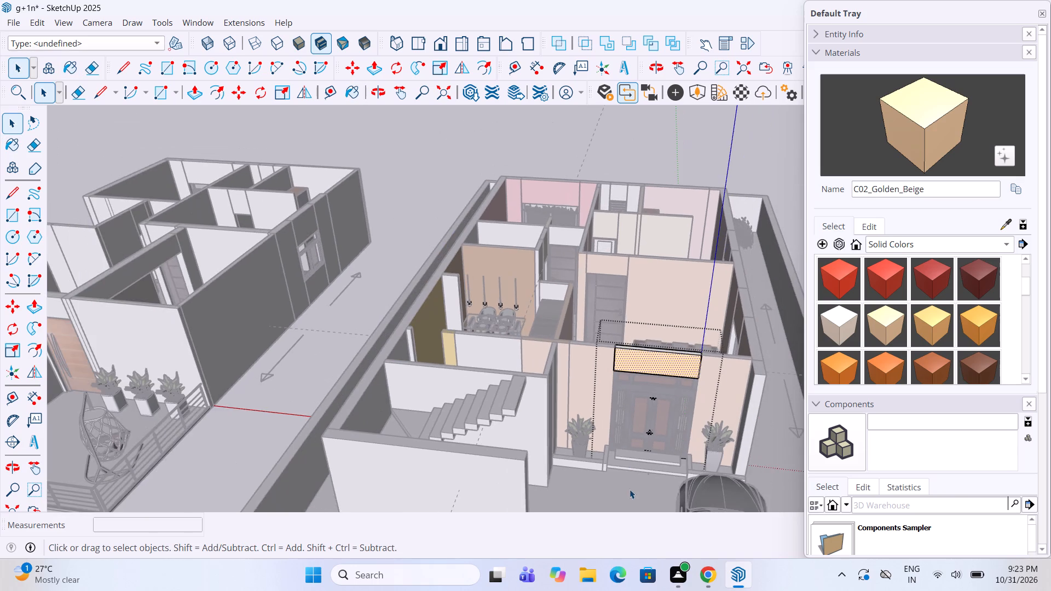
{"action": "left_click", "coordinate": [630, 489]}
Paint the kitchen window wall facing the staircase with C02_Golden_Beige.
{"action": "middle_click_drag", "start_coordinate": [611, 375], "coordinate": [593, 480]}
{"action": "scroll", "coordinate": [485, 440], "scroll_direction": "up", "scroll_amount": 4}
{"action": "triple_click", "coordinate": [484, 471]}
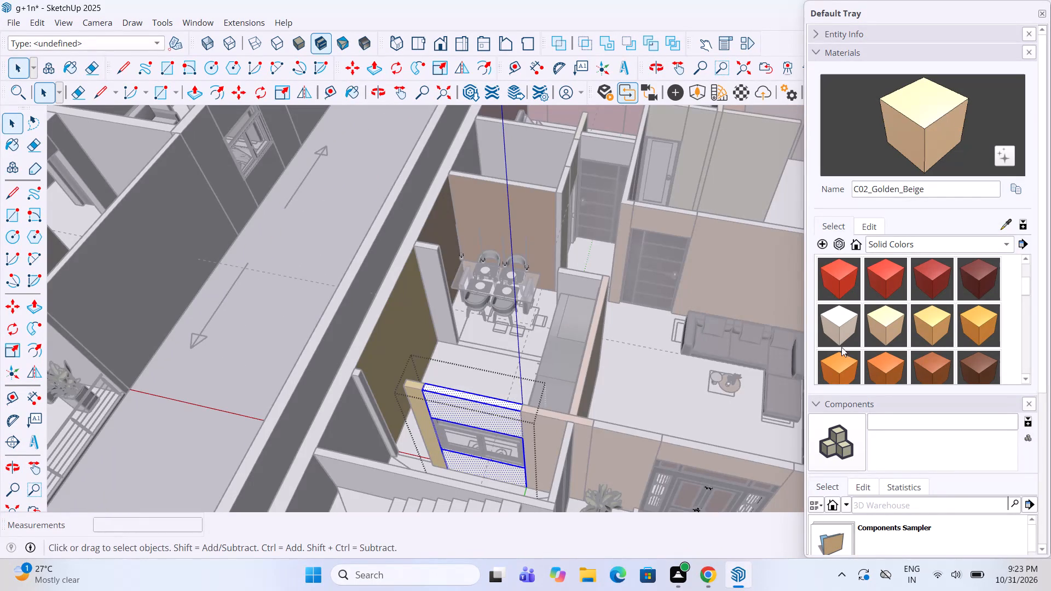
{"action": "left_click", "coordinate": [870, 324]}
{"action": "left_click", "coordinate": [459, 462]}
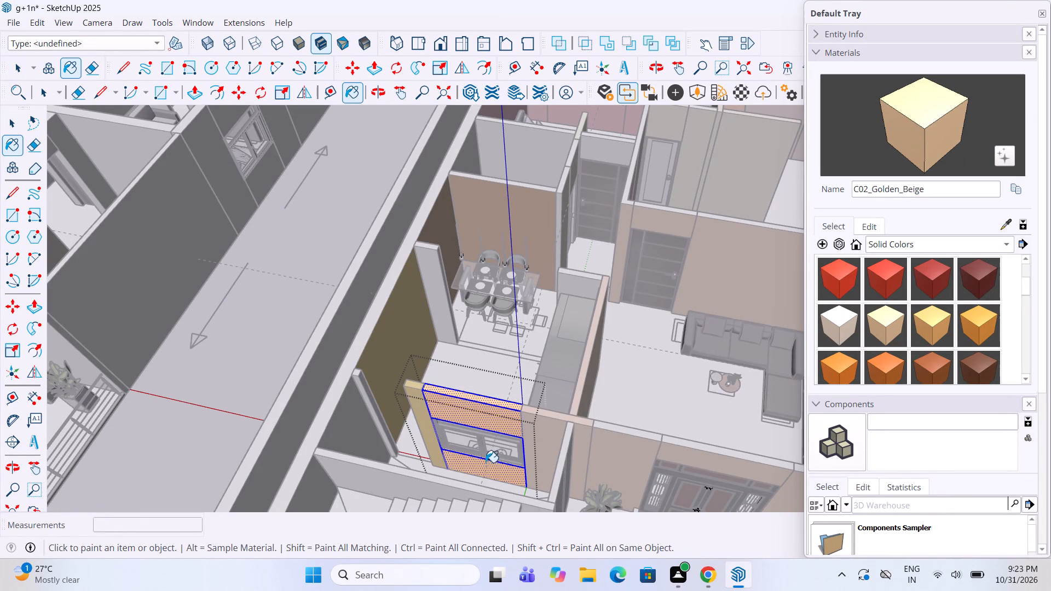
{"action": "key", "text": "space"}
{"action": "scroll", "coordinate": [532, 408], "scroll_direction": "down", "scroll_amount": 5}
{"action": "left_click", "coordinate": [249, 377]}
Paint the front face of the staircase enclosure wall behind the two potted plants with C02_Golden_Beige.
{"action": "scroll", "coordinate": [541, 418], "scroll_direction": "down", "scroll_amount": 2}
{"action": "middle_click_drag", "start_coordinate": [555, 403], "coordinate": [563, 366]}
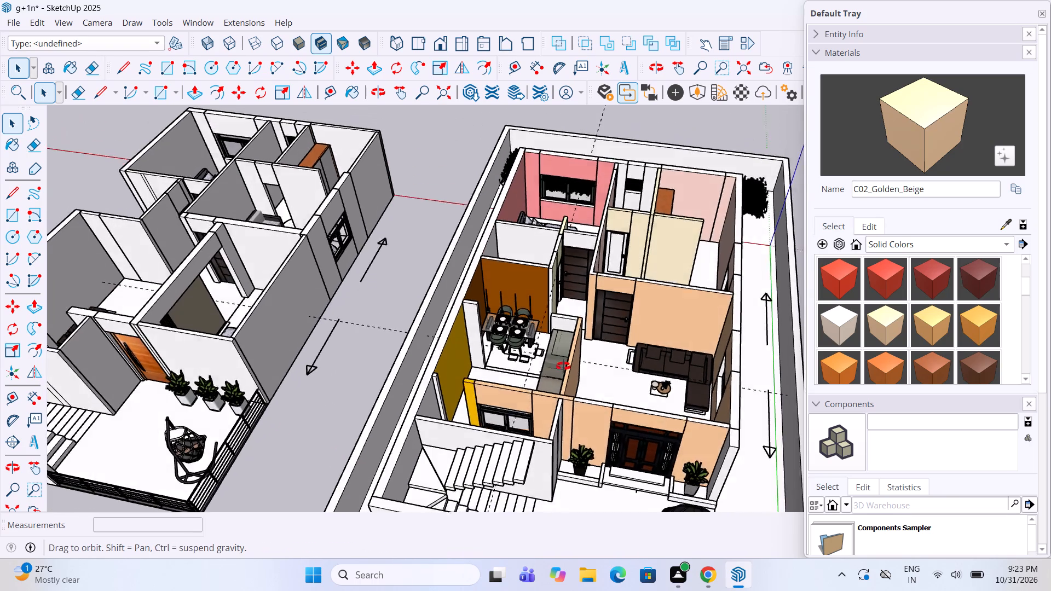
{"action": "middle_click_drag", "start_coordinate": [563, 366], "coordinate": [459, 305]}
{"action": "scroll", "coordinate": [489, 302], "scroll_direction": "down", "scroll_amount": 4}
{"action": "middle_click_drag", "start_coordinate": [501, 332], "coordinate": [664, 288]}
{"action": "scroll", "coordinate": [501, 332], "scroll_direction": "up", "scroll_amount": 2}
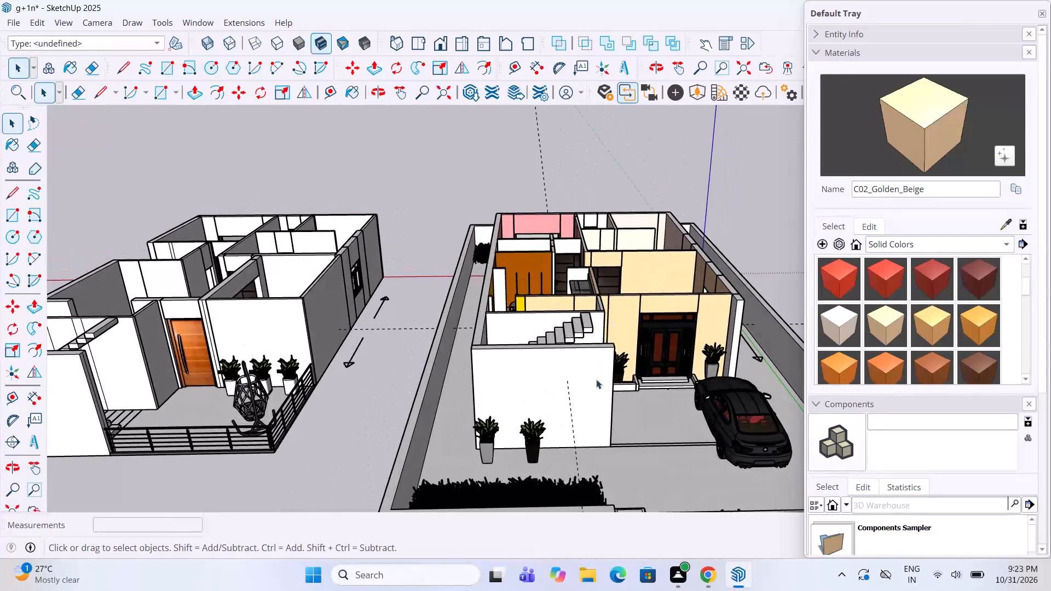
{"action": "scroll", "coordinate": [590, 408], "scroll_direction": "up", "scroll_amount": 4}
{"action": "middle_click_drag", "start_coordinate": [563, 411], "coordinate": [540, 412]}
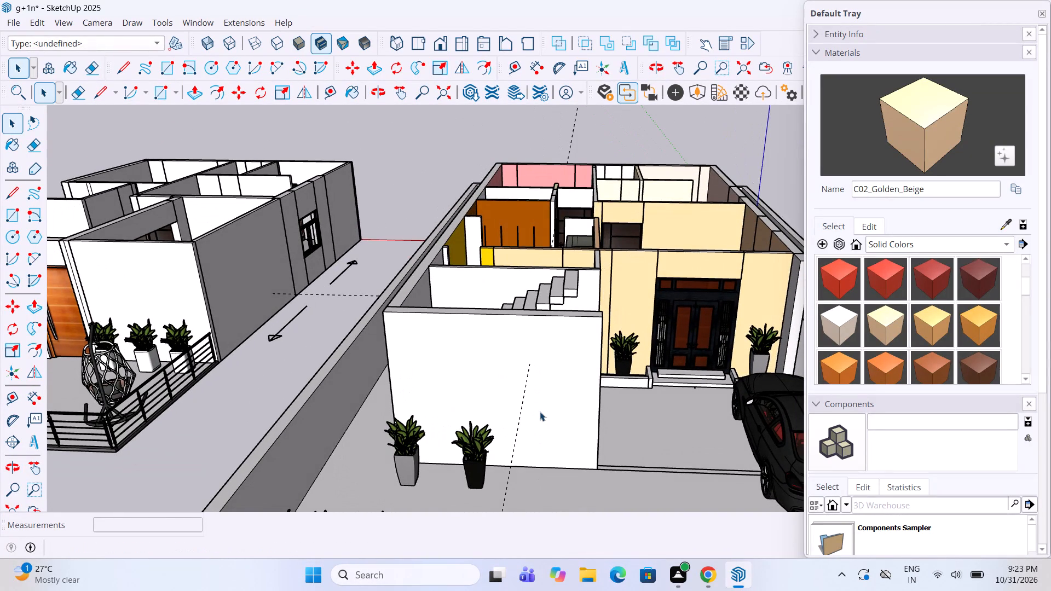
{"action": "triple_click", "coordinate": [528, 391]}
{"action": "left_click", "coordinate": [535, 407]}
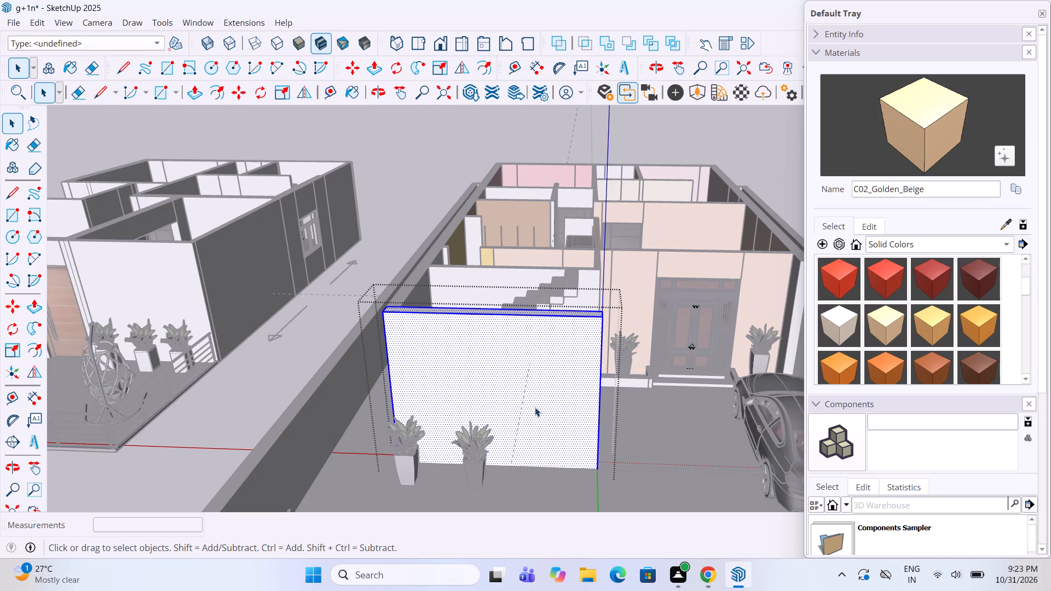
{"action": "left_click", "coordinate": [884, 324]}
{"action": "left_click", "coordinate": [528, 401]}
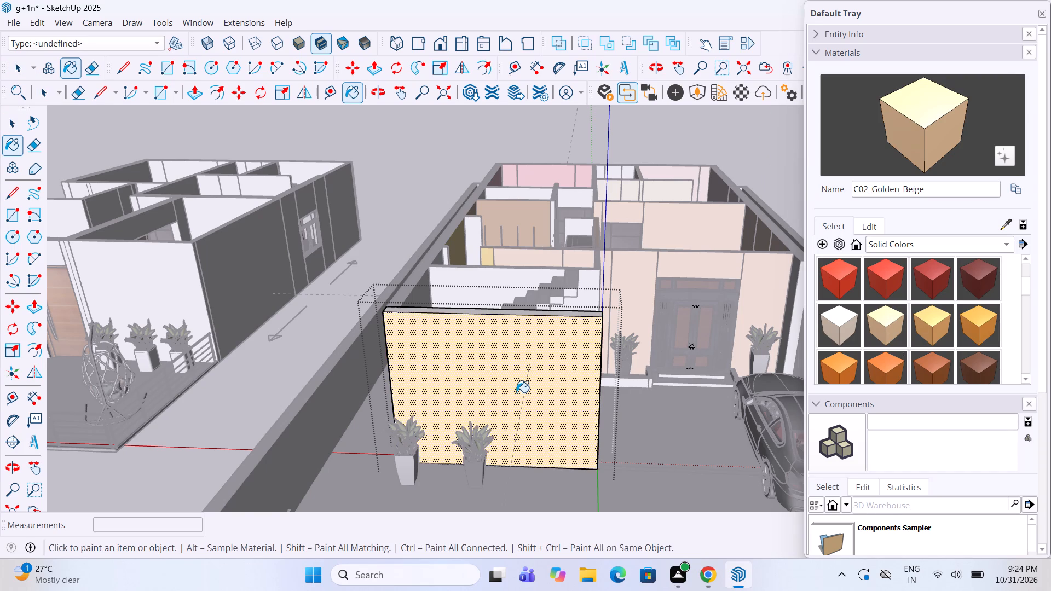
{"action": "scroll", "coordinate": [516, 392], "scroll_direction": "down", "scroll_amount": 3}
{"action": "key", "text": "space"}
{"action": "left_click", "coordinate": [303, 387]}
Paint the front first-floor bedroom's side of the partition shared with the middle bedroom with B05_Tangerine_Flame.
{"action": "middle_click_drag", "start_coordinate": [339, 392], "coordinate": [389, 404]}
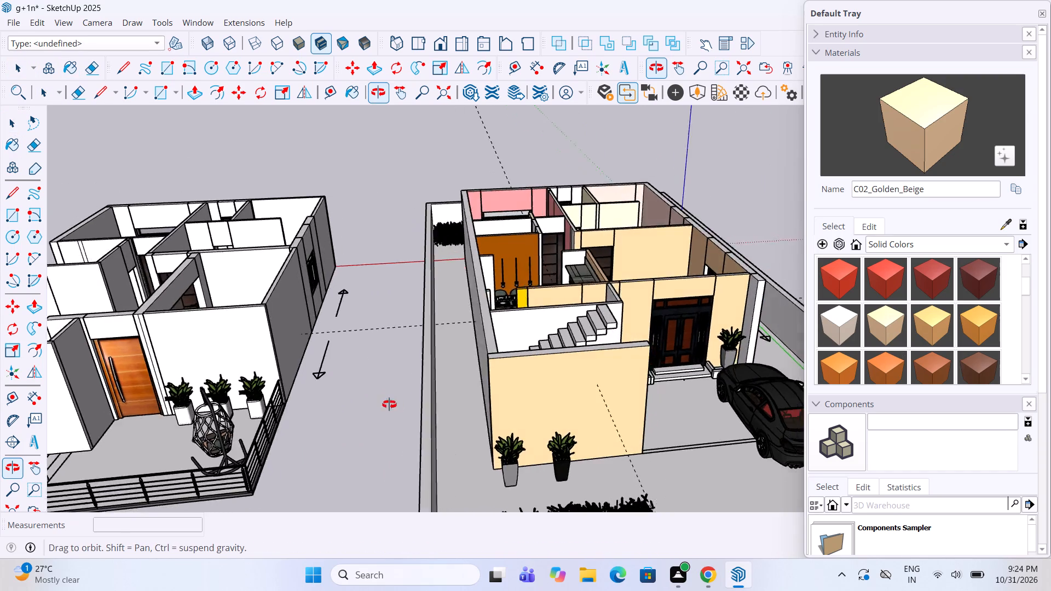
{"action": "middle_click_drag", "start_coordinate": [389, 404], "coordinate": [366, 398]}
{"action": "scroll", "coordinate": [428, 360], "scroll_direction": "down", "scroll_amount": 5}
{"action": "middle_click_drag", "start_coordinate": [420, 356], "coordinate": [451, 435]}
{"action": "scroll", "coordinate": [534, 368], "scroll_direction": "up", "scroll_amount": 2}
{"action": "middle_click_drag", "start_coordinate": [586, 398], "coordinate": [613, 411]}
{"action": "scroll", "coordinate": [628, 331], "scroll_direction": "down", "scroll_amount": 3}
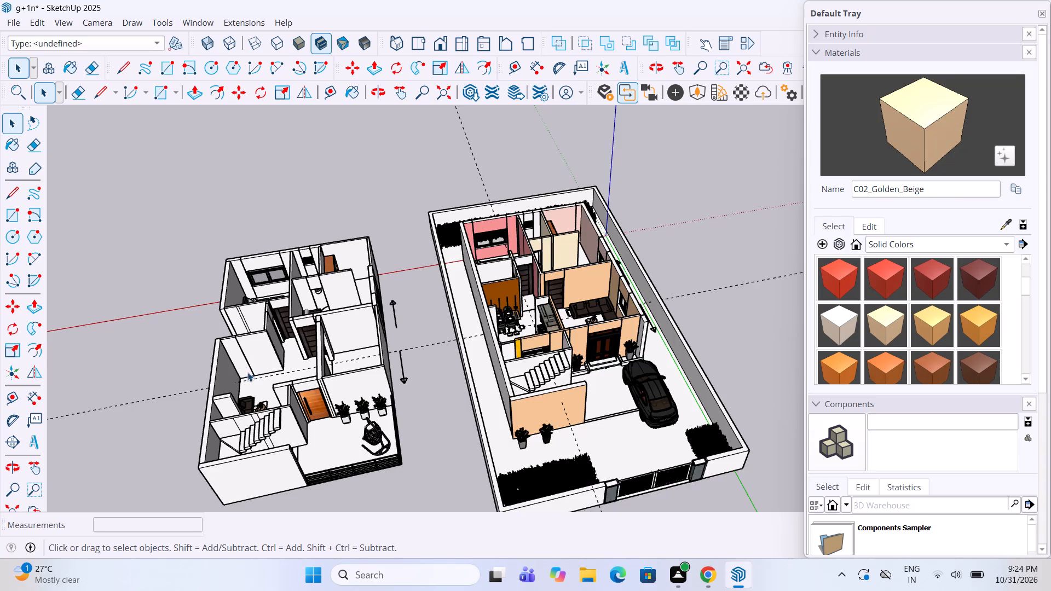
{"action": "scroll", "coordinate": [256, 393], "scroll_direction": "up", "scroll_amount": 5}
{"action": "scroll", "coordinate": [423, 287], "scroll_direction": "up", "scroll_amount": 2}
{"action": "middle_click_drag", "start_coordinate": [422, 287], "coordinate": [628, 352]}
{"action": "scroll", "coordinate": [442, 367], "scroll_direction": "up", "scroll_amount": 4}
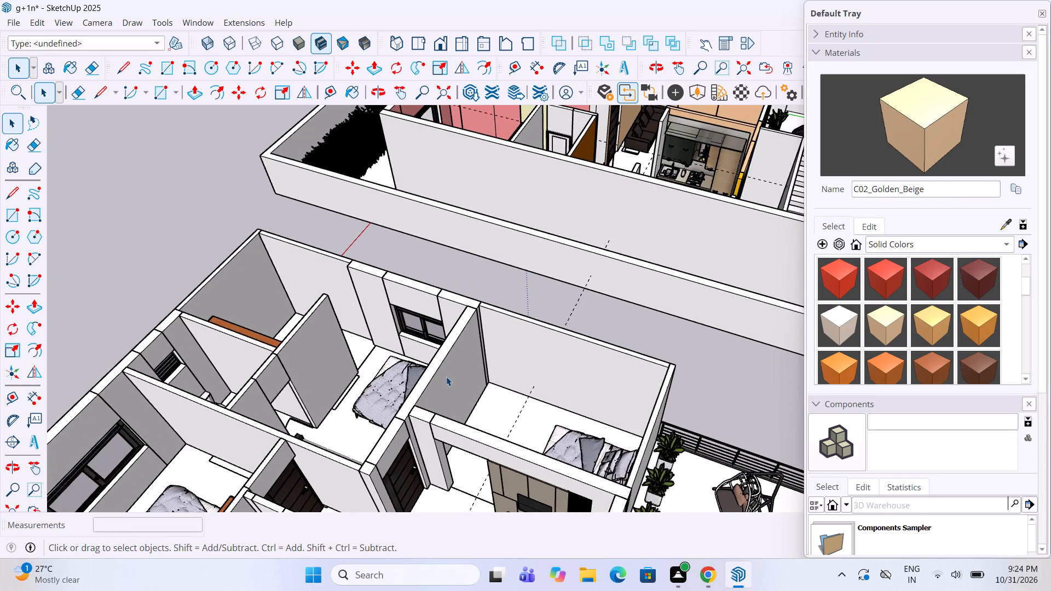
{"action": "double_click", "coordinate": [446, 378]}
{"action": "left_click", "coordinate": [467, 390]}
{"action": "scroll", "coordinate": [465, 390], "scroll_direction": "up", "scroll_amount": 1}
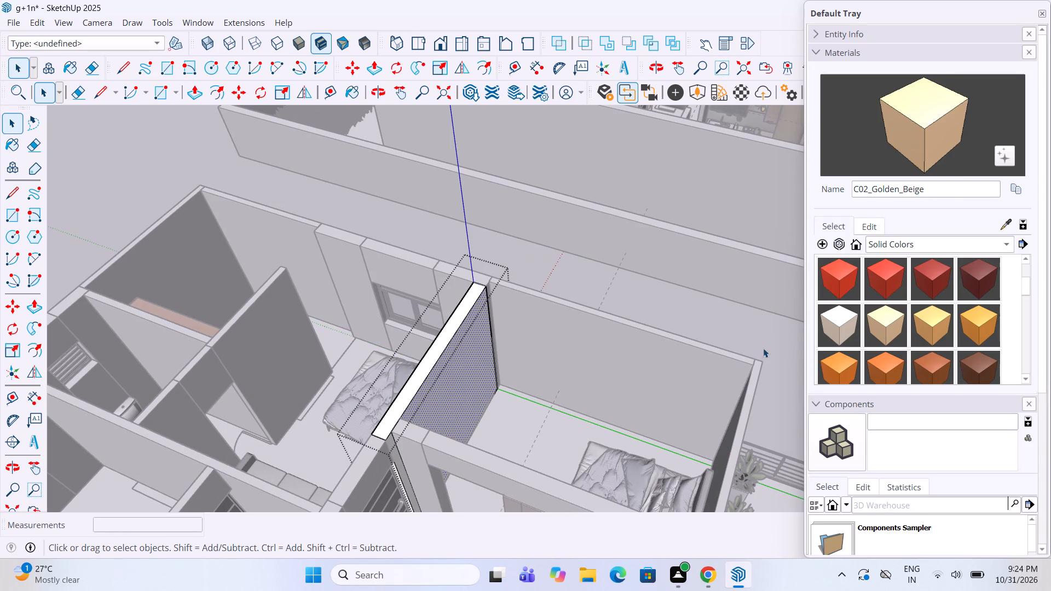
{"action": "scroll", "coordinate": [910, 337], "scroll_direction": "up", "scroll_amount": 1}
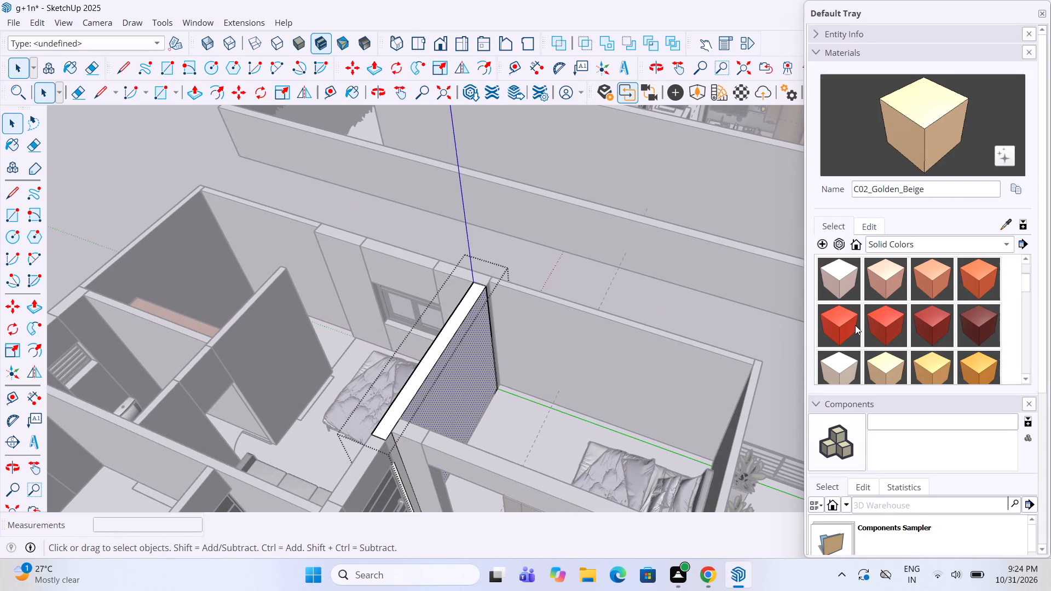
{"action": "left_click", "coordinate": [855, 325]}
{"action": "left_click", "coordinate": [463, 369]}
{"action": "left_click", "coordinate": [558, 361]}
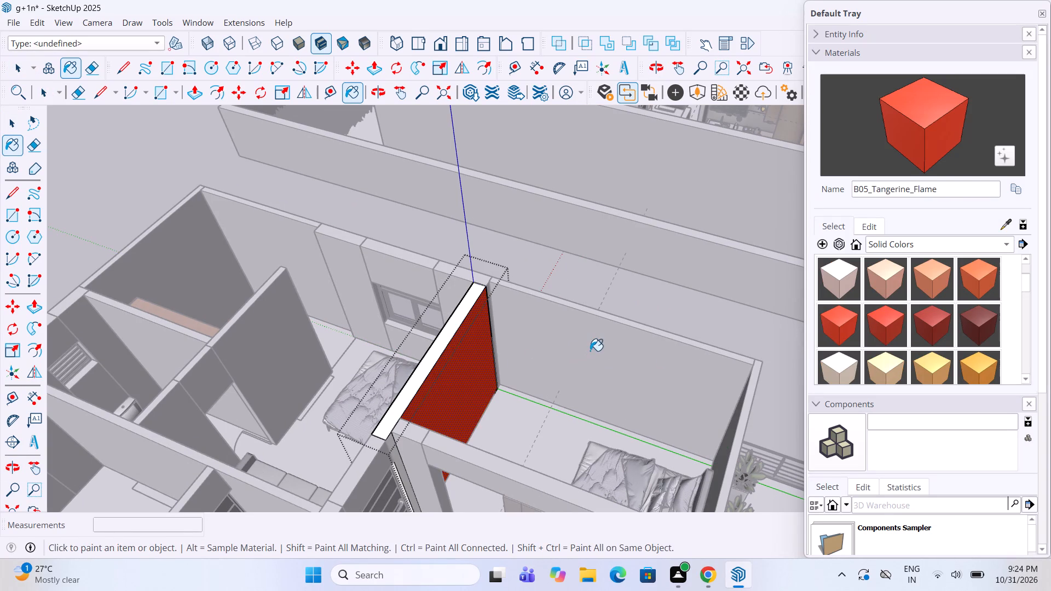
{"action": "key", "text": "space"}
Paint the inner face of the front bedroom's long outer wall with B05_Tangerine_Flame.
{"action": "double_click", "coordinate": [586, 364]}
{"action": "left_click", "coordinate": [601, 375]}
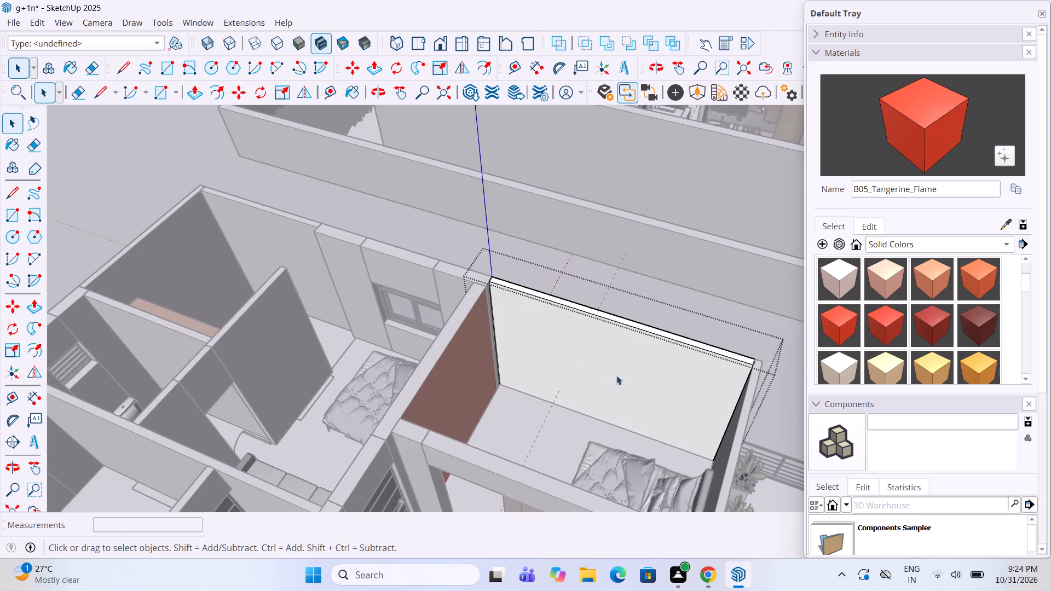
{"action": "left_click", "coordinate": [848, 310]}
{"action": "left_click", "coordinate": [747, 369]}
{"action": "key", "text": "space"}
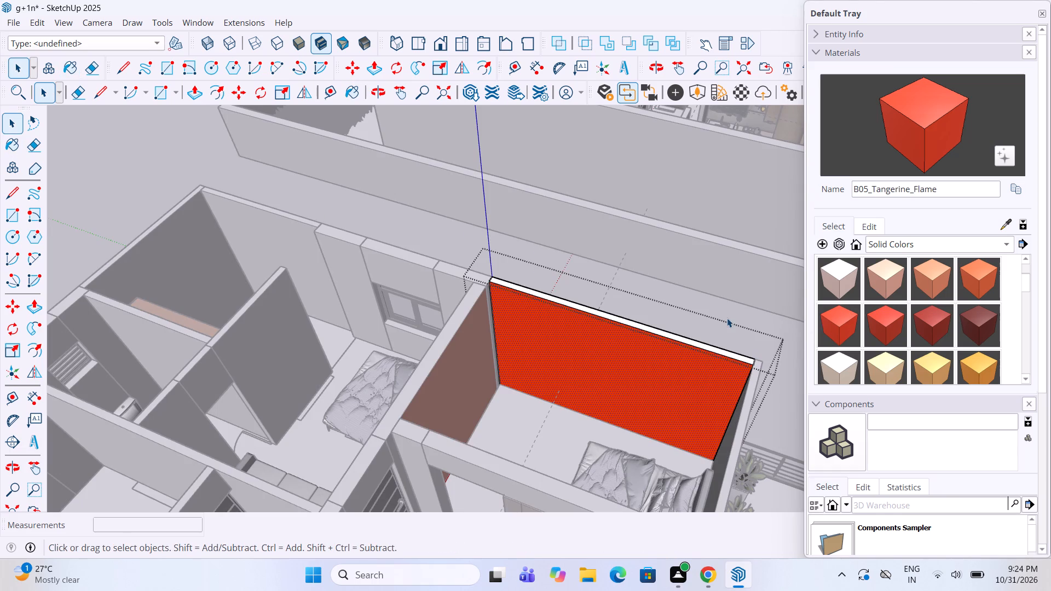
{"action": "left_click", "coordinate": [727, 318]}
Paint the inner face of the front bedroom's balcony-side wall behind the bed with B05_Tangerine_Flame.
{"action": "middle_click_drag", "start_coordinate": [550, 373], "coordinate": [677, 384]}
{"action": "scroll", "coordinate": [461, 370], "scroll_direction": "down", "scroll_amount": 4}
{"action": "middle_click_drag", "start_coordinate": [521, 410], "coordinate": [569, 410]}
{"action": "scroll", "coordinate": [583, 411], "scroll_direction": "down", "scroll_amount": 1}
{"action": "scroll", "coordinate": [719, 370], "scroll_direction": "up", "scroll_amount": 4}
{"action": "double_click", "coordinate": [723, 364]}
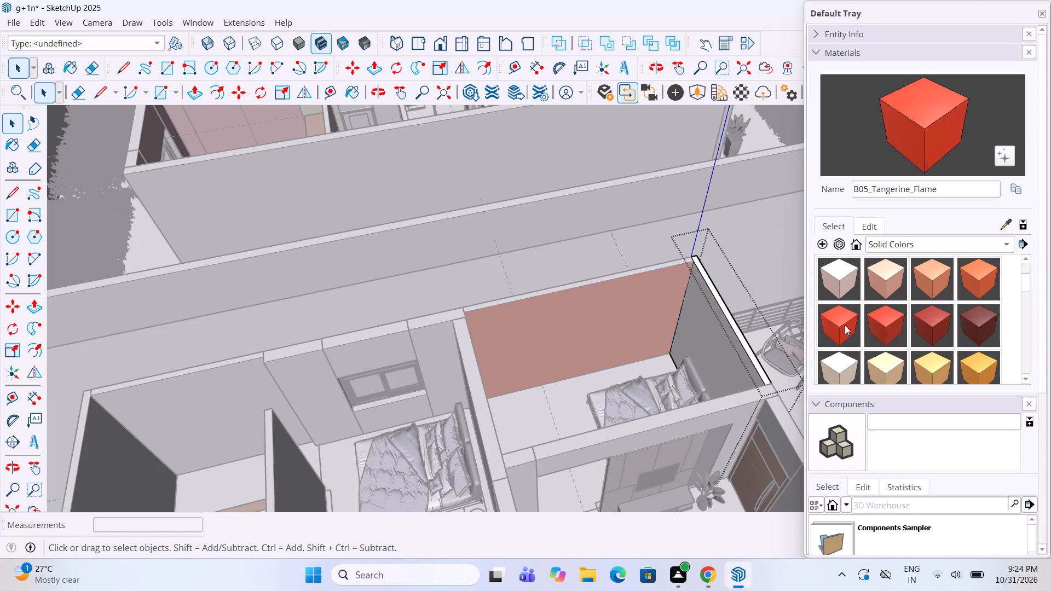
{"action": "left_click", "coordinate": [838, 325]}
{"action": "left_click", "coordinate": [715, 338]}
{"action": "key", "text": "space"}
{"action": "left_click", "coordinate": [777, 211]}
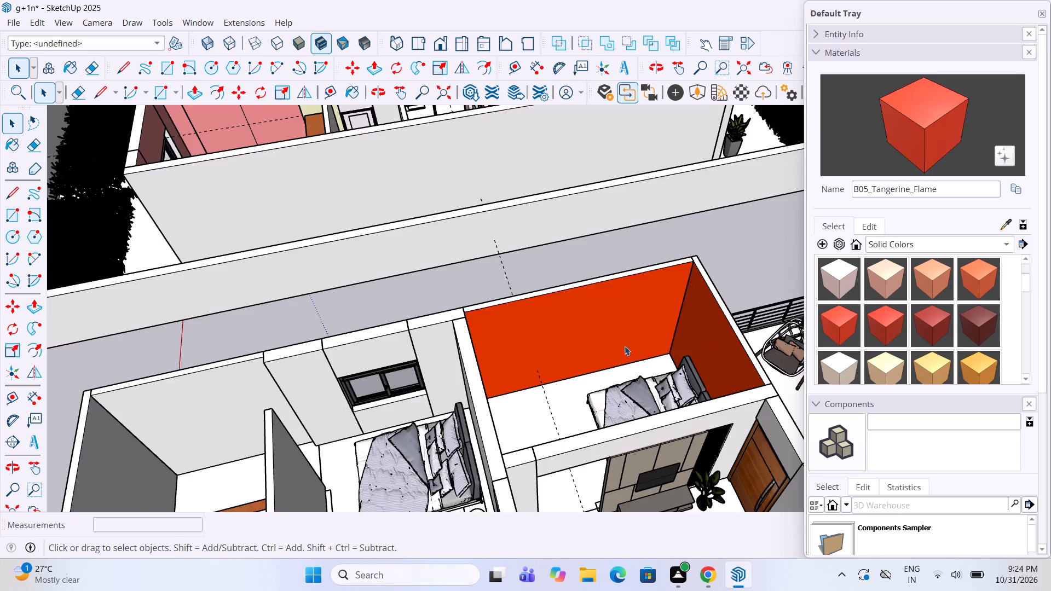
Paint the front bedroom's face of the wall with the opening towards the living area with B05_Tangerine_Flame.
{"action": "scroll", "coordinate": [622, 362], "scroll_direction": "down", "scroll_amount": 4}
{"action": "middle_click_drag", "start_coordinate": [217, 395], "coordinate": [711, 434]}
{"action": "scroll", "coordinate": [707, 175], "scroll_direction": "up", "scroll_amount": 5}
{"action": "triple_click", "coordinate": [700, 193]}
{"action": "left_click", "coordinate": [702, 204]}
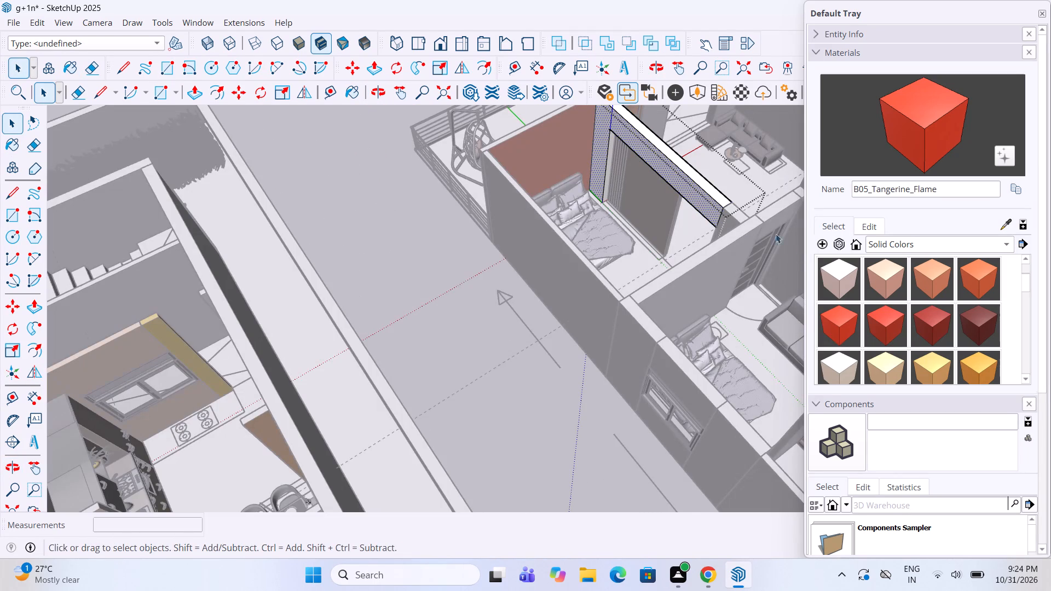
{"action": "left_click", "coordinate": [829, 325]}
{"action": "left_click", "coordinate": [678, 180]}
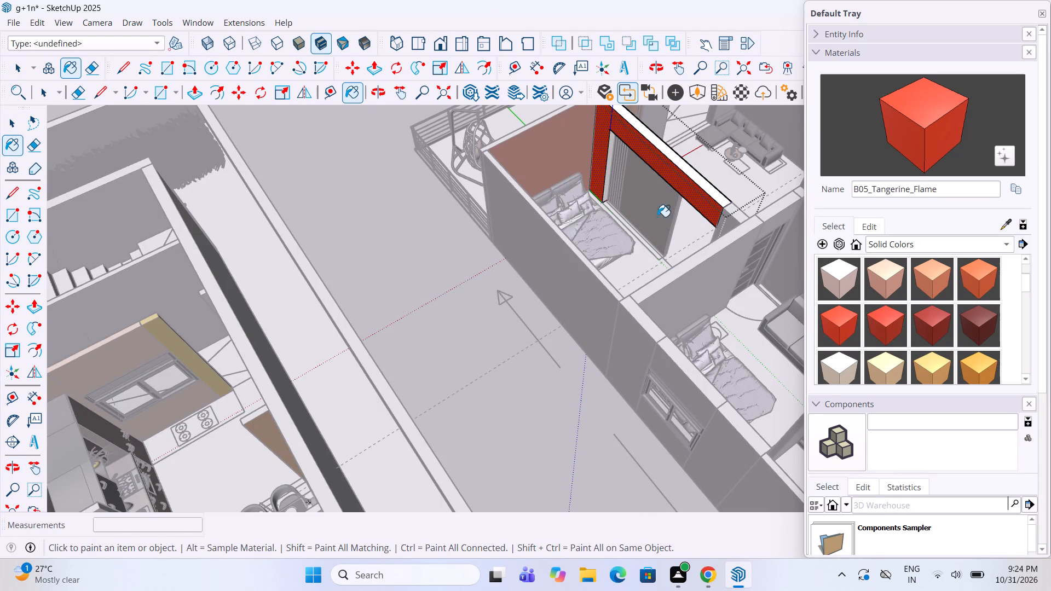
{"action": "key", "text": "space"}
{"action": "left_click", "coordinate": [481, 321]}
Paint the headboard wall in the middle first-floor bedroom with C03_Honey_Glow.
{"action": "scroll", "coordinate": [481, 323], "scroll_direction": "down", "scroll_amount": 5}
{"action": "middle_click_drag", "start_coordinate": [648, 345], "coordinate": [158, 301]}
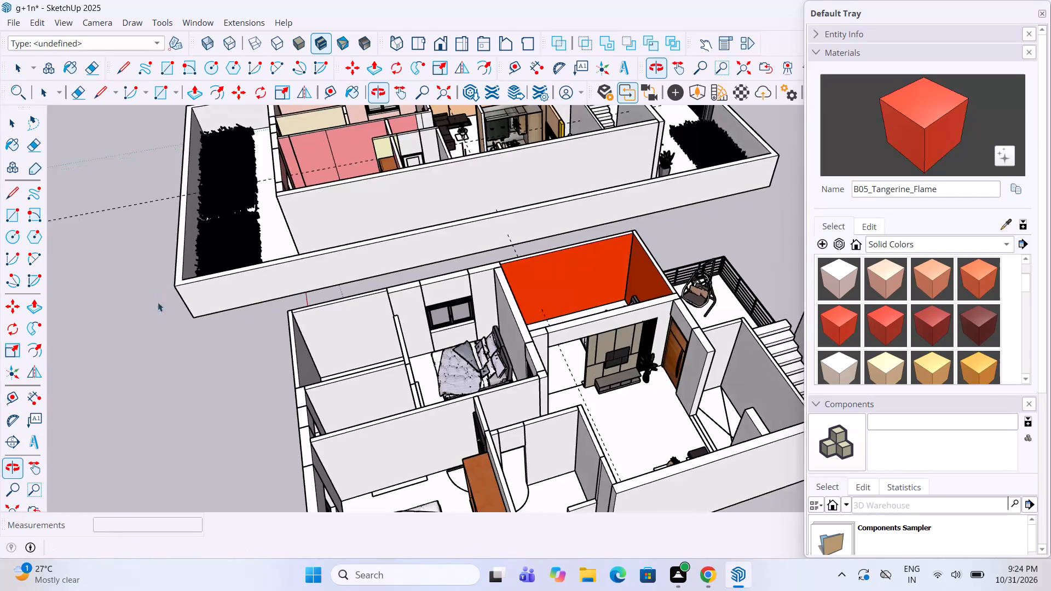
{"action": "scroll", "coordinate": [405, 398], "scroll_direction": "up", "scroll_amount": 4}
{"action": "middle_click_drag", "start_coordinate": [454, 334], "coordinate": [551, 321]}
{"action": "middle_click", "coordinate": [568, 315]}
{"action": "middle_click", "coordinate": [567, 314]}
{"action": "scroll", "coordinate": [566, 309], "scroll_direction": "up", "scroll_amount": 2}
{"action": "double_click", "coordinate": [573, 294]}
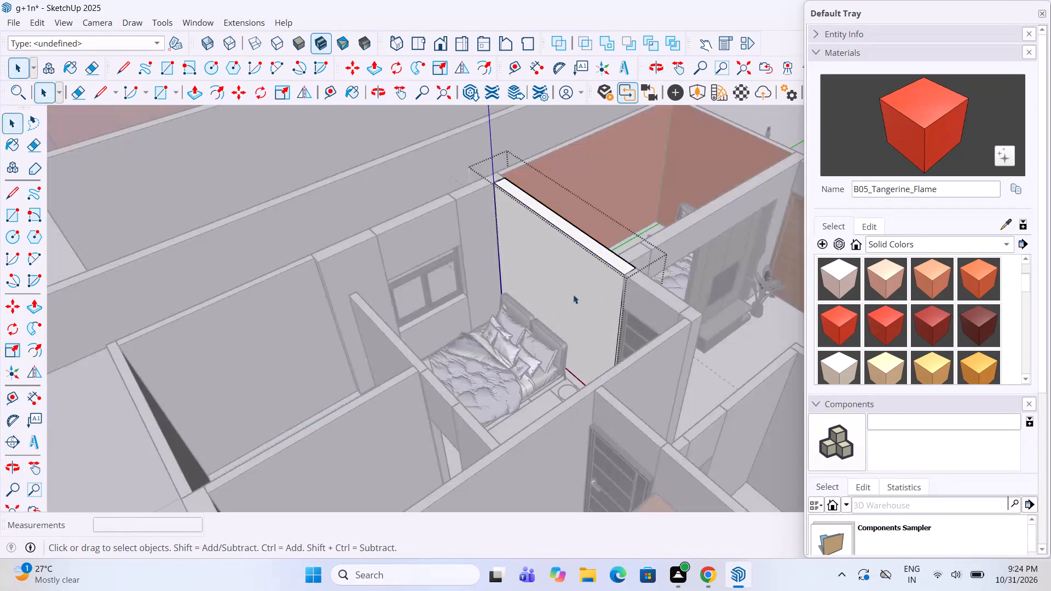
{"action": "left_click", "coordinate": [937, 363]}
{"action": "left_click", "coordinate": [603, 299]}
{"action": "key", "text": "space"}
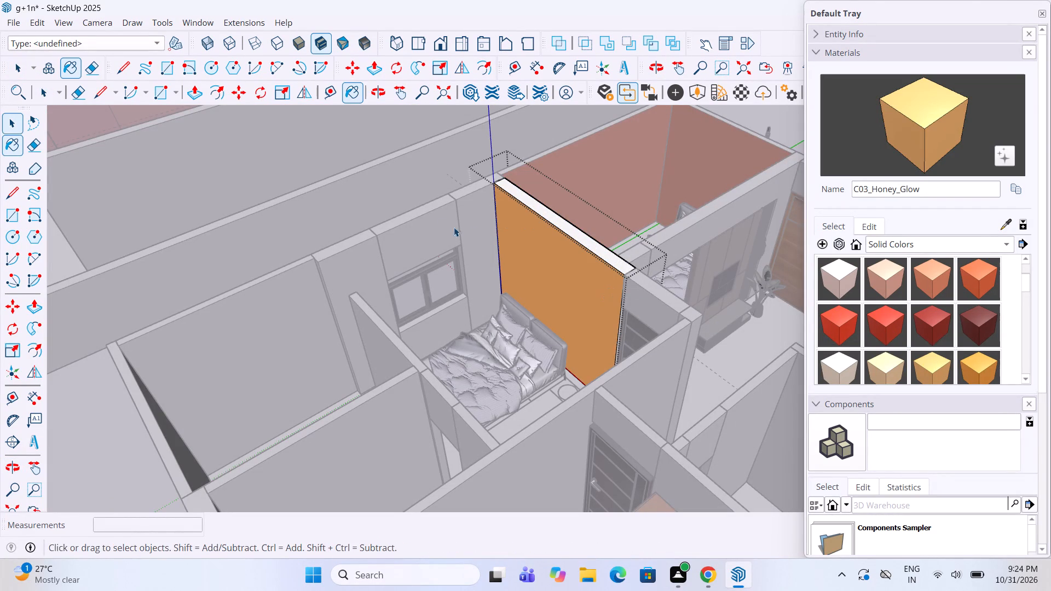
{"action": "left_click", "coordinate": [402, 166]}
Paint the wall faces above and below the middle bedroom's window with C03_Honey_Glow.
{"action": "left_click", "coordinate": [430, 244]}
{"action": "left_click", "coordinate": [430, 244]}
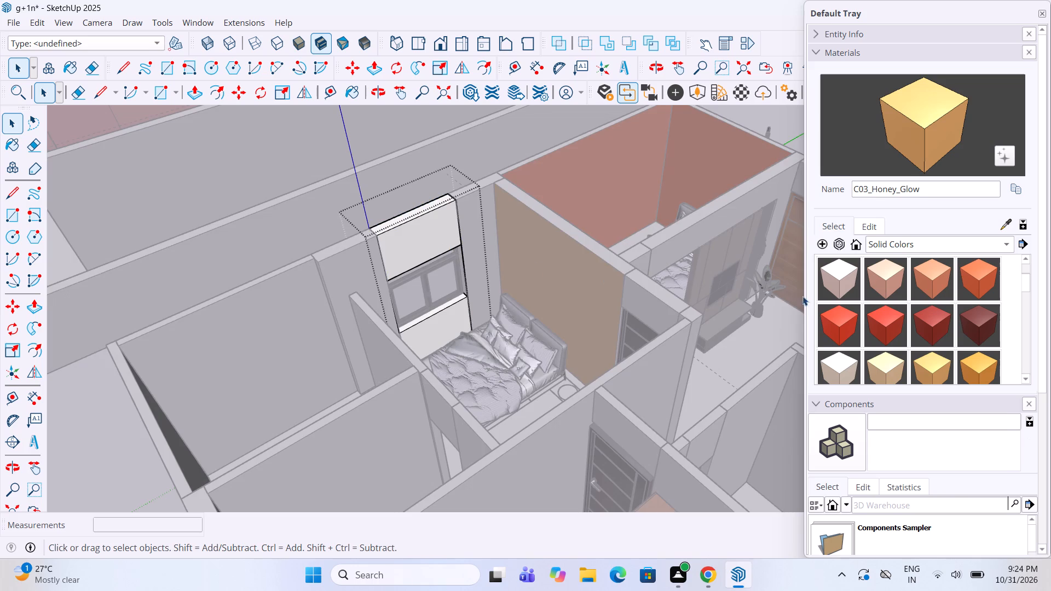
{"action": "left_click", "coordinate": [941, 366]}
{"action": "left_click", "coordinate": [401, 240]}
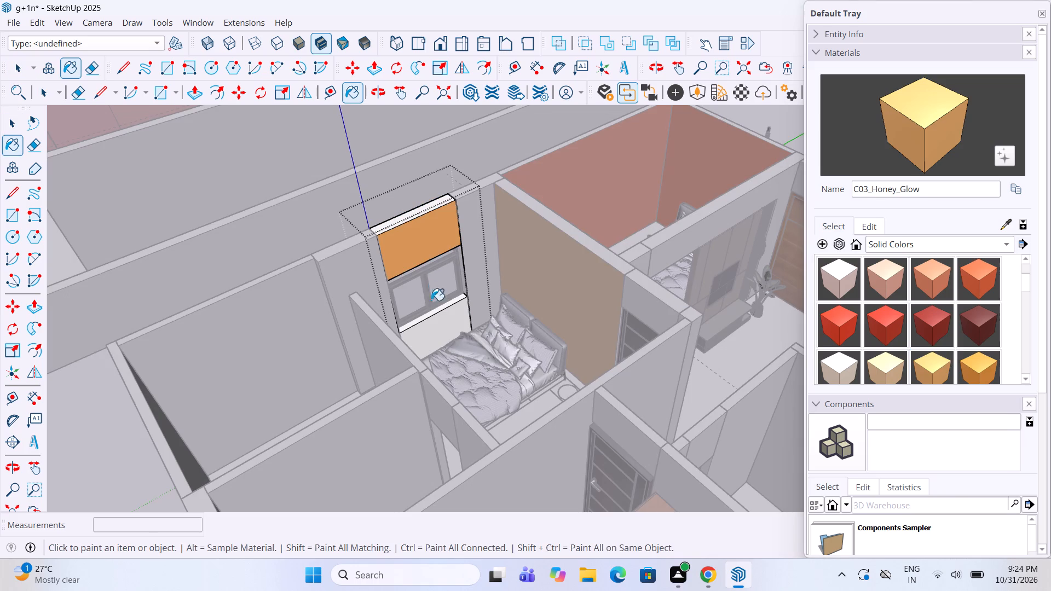
{"action": "double_click", "coordinate": [439, 329]}
{"action": "key", "text": "space"}
{"action": "left_click", "coordinate": [392, 181]}
Paint the narrow wall panel between the middle bedroom's window and headboard wall with C03_Honey_Glow.
{"action": "double_click", "coordinate": [476, 259]}
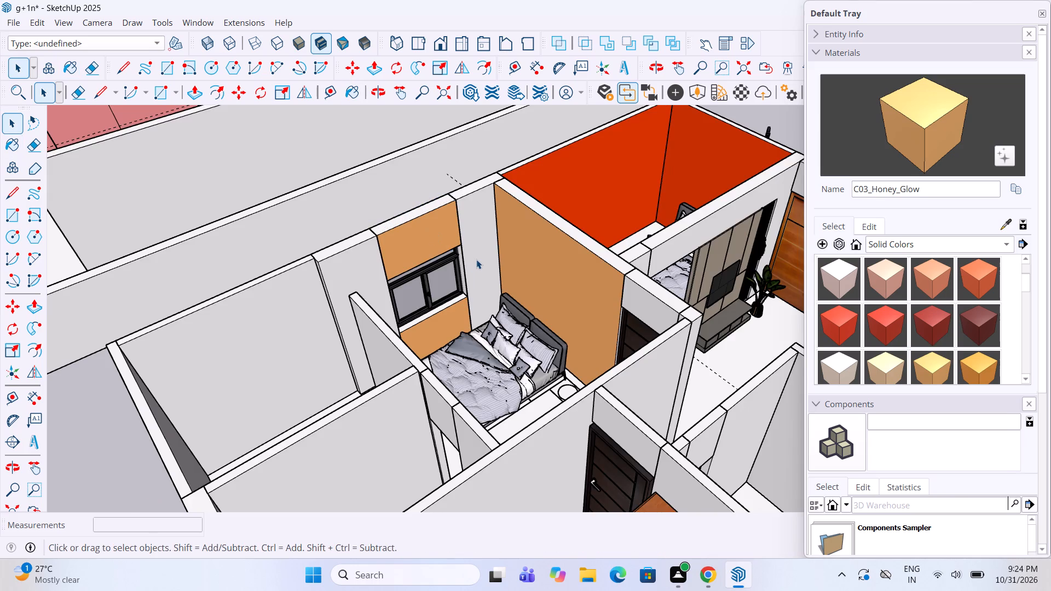
{"action": "double_click", "coordinate": [915, 370]}
{"action": "left_click", "coordinate": [926, 372]}
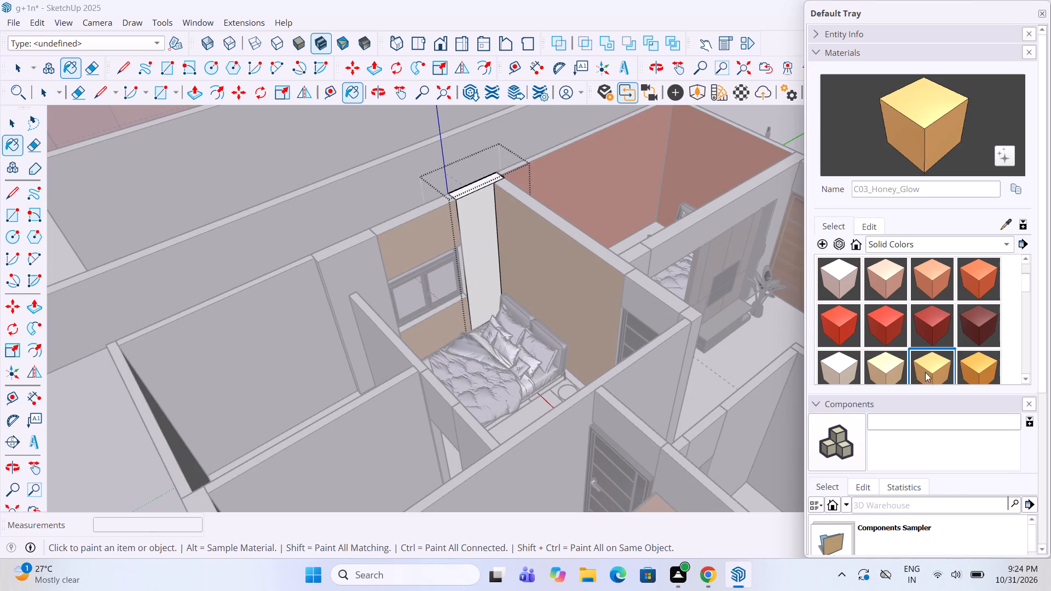
{"action": "left_click", "coordinate": [484, 254]}
{"action": "key", "text": "space"}
{"action": "left_click", "coordinate": [374, 208]}
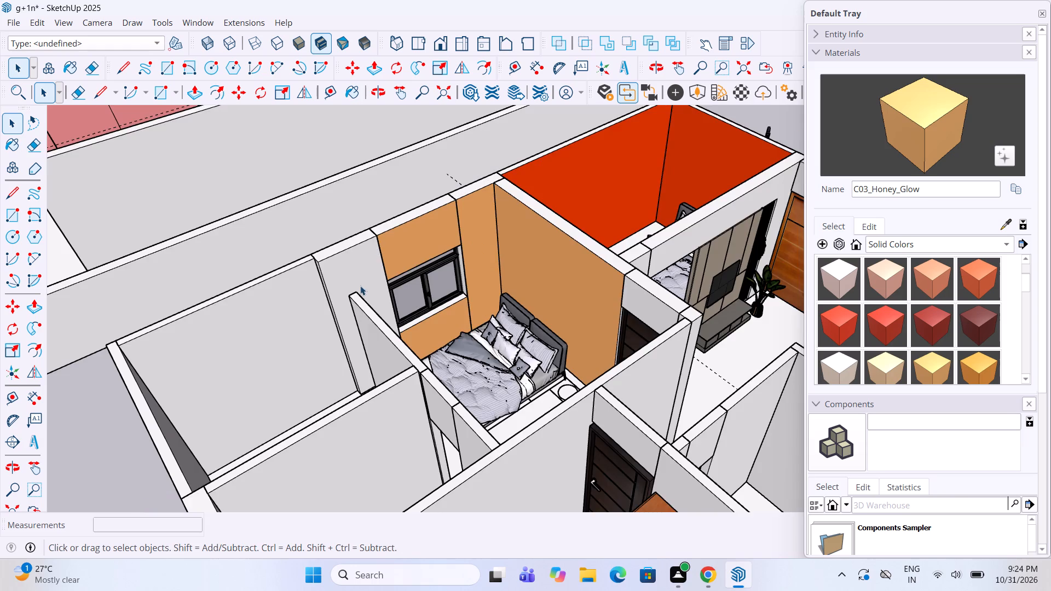
Paint the wall panel on the dressing-area side of the middle bedroom's window with C03_Honey_Glow.
{"action": "double_click", "coordinate": [360, 286]}
{"action": "left_click", "coordinate": [932, 366]}
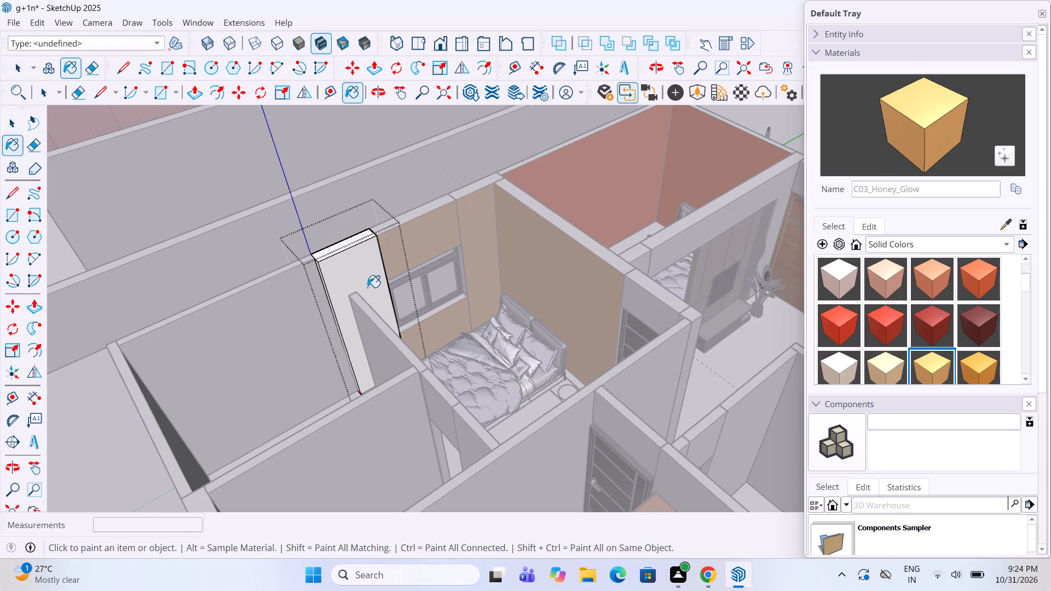
{"action": "left_click", "coordinate": [365, 286]}
{"action": "key", "text": "space"}
{"action": "left_click", "coordinate": [355, 203]}
Paint the middle bedroom wall behind the sofa with C03_Honey_Glow.
{"action": "scroll", "coordinate": [361, 235], "scroll_direction": "down", "scroll_amount": 3}
{"action": "middle_click_drag", "start_coordinate": [363, 239], "coordinate": [728, 303]}
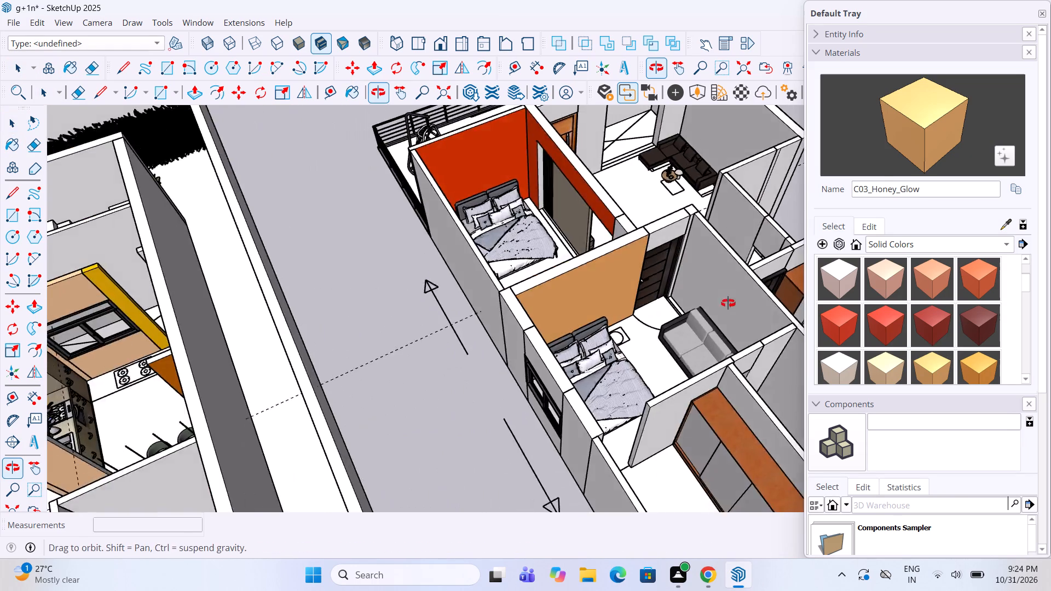
{"action": "middle_click_drag", "start_coordinate": [728, 303], "coordinate": [738, 285]}
{"action": "scroll", "coordinate": [738, 285], "scroll_direction": "up", "scroll_amount": 2}
{"action": "double_click", "coordinate": [742, 269]}
{"action": "left_click", "coordinate": [927, 373]}
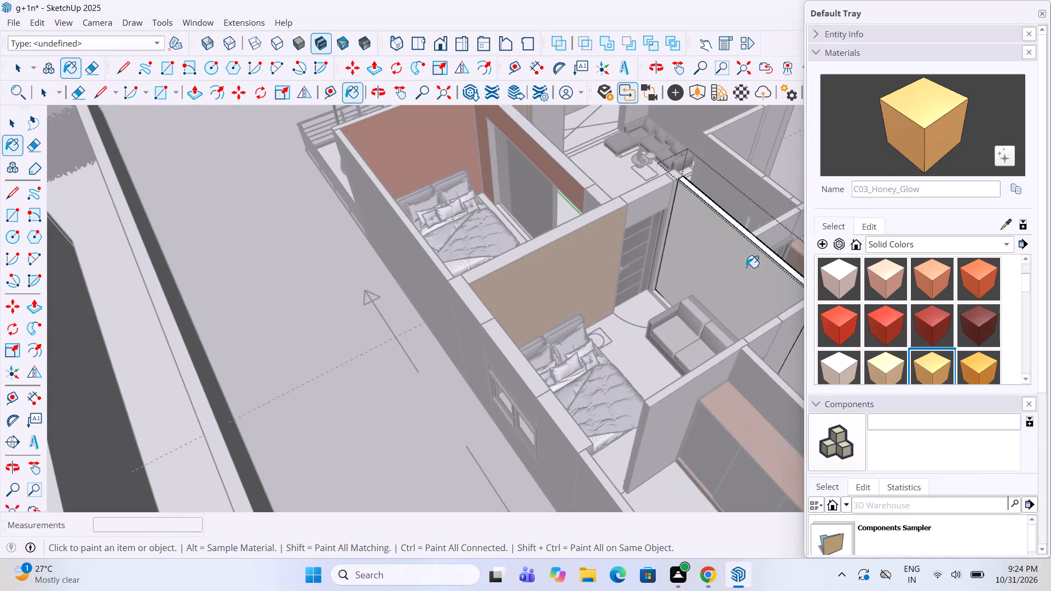
{"action": "left_click", "coordinate": [738, 265]}
{"action": "key", "text": "space"}
{"action": "left_click", "coordinate": [378, 352]}
Paint the wall face above the middle bedroom's entrance door with C03_Honey_Glow.
{"action": "double_click", "coordinate": [647, 210]}
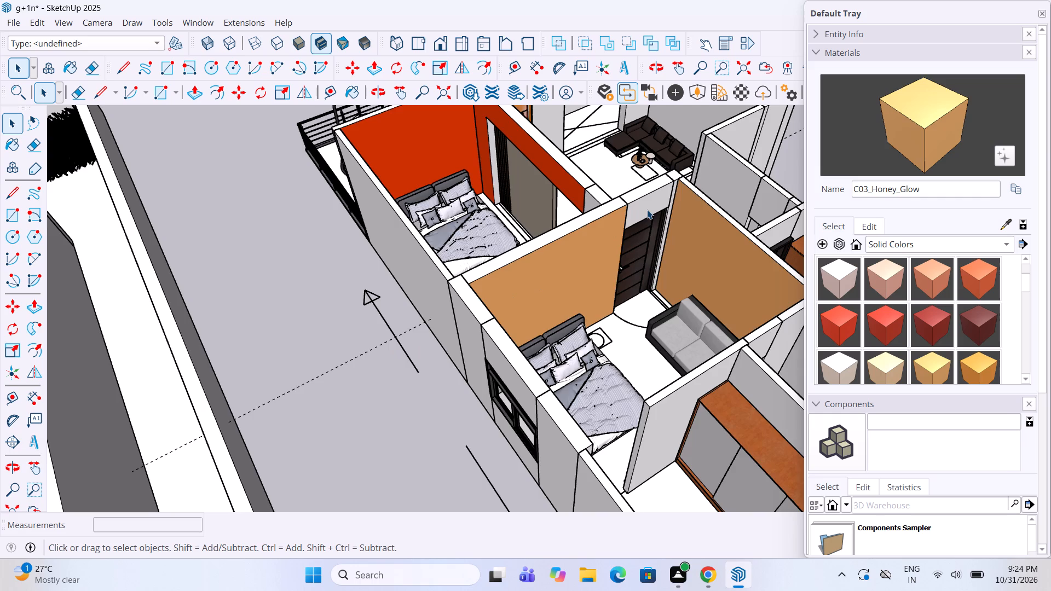
{"action": "left_click", "coordinate": [919, 368]}
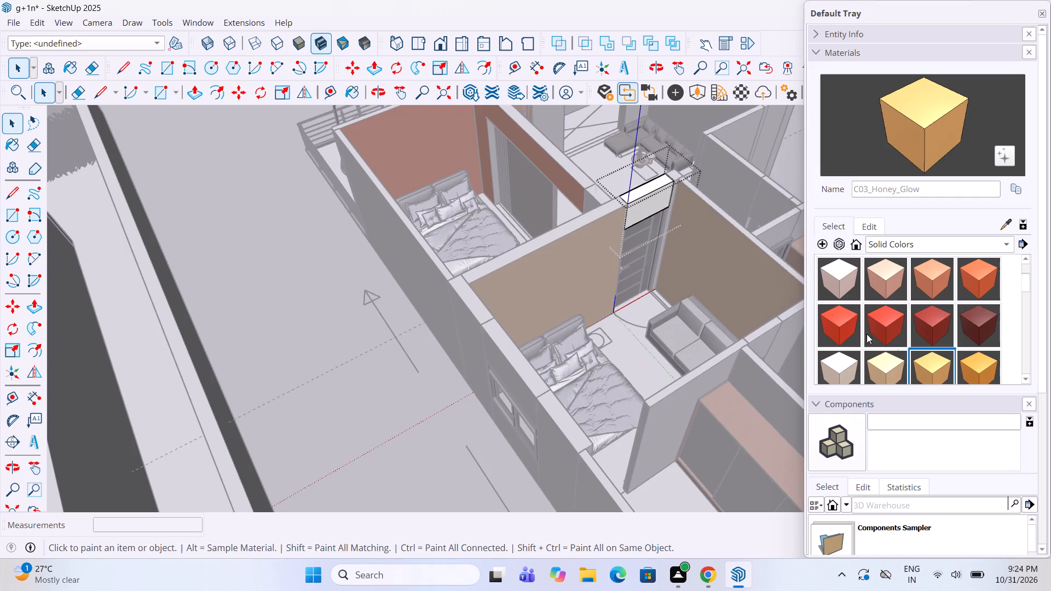
{"action": "double_click", "coordinate": [658, 211]}
{"action": "key", "text": "space"}
{"action": "left_click", "coordinate": [415, 392]}
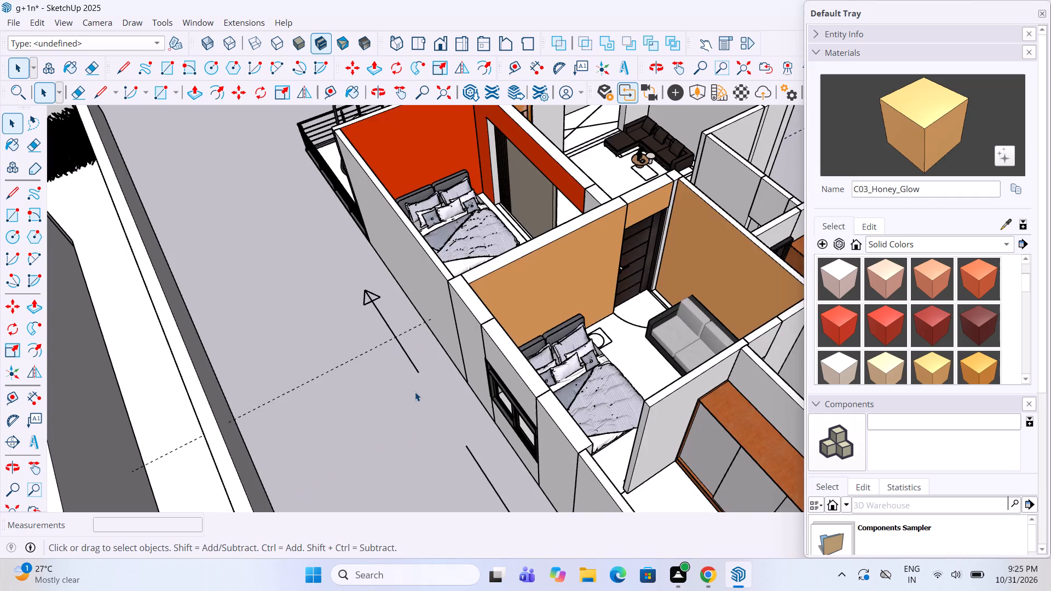
Paint the bed-facing side of the partition between the middle bedroom and its wardrobe area with C03_Honey_Glow.
{"action": "middle_click_drag", "start_coordinate": [318, 311], "coordinate": [893, 368]}
{"action": "scroll", "coordinate": [618, 444], "scroll_direction": "down", "scroll_amount": 4}
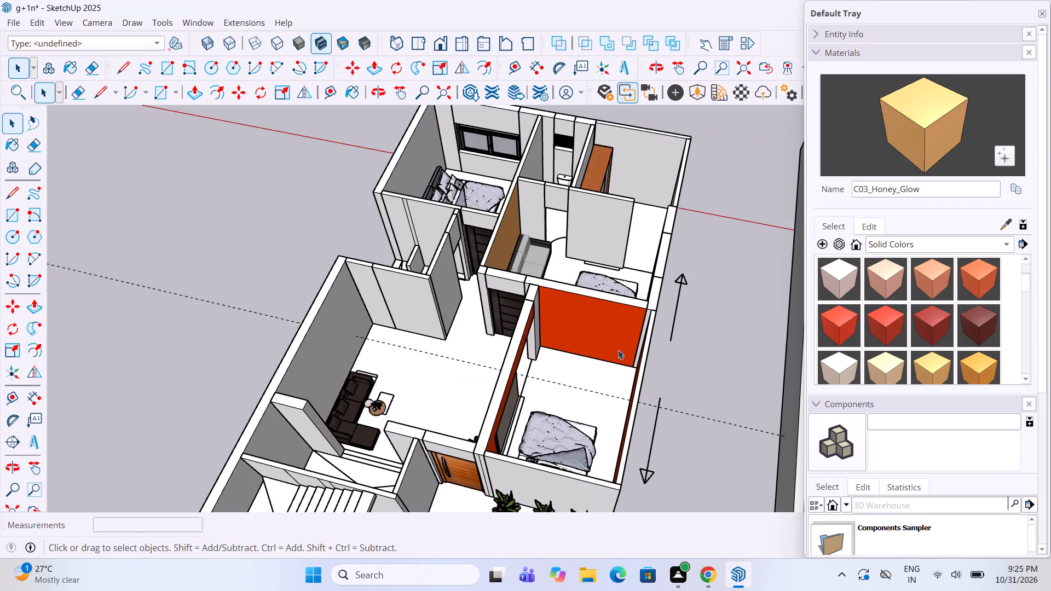
{"action": "scroll", "coordinate": [621, 223], "scroll_direction": "up", "scroll_amount": 4}
{"action": "double_click", "coordinate": [597, 200]}
{"action": "left_click", "coordinate": [929, 370]}
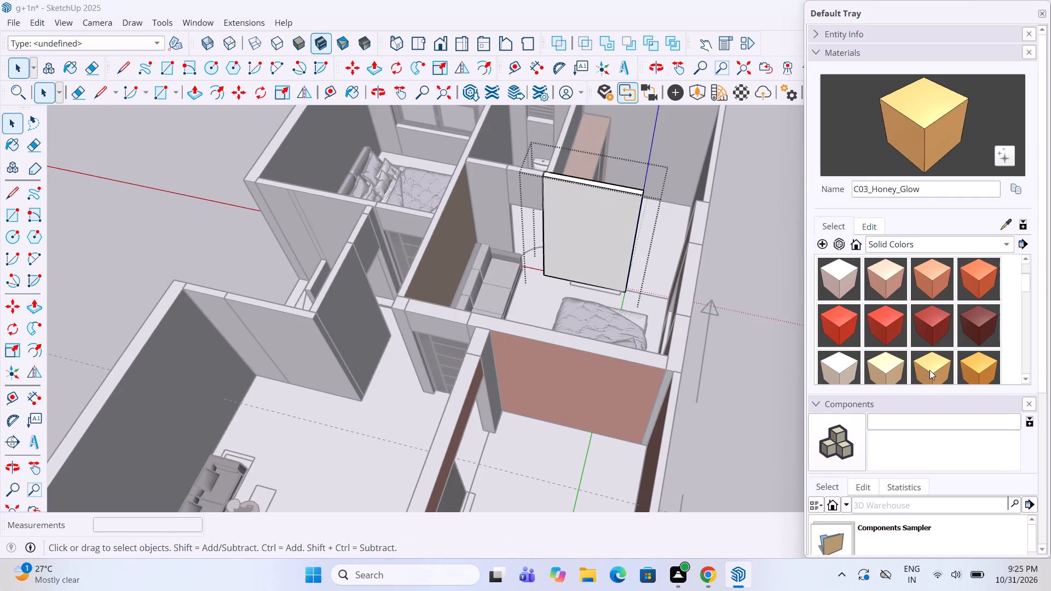
{"action": "left_click", "coordinate": [563, 223]}
{"action": "key", "text": "space"}
{"action": "left_click", "coordinate": [776, 319]}
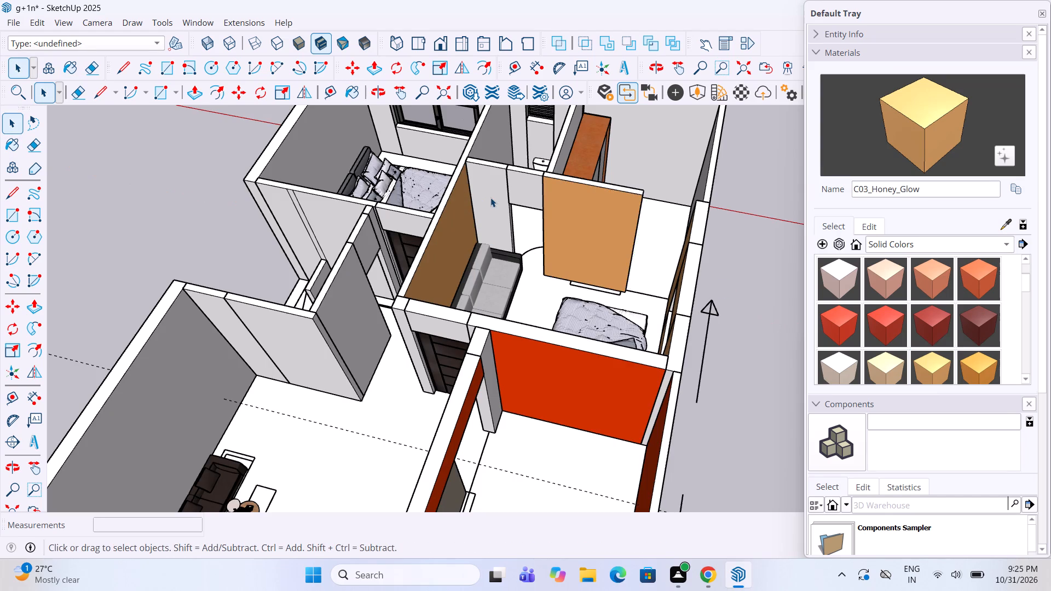
Paint the wall panel beside the sofa, next to the dressing-area opening, with C03_Honey_Glow.
{"action": "left_click", "coordinate": [490, 198]}
{"action": "left_click", "coordinate": [490, 198]}
{"action": "left_click", "coordinate": [928, 361]}
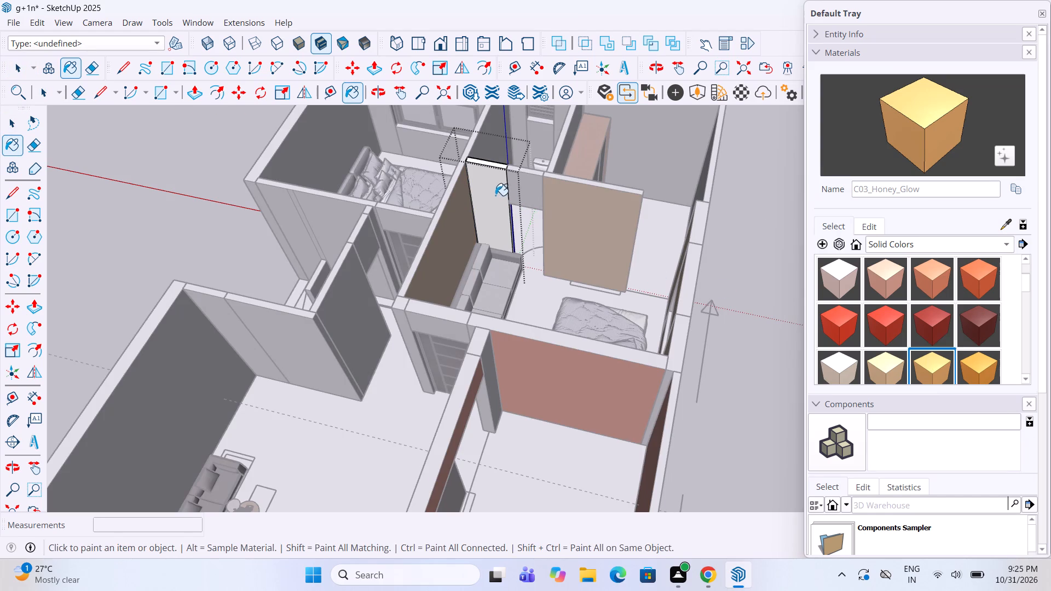
{"action": "left_click", "coordinate": [495, 195]}
{"action": "key", "text": "space"}
{"action": "left_click", "coordinate": [759, 214]}
Paint the wall face above the opening to the middle bedroom's dressing area with C03_Honey_Glow.
{"action": "double_click", "coordinate": [522, 184]}
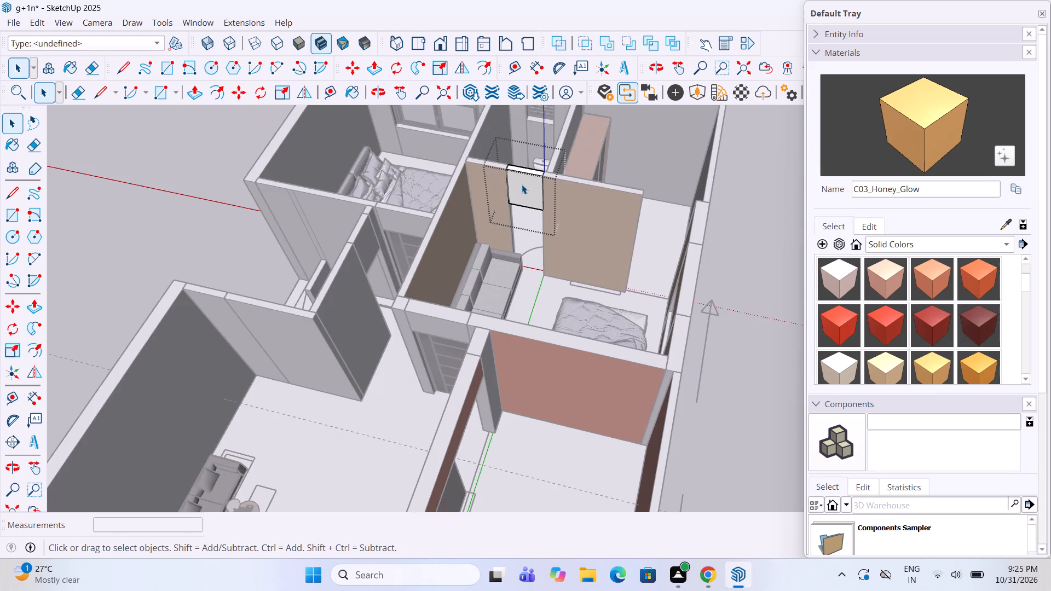
{"action": "left_click", "coordinate": [925, 357]}
{"action": "left_click", "coordinate": [518, 178]}
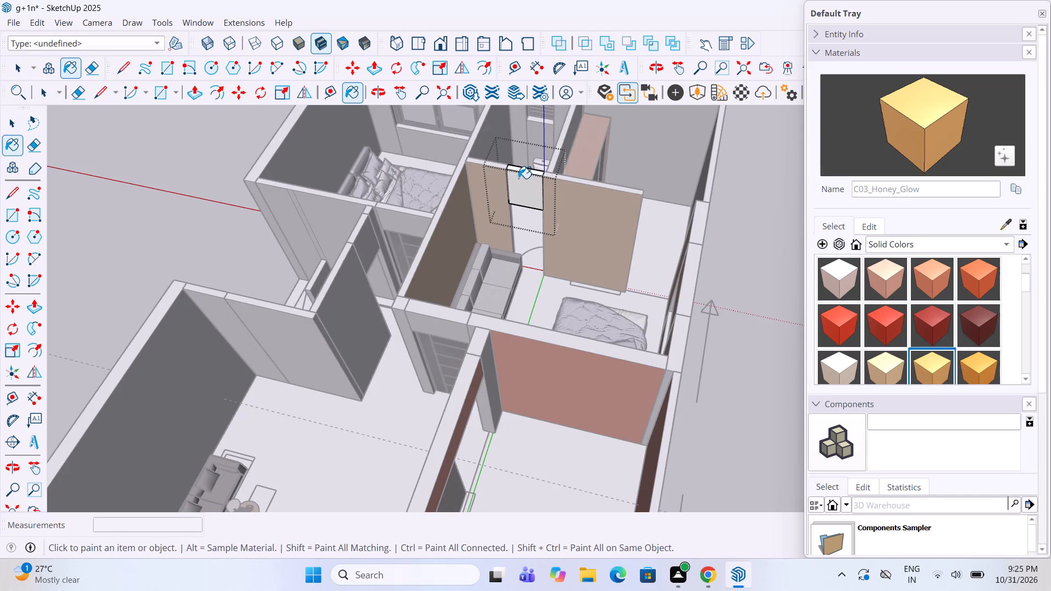
{"action": "key", "text": "space"}
{"action": "left_click", "coordinate": [751, 268]}
Paint the wardrobe-side face of the middle bedroom's dressing partition with B02_Almond_Blush.
{"action": "scroll", "coordinate": [732, 272], "scroll_direction": "down", "scroll_amount": 3}
{"action": "middle_click_drag", "start_coordinate": [731, 272], "coordinate": [125, 246]}
{"action": "scroll", "coordinate": [483, 353], "scroll_direction": "down", "scroll_amount": 3}
{"action": "scroll", "coordinate": [596, 382], "scroll_direction": "up", "scroll_amount": 4}
{"action": "middle_click_drag", "start_coordinate": [593, 383], "coordinate": [626, 391]}
{"action": "scroll", "coordinate": [619, 390], "scroll_direction": "up", "scroll_amount": 2}
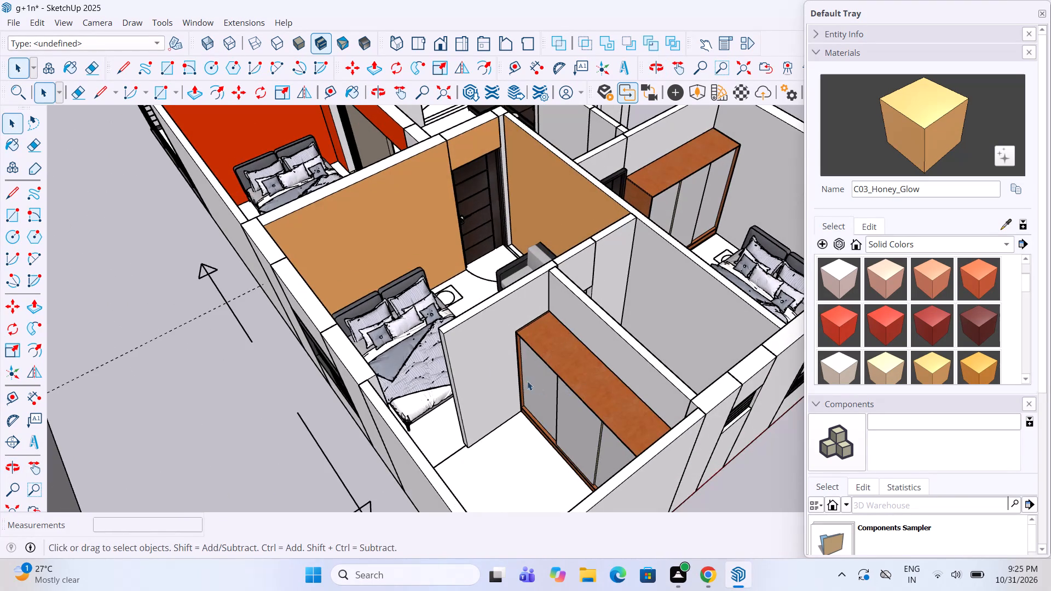
{"action": "double_click", "coordinate": [489, 366]}
{"action": "scroll", "coordinate": [937, 341], "scroll_direction": "up", "scroll_amount": 1}
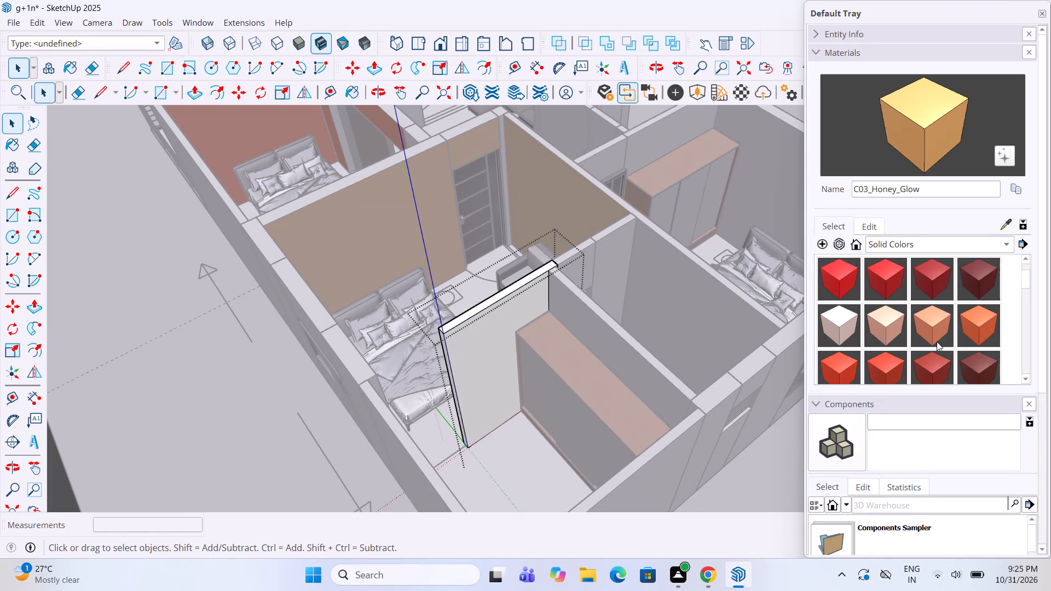
{"action": "left_click", "coordinate": [883, 320]}
{"action": "left_click", "coordinate": [478, 343]}
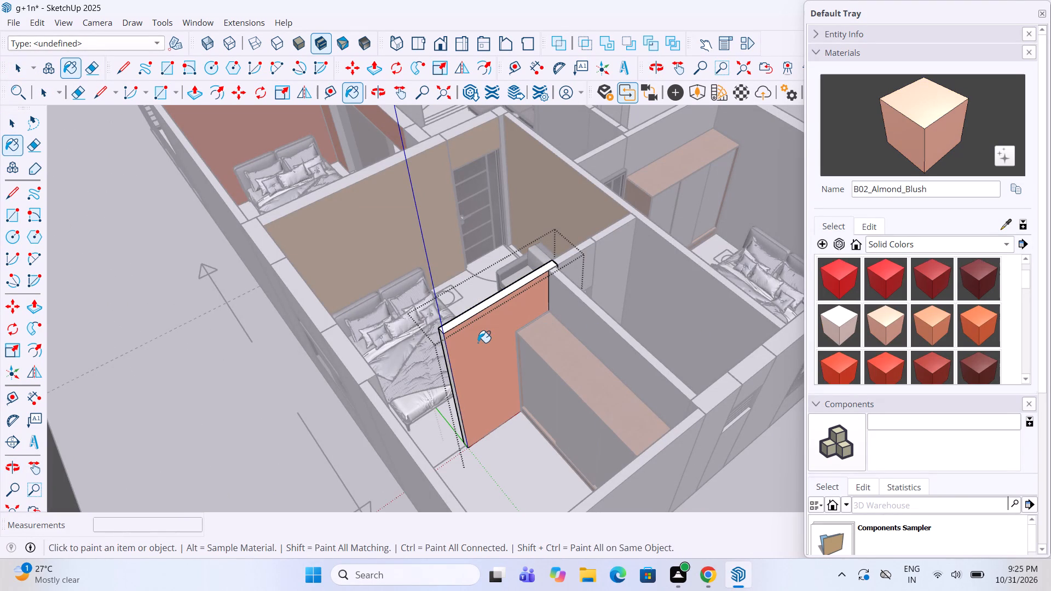
Paint the wall face behind the wardrobe in the middle bedroom's dressing area with B02_Almond_Blush.
{"action": "key", "text": "space"}
{"action": "left_click", "coordinate": [281, 405]}
{"action": "double_click", "coordinate": [608, 337]}
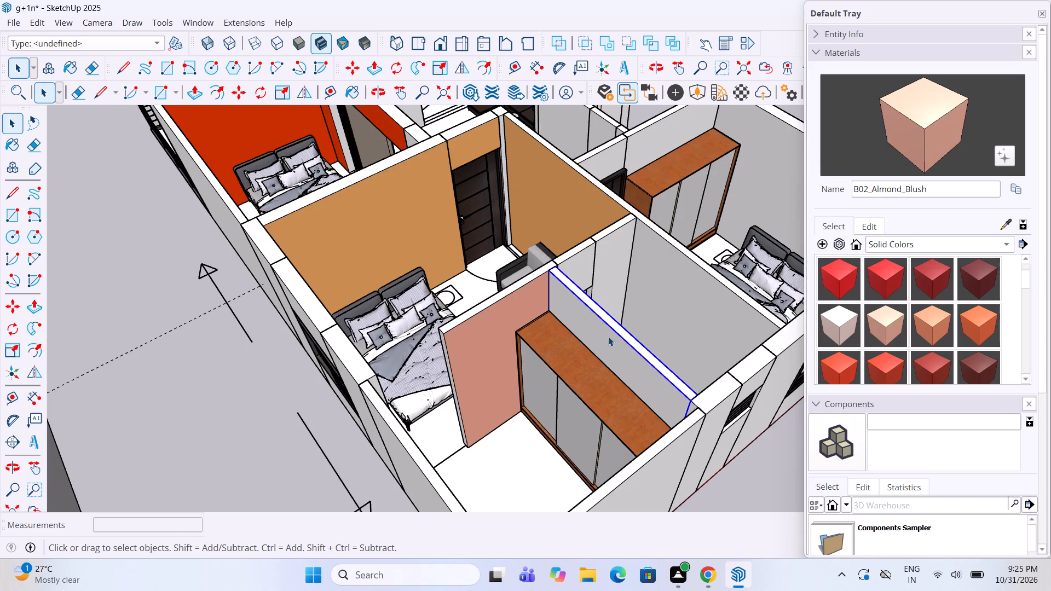
{"action": "left_click", "coordinate": [877, 321]}
{"action": "left_click", "coordinate": [628, 370]}
{"action": "key", "text": "space"}
{"action": "left_click", "coordinate": [241, 451]}
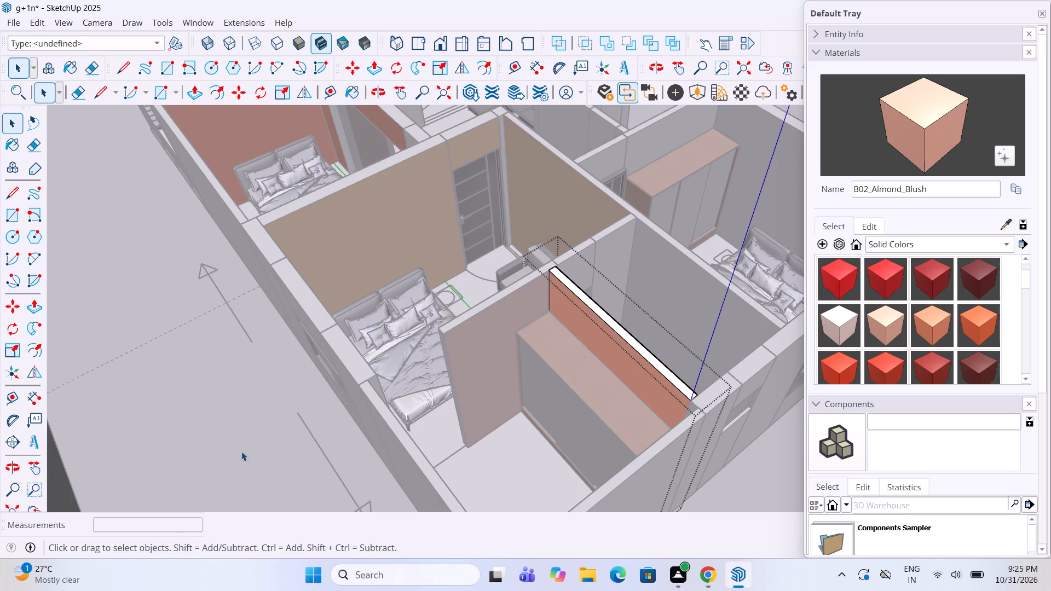
Paint the inner face of the dressing area's end wall, beside the wardrobe's end, with B02_Almond_Blush.
{"action": "middle_click_drag", "start_coordinate": [344, 426], "coordinate": [806, 399]}
{"action": "scroll", "coordinate": [534, 437], "scroll_direction": "down", "scroll_amount": 5}
{"action": "scroll", "coordinate": [702, 288], "scroll_direction": "up", "scroll_amount": 4}
{"action": "double_click", "coordinate": [709, 270]}
{"action": "left_click", "coordinate": [890, 325]}
{"action": "left_click", "coordinate": [706, 264]}
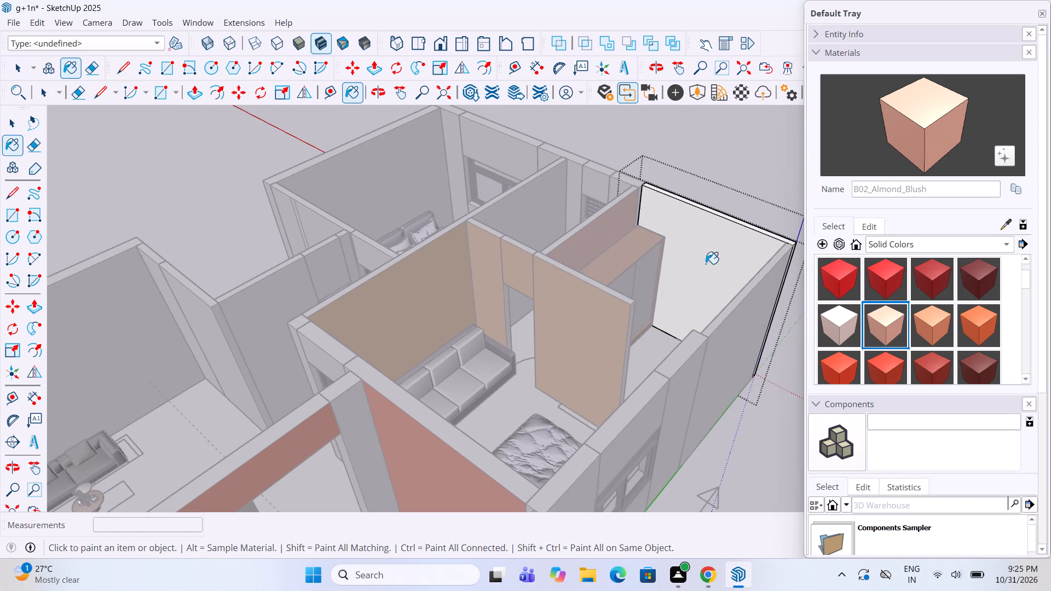
{"action": "key", "text": "space"}
{"action": "left_click", "coordinate": [737, 164]}
Paint the inner face of the exterior wall opposite the dressing-area wardrobe with B02_Almond_Blush.
{"action": "scroll", "coordinate": [342, 367], "scroll_direction": "down", "scroll_amount": 3}
{"action": "middle_click_drag", "start_coordinate": [366, 368], "coordinate": [677, 367]}
{"action": "scroll", "coordinate": [636, 302], "scroll_direction": "up", "scroll_amount": 2}
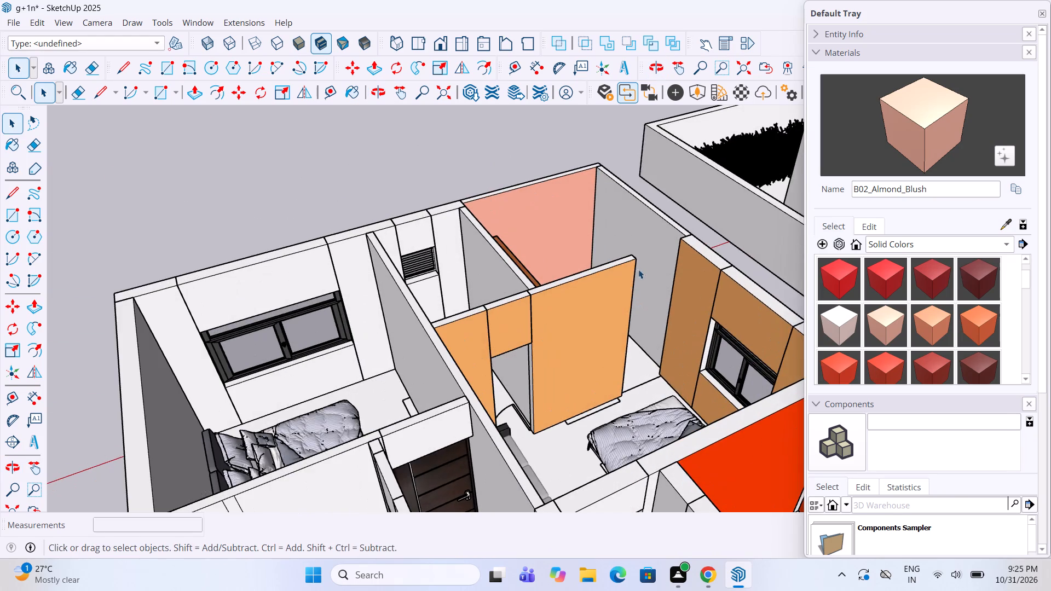
{"action": "double_click", "coordinate": [640, 264]}
{"action": "left_click", "coordinate": [892, 322]}
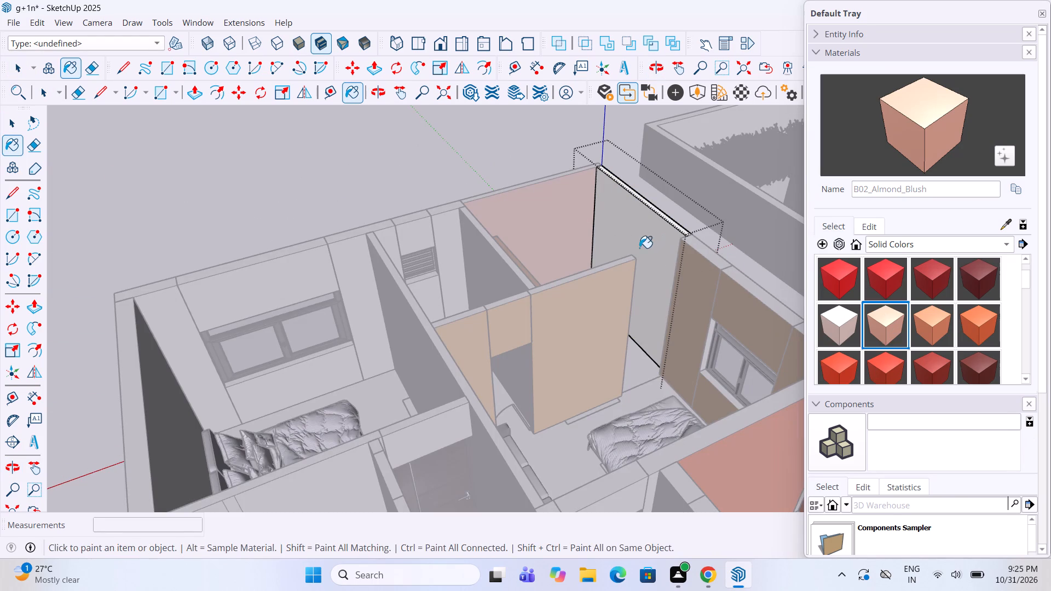
{"action": "left_click", "coordinate": [639, 248]}
{"action": "key", "text": "space"}
{"action": "left_click", "coordinate": [399, 169]}
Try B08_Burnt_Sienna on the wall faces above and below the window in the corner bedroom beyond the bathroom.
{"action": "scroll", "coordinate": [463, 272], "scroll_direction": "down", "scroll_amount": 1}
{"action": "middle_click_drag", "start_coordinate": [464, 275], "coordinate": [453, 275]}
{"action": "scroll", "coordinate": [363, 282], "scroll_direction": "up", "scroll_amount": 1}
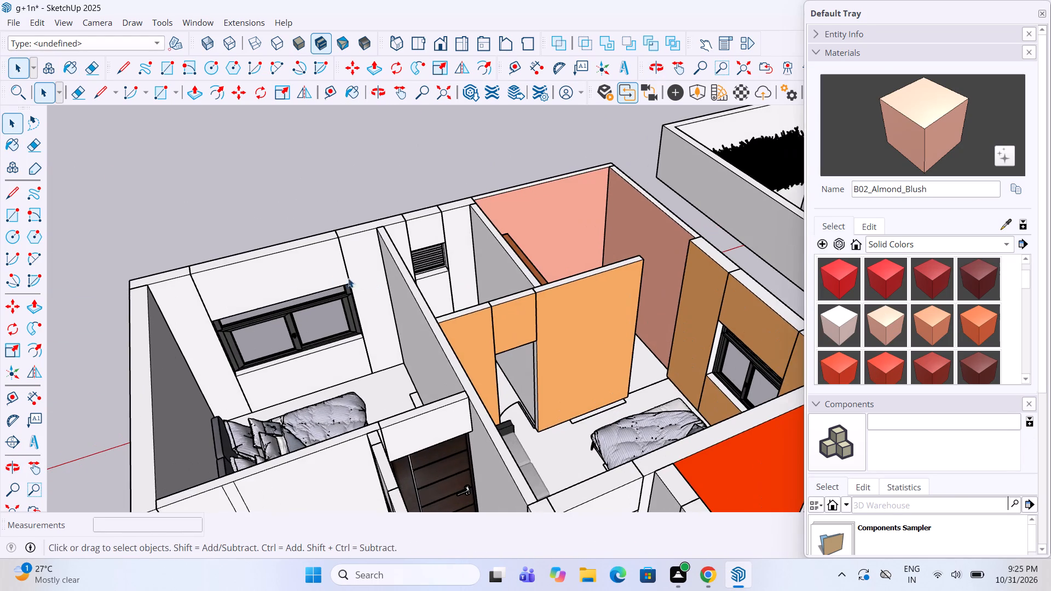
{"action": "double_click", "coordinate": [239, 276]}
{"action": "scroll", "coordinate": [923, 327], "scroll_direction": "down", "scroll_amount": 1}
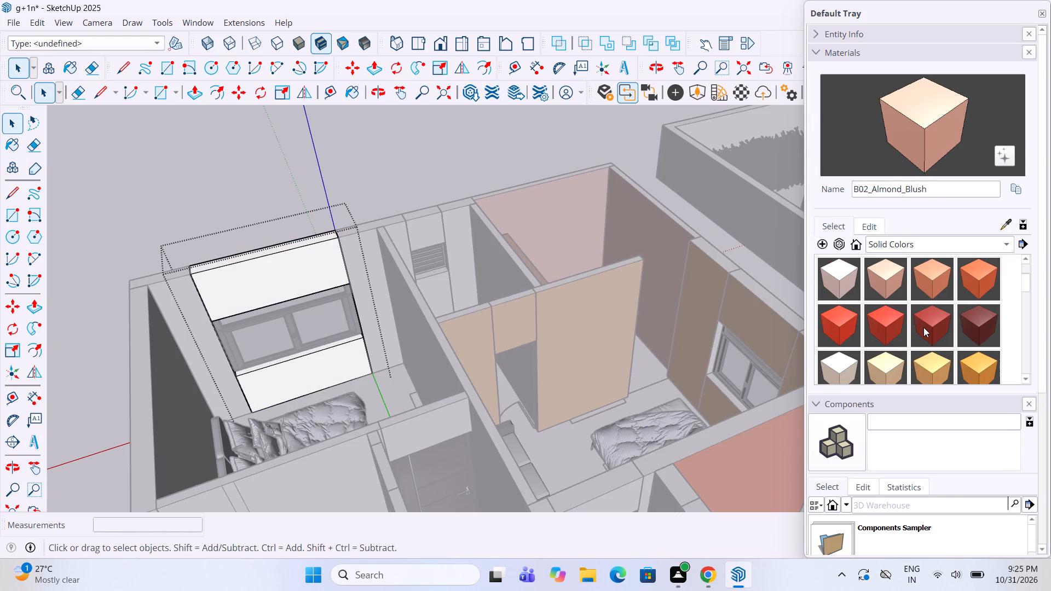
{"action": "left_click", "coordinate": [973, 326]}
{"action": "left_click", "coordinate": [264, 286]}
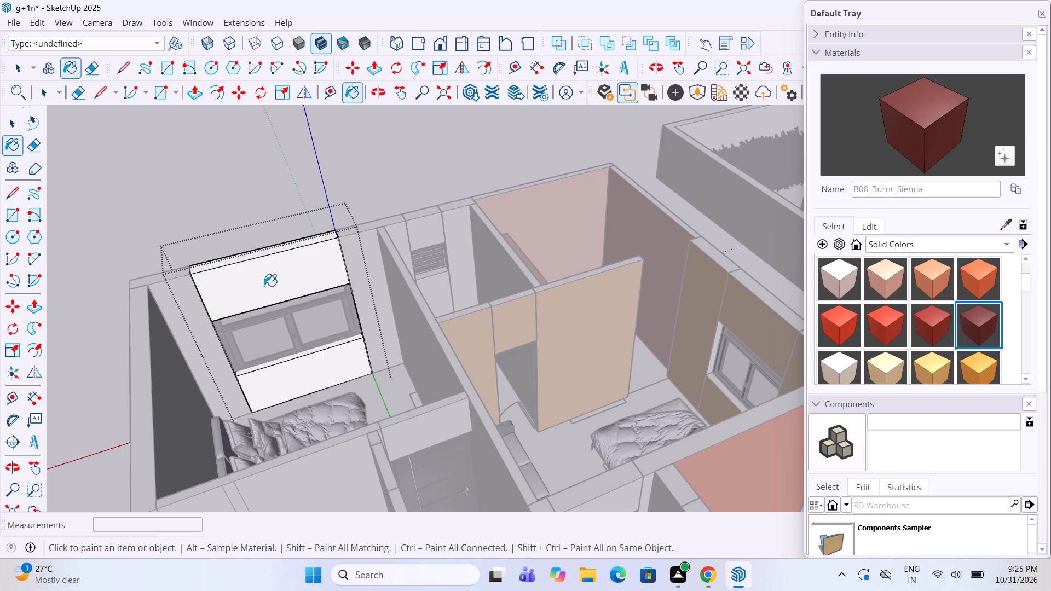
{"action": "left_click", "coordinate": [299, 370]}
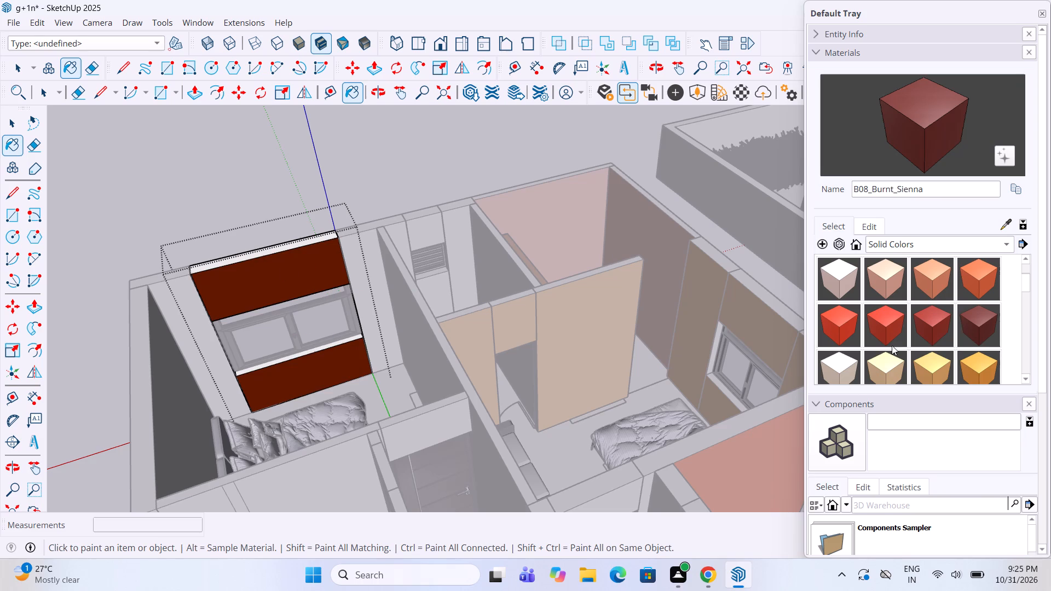
Repaint the wall faces above and below the corner bedroom's window with B07_Copper_Blaze.
{"action": "left_click", "coordinate": [926, 321]}
{"action": "left_click", "coordinate": [330, 370]}
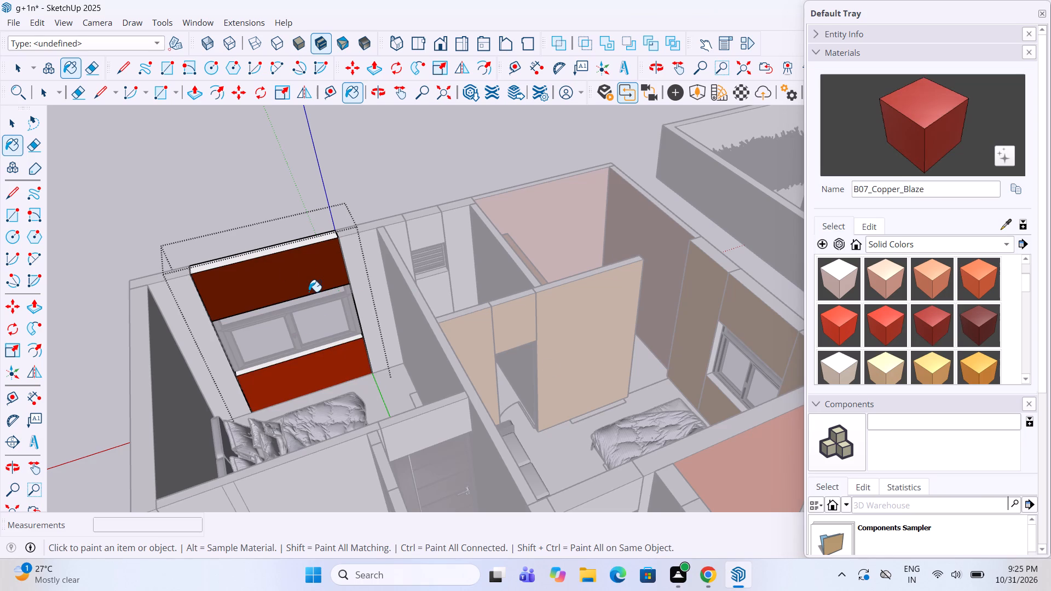
{"action": "left_click", "coordinate": [303, 274]}
{"action": "key", "text": "space"}
{"action": "left_click", "coordinate": [395, 190]}
Paint the wall segment between the corner bedroom's window and the bathroom partition with B07_Copper_Blaze.
{"action": "double_click", "coordinate": [357, 293]}
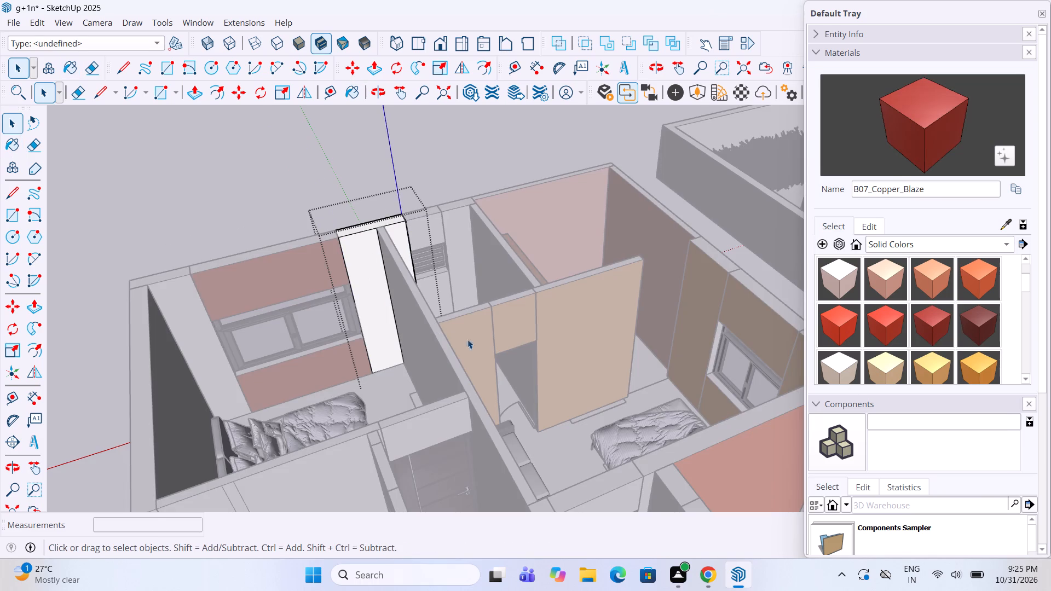
{"action": "left_click", "coordinate": [934, 326]}
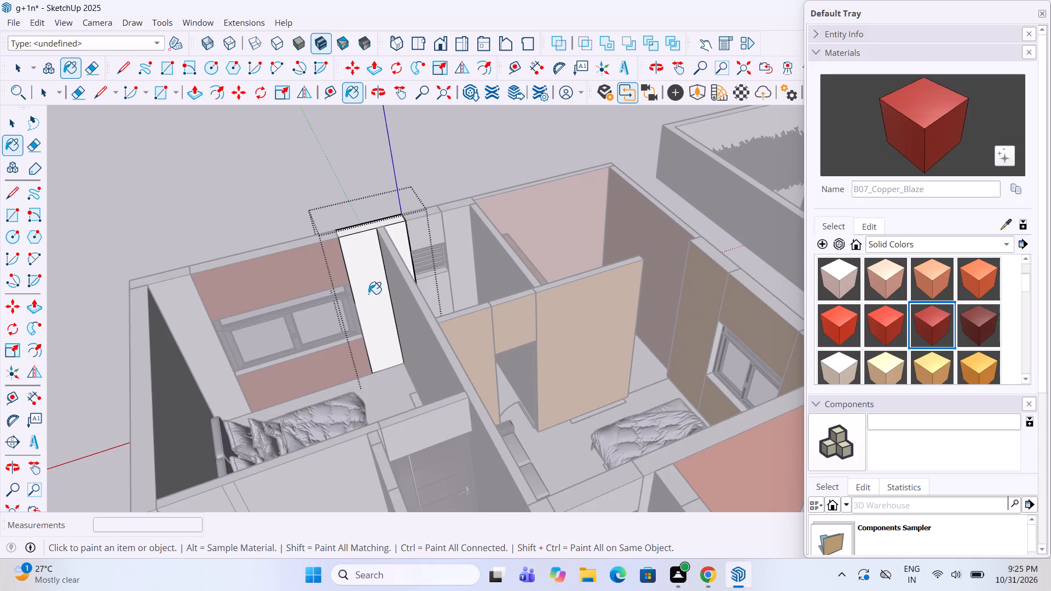
{"action": "left_click", "coordinate": [368, 294]}
{"action": "key", "text": "space"}
{"action": "left_click", "coordinate": [273, 192]}
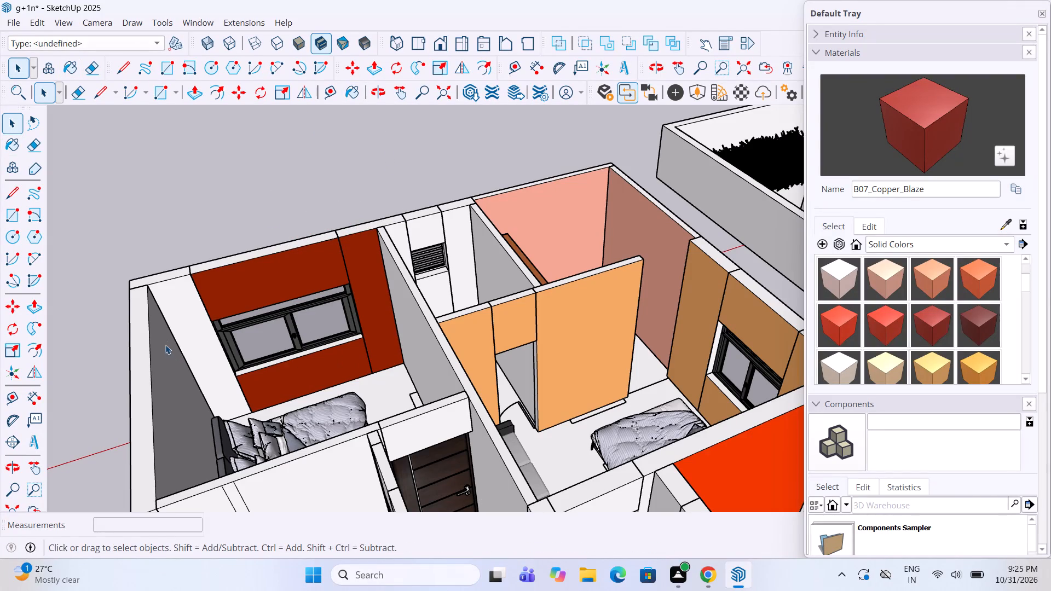
Paint the window-wall segment on the headboard side of the corner bedroom's window with B07_Copper_Blaze.
{"action": "double_click", "coordinate": [195, 333]}
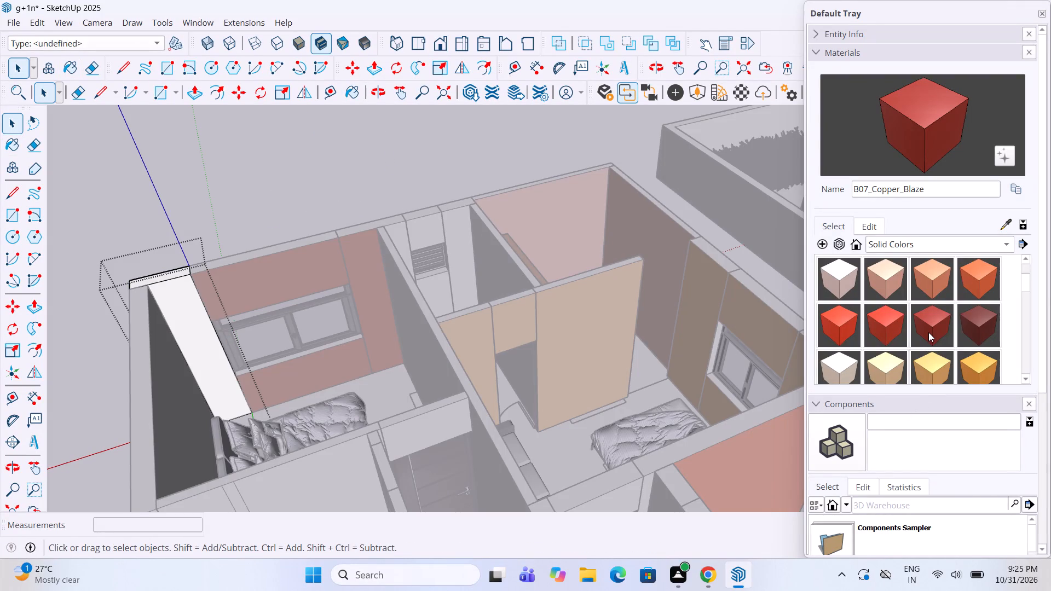
{"action": "left_click", "coordinate": [928, 332]}
{"action": "left_click", "coordinate": [200, 327]}
{"action": "key", "text": "space"}
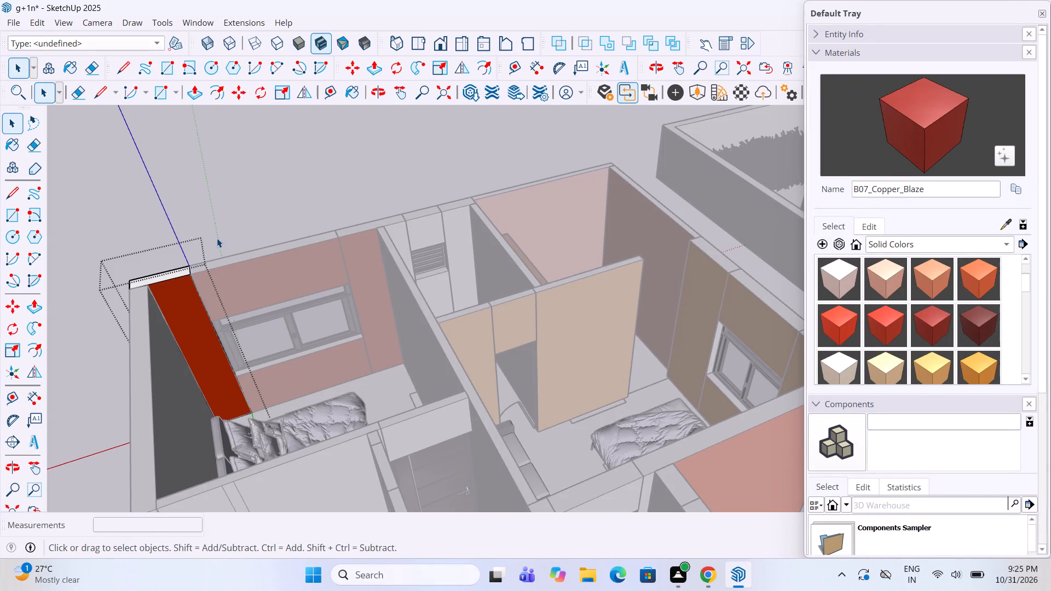
{"action": "left_click", "coordinate": [218, 237]}
Paint the corner bedroom's side of the long partition opposite the bed with B07_Copper_Blaze.
{"action": "scroll", "coordinate": [241, 280], "scroll_direction": "down", "scroll_amount": 2}
{"action": "middle_click_drag", "start_coordinate": [257, 295], "coordinate": [407, 308]}
{"action": "double_click", "coordinate": [469, 368]}
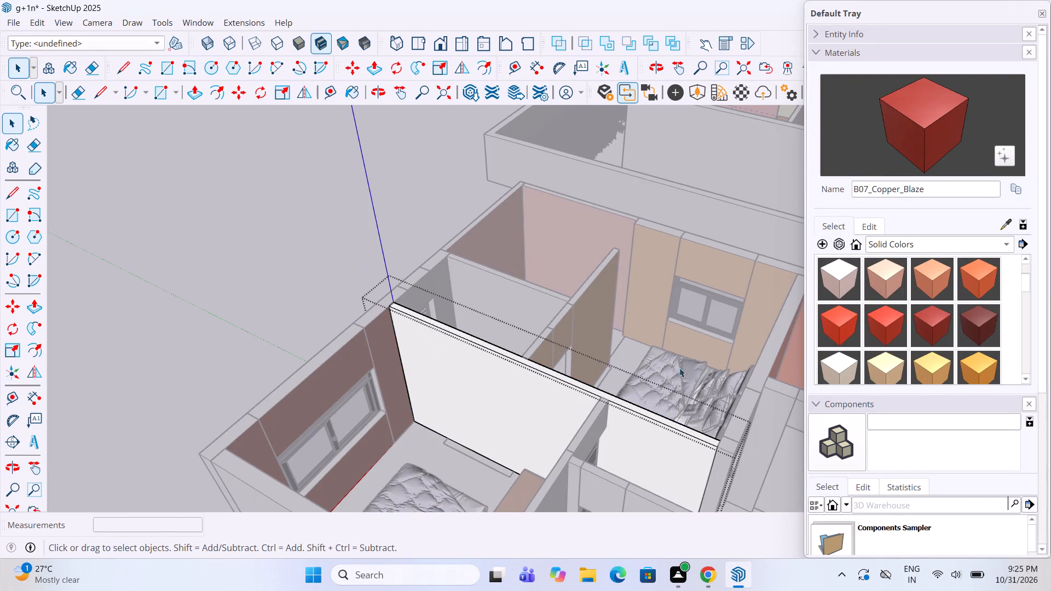
{"action": "left_click", "coordinate": [944, 323]}
{"action": "double_click", "coordinate": [499, 420]}
{"action": "key", "text": "space"}
{"action": "left_click", "coordinate": [195, 289]}
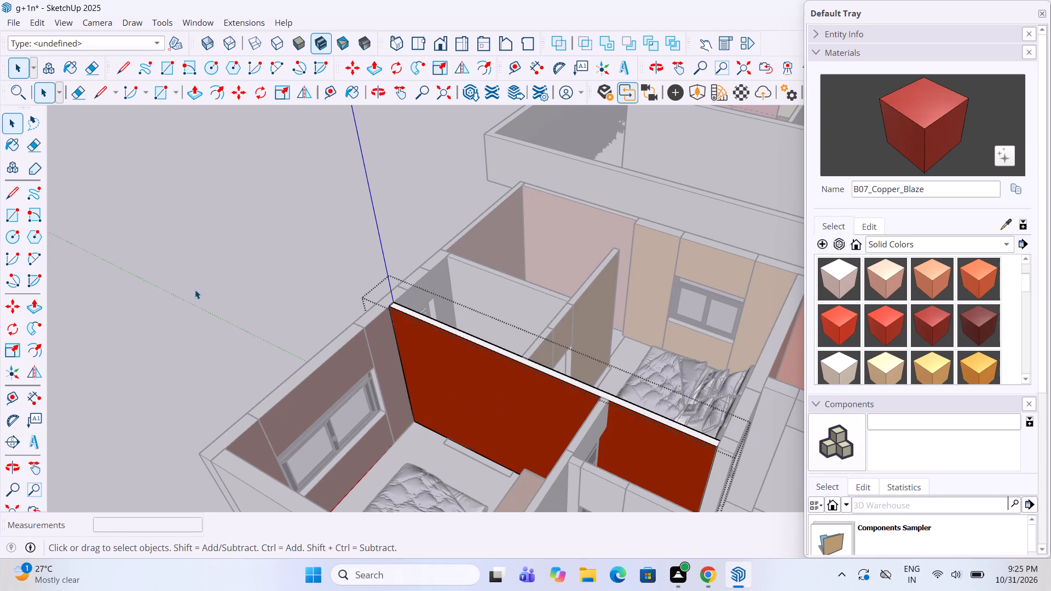
Paint the wall face behind the bed's headboard in the corner bedroom with B07_Copper_Blaze.
{"action": "scroll", "coordinate": [195, 336], "scroll_direction": "down", "scroll_amount": 3}
{"action": "middle_click_drag", "start_coordinate": [537, 405], "coordinate": [0, 407]}
{"action": "scroll", "coordinate": [317, 514], "scroll_direction": "down", "scroll_amount": 2}
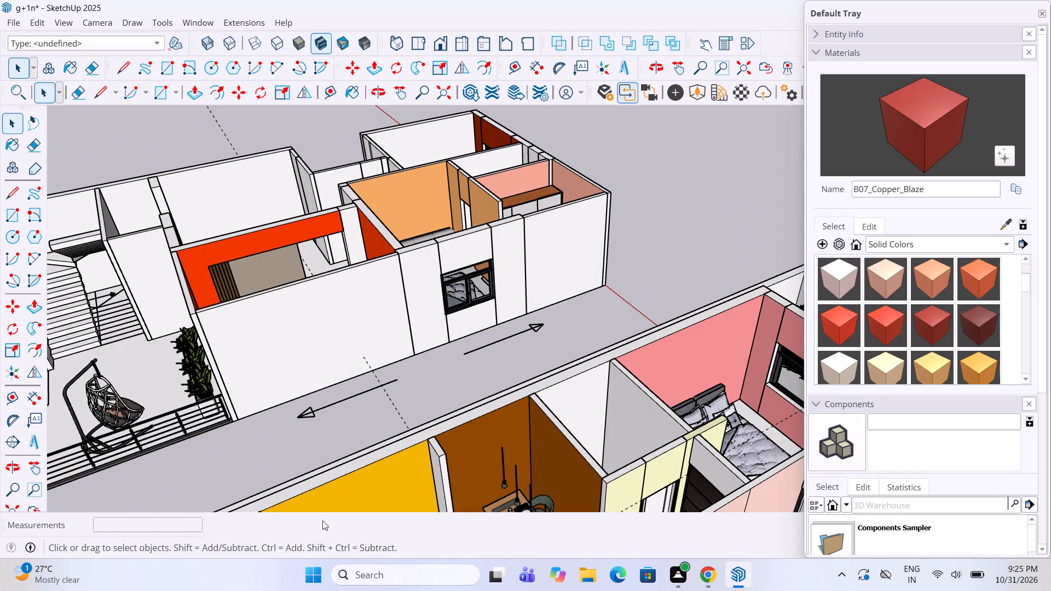
{"action": "scroll", "coordinate": [322, 520], "scroll_direction": "down", "scroll_amount": 2}
{"action": "scroll", "coordinate": [432, 402], "scroll_direction": "down", "scroll_amount": 5}
{"action": "scroll", "coordinate": [429, 146], "scroll_direction": "up", "scroll_amount": 6}
{"action": "middle_click_drag", "start_coordinate": [424, 171], "coordinate": [426, 183]}
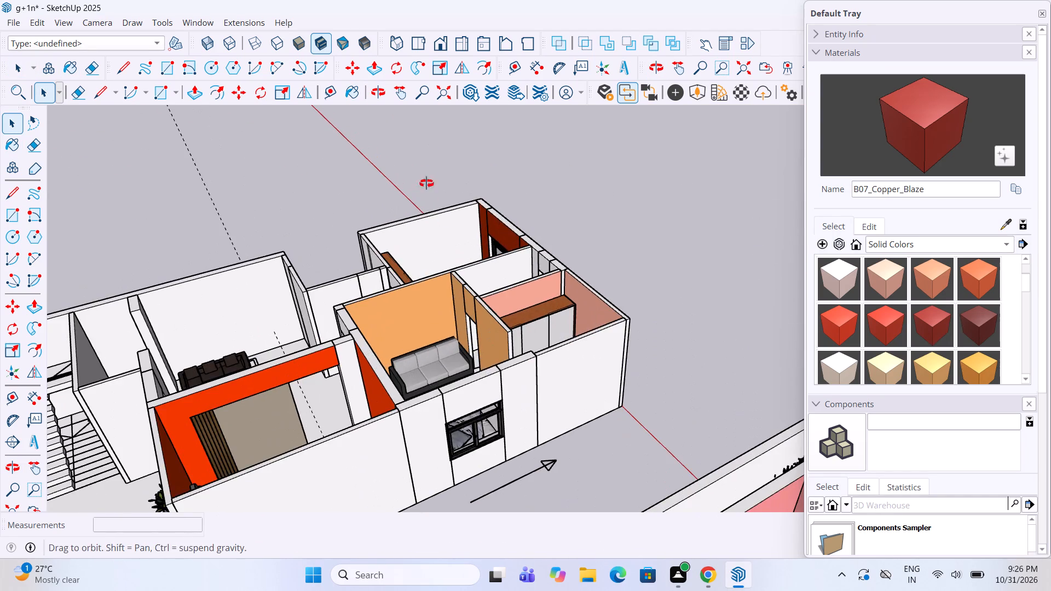
{"action": "middle_click_drag", "start_coordinate": [426, 183], "coordinate": [424, 247]}
{"action": "scroll", "coordinate": [425, 247], "scroll_direction": "up", "scroll_amount": 2}
{"action": "left_click", "coordinate": [413, 199]}
{"action": "left_click", "coordinate": [413, 199]}
{"action": "double_click", "coordinate": [415, 199]}
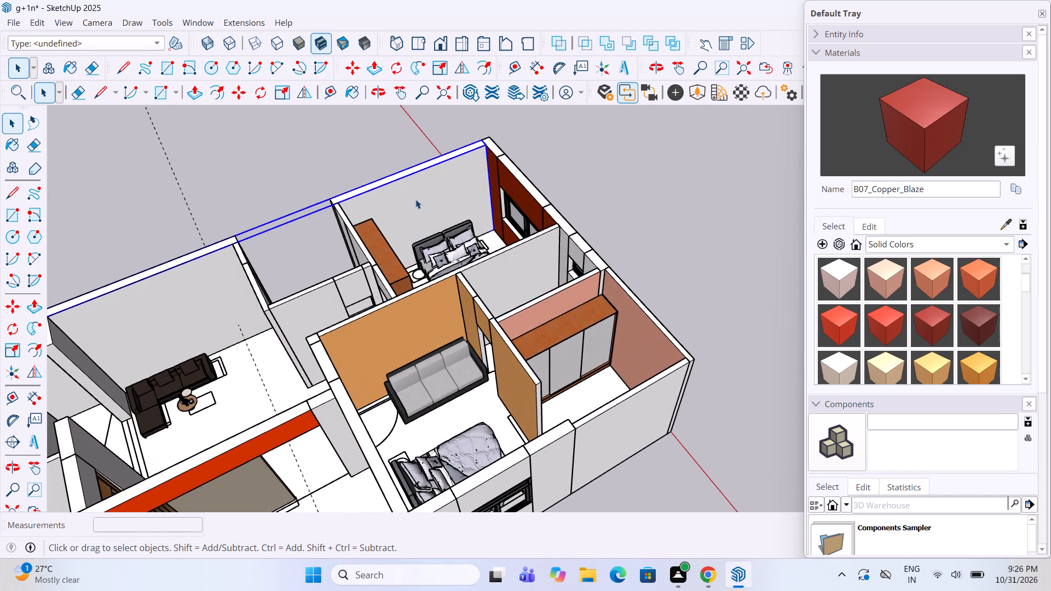
{"action": "left_click", "coordinate": [418, 210]}
{"action": "left_click_drag", "start_coordinate": [943, 325], "coordinate": [935, 325]}
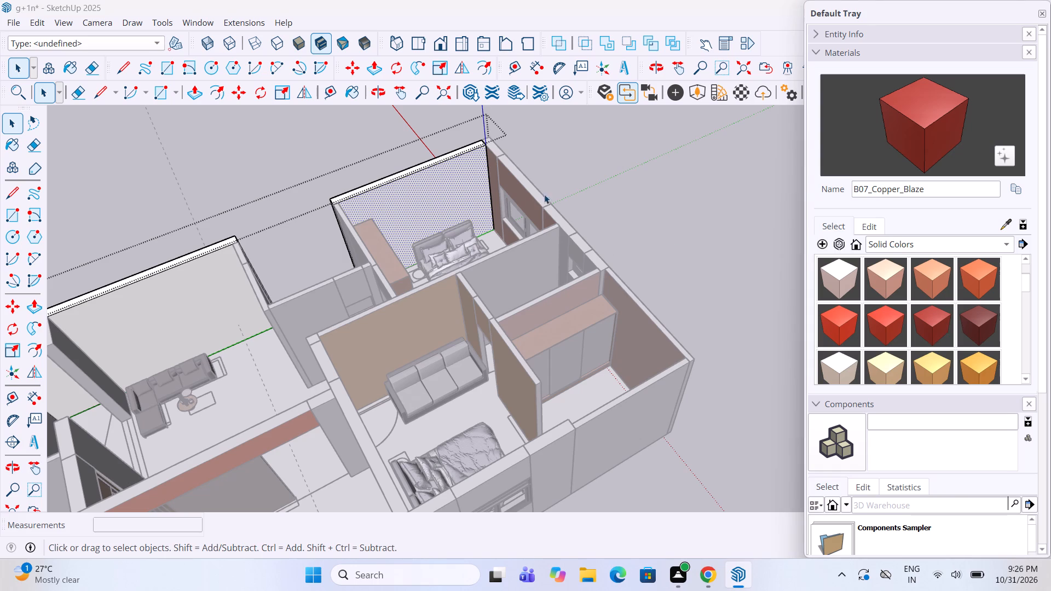
{"action": "left_click", "coordinate": [405, 187]}
{"action": "left_click", "coordinate": [935, 321]}
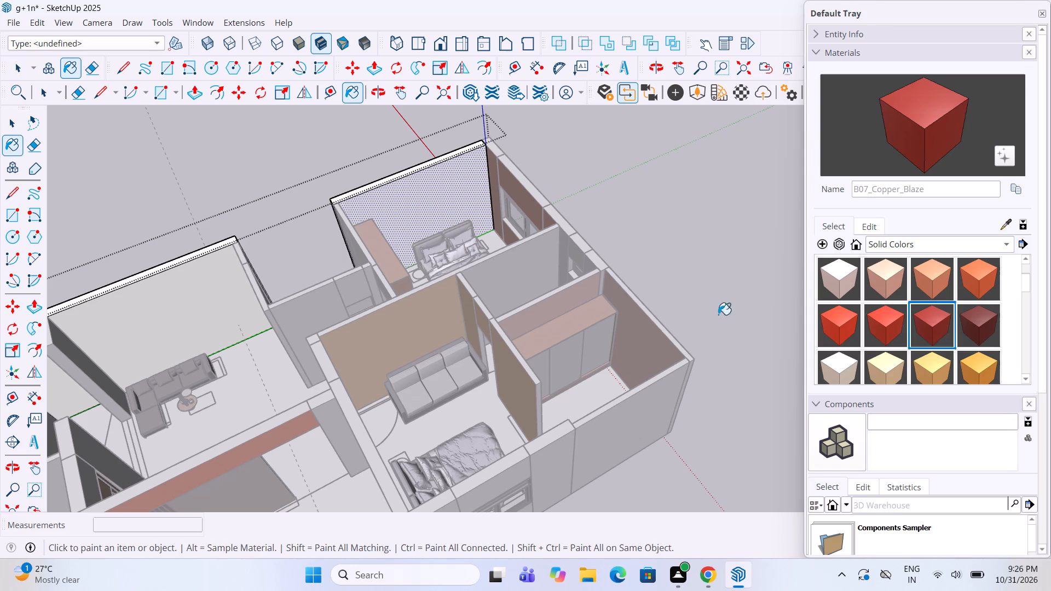
{"action": "left_click", "coordinate": [407, 211]}
{"action": "key", "text": "space"}
{"action": "left_click", "coordinate": [434, 205]}
{"action": "key", "text": "space"}
{"action": "left_click", "coordinate": [602, 178]}
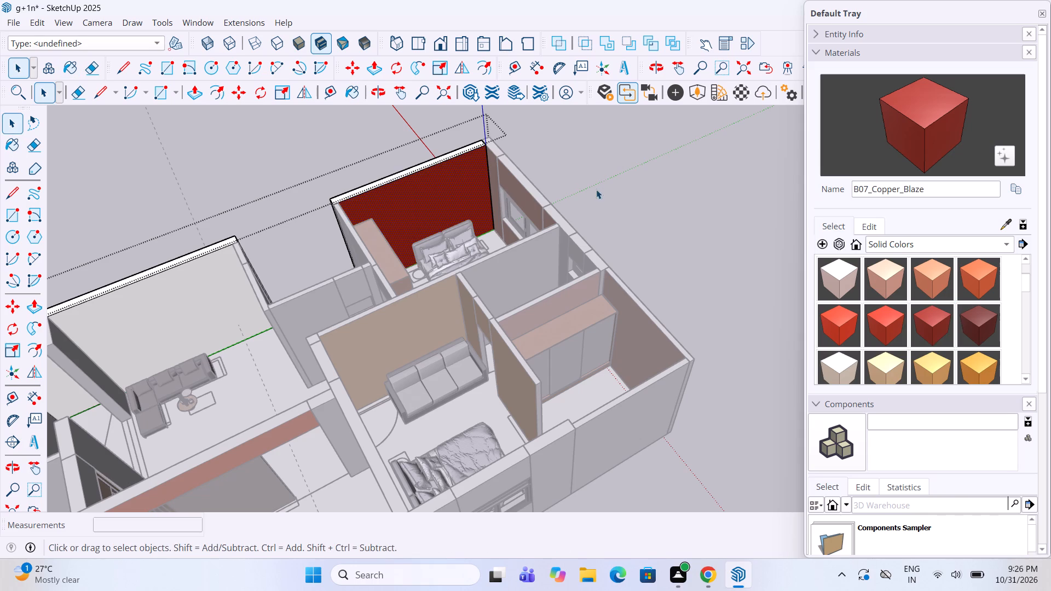
Paint the wall face behind the corner bedroom's wardrobe with B07_Copper_Blaze.
{"action": "middle_click_drag", "start_coordinate": [589, 189], "coordinate": [247, 192]}
{"action": "scroll", "coordinate": [386, 321], "scroll_direction": "down", "scroll_amount": 4}
{"action": "scroll", "coordinate": [546, 195], "scroll_direction": "up", "scroll_amount": 2}
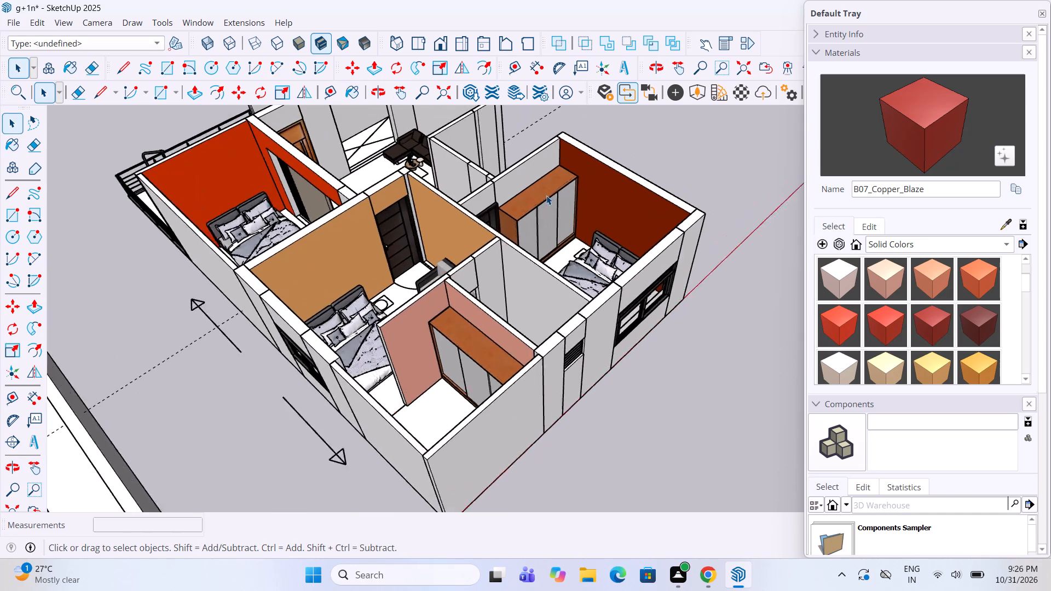
{"action": "scroll", "coordinate": [546, 195], "scroll_direction": "up", "scroll_amount": 4}
{"action": "double_click", "coordinate": [492, 169]}
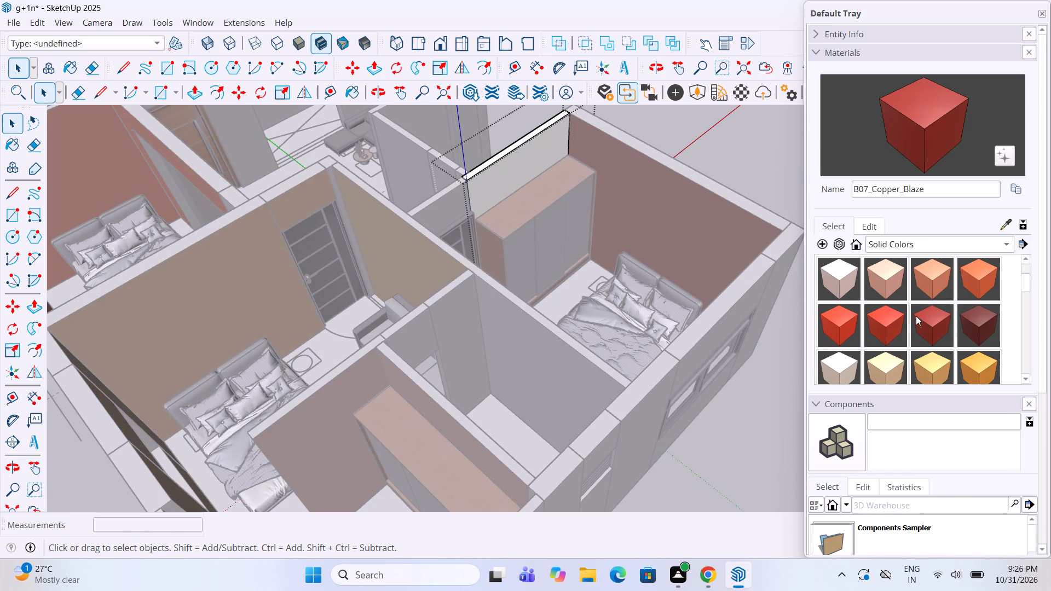
{"action": "left_click", "coordinate": [922, 323]}
{"action": "left_click", "coordinate": [522, 166]}
{"action": "key", "text": "space"}
{"action": "left_click", "coordinate": [700, 146]}
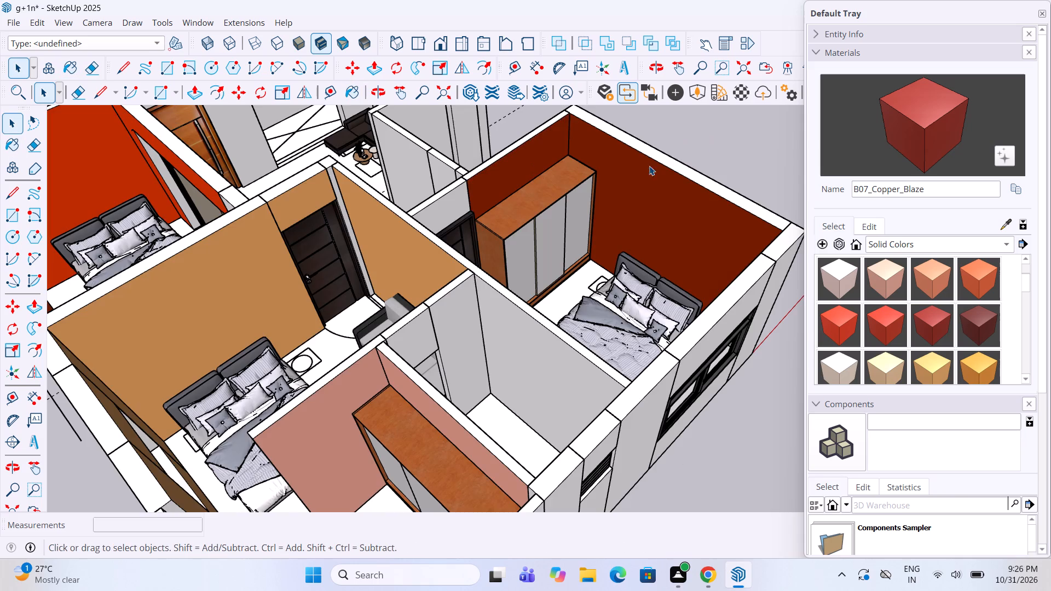
Paint the wall face above the door beside the corner bedroom's wardrobe with B07_Copper_Blaze.
{"action": "double_click", "coordinate": [438, 202]}
{"action": "left_click", "coordinate": [935, 331]}
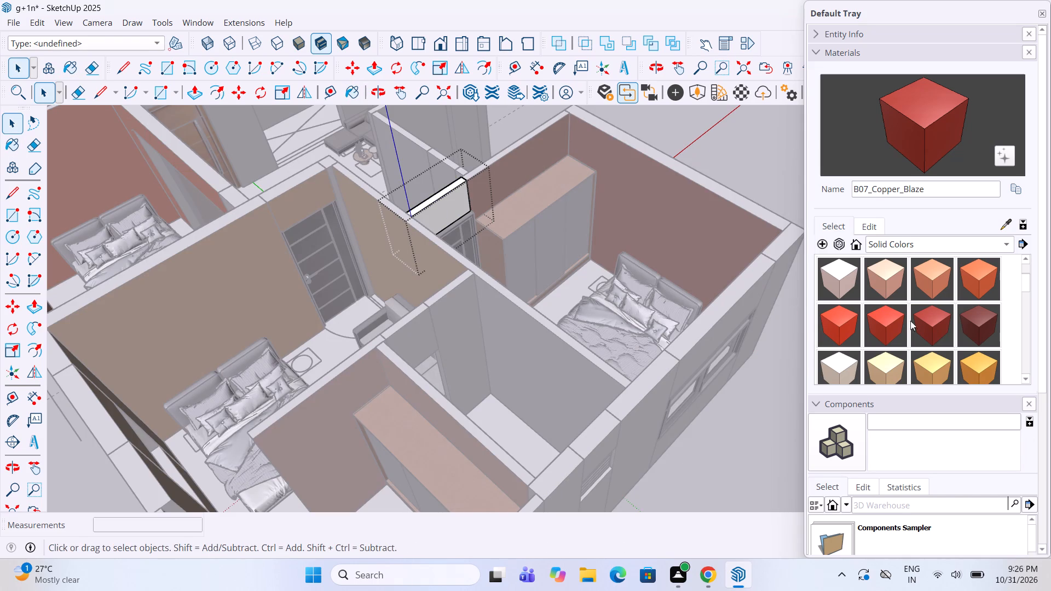
{"action": "left_click", "coordinate": [449, 216]}
{"action": "key", "text": "space"}
{"action": "left_click", "coordinate": [746, 179]}
Paint the room-facing side of the unpainted wall pier beside the wide opening in the orange bedroom with B05_Tangerine_Flame.
{"action": "scroll", "coordinate": [740, 193], "scroll_direction": "down", "scroll_amount": 1}
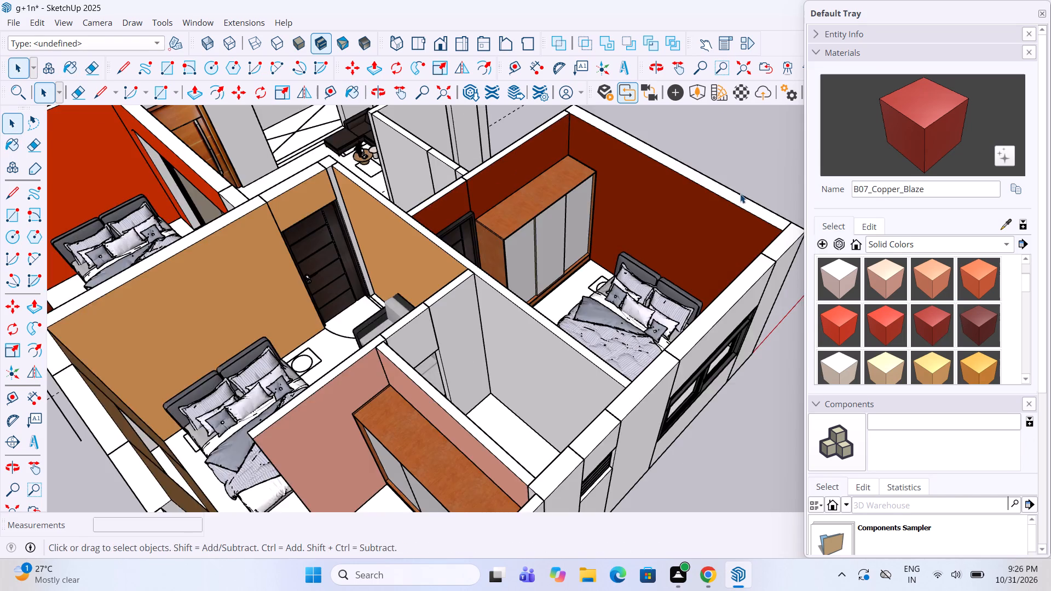
{"action": "middle_click_drag", "start_coordinate": [737, 194], "coordinate": [892, 246]}
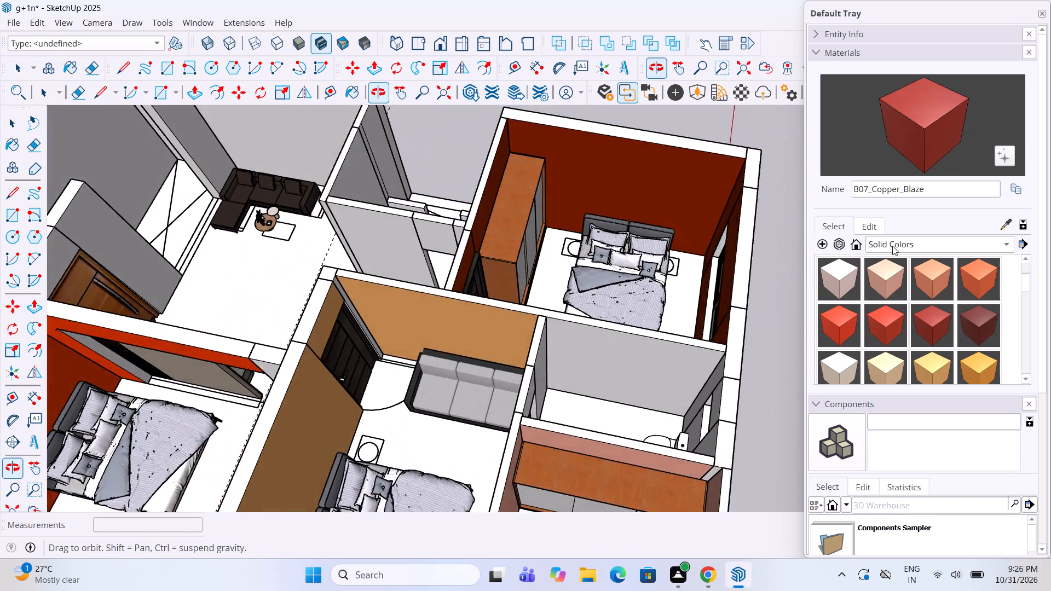
{"action": "middle_click_drag", "start_coordinate": [330, 337], "coordinate": [455, 351]}
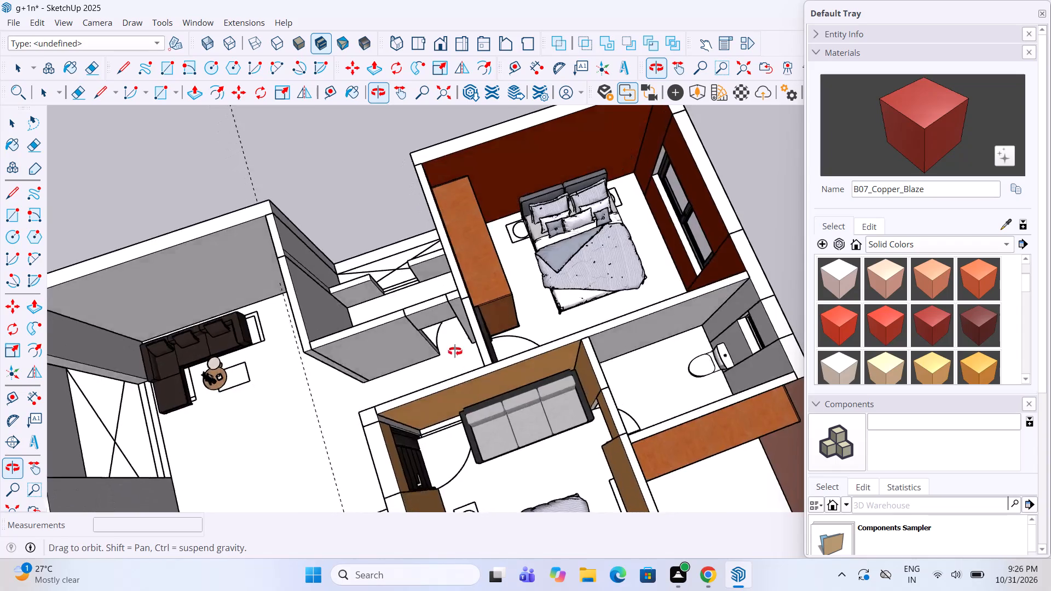
{"action": "middle_click_drag", "start_coordinate": [455, 351], "coordinate": [460, 327]}
{"action": "scroll", "coordinate": [558, 256], "scroll_direction": "down", "scroll_amount": 6}
{"action": "scroll", "coordinate": [259, 341], "scroll_direction": "up", "scroll_amount": 2}
{"action": "middle_click_drag", "start_coordinate": [258, 341], "coordinate": [265, 312]}
{"action": "scroll", "coordinate": [582, 238], "scroll_direction": "down", "scroll_amount": 5}
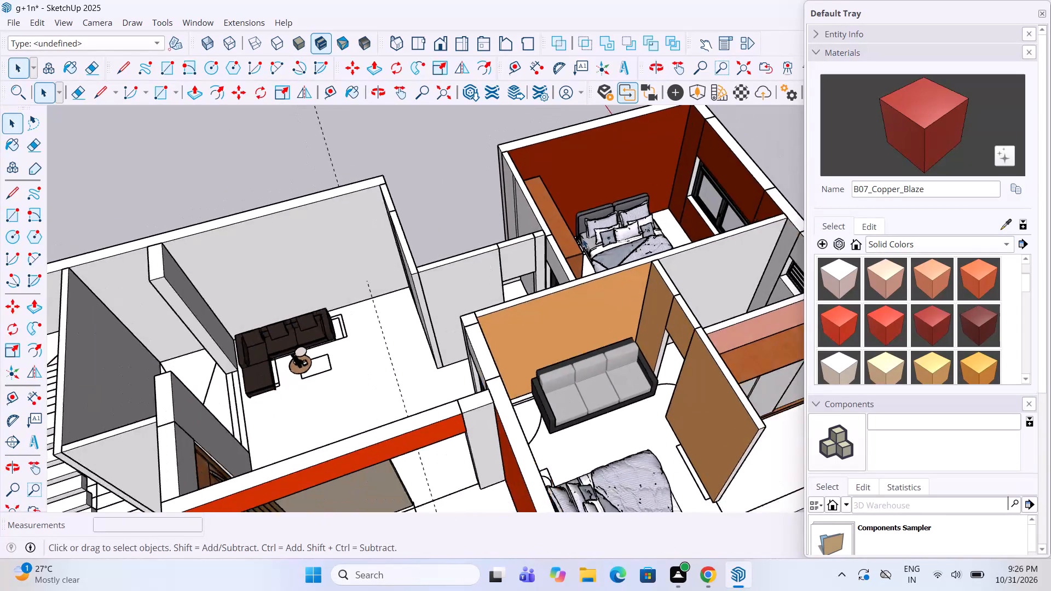
{"action": "scroll", "coordinate": [582, 239], "scroll_direction": "down", "scroll_amount": 6}
{"action": "scroll", "coordinate": [571, 422], "scroll_direction": "up", "scroll_amount": 10}
{"action": "middle_click_drag", "start_coordinate": [489, 395], "coordinate": [486, 386]}
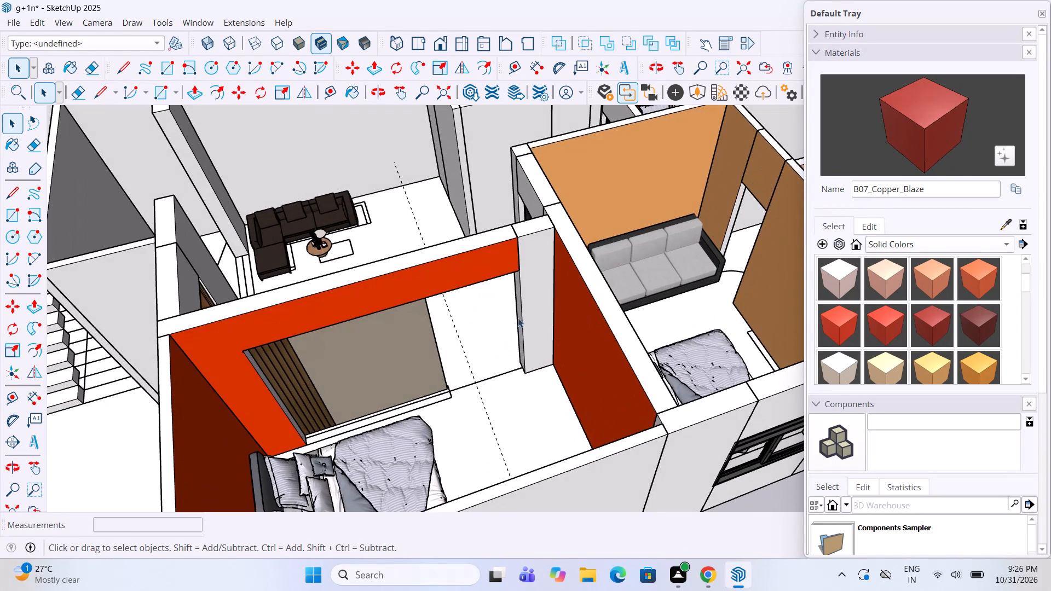
{"action": "double_click", "coordinate": [535, 299]}
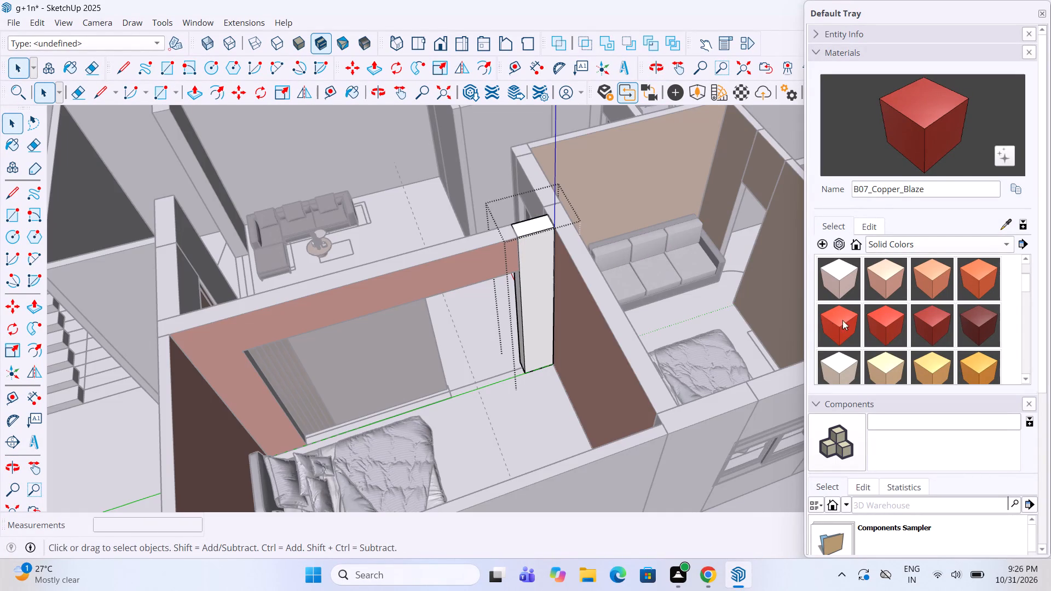
{"action": "left_click", "coordinate": [829, 322]}
{"action": "left_click", "coordinate": [530, 288]}
{"action": "key", "text": "space"}
{"action": "left_click", "coordinate": [524, 390]}
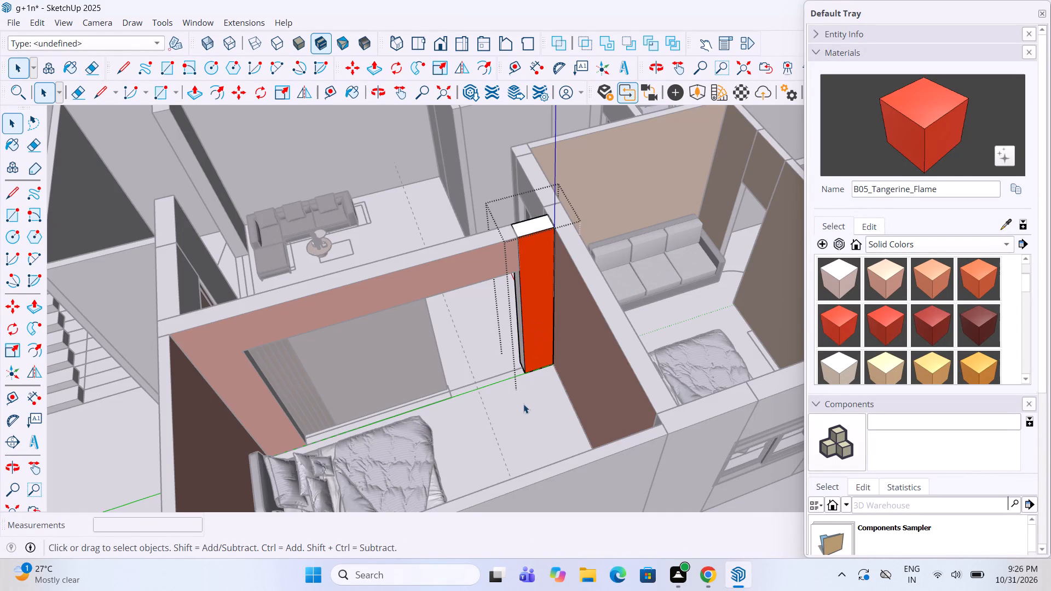
Paint the living room's long wall face behind the dark sofa with D04_Dandelion_Burst.
{"action": "scroll", "coordinate": [524, 417], "scroll_direction": "down", "scroll_amount": 3}
{"action": "left_click", "coordinate": [633, 502]}
{"action": "scroll", "coordinate": [626, 462], "scroll_direction": "down", "scroll_amount": 3}
{"action": "scroll", "coordinate": [430, 287], "scroll_direction": "up", "scroll_amount": 2}
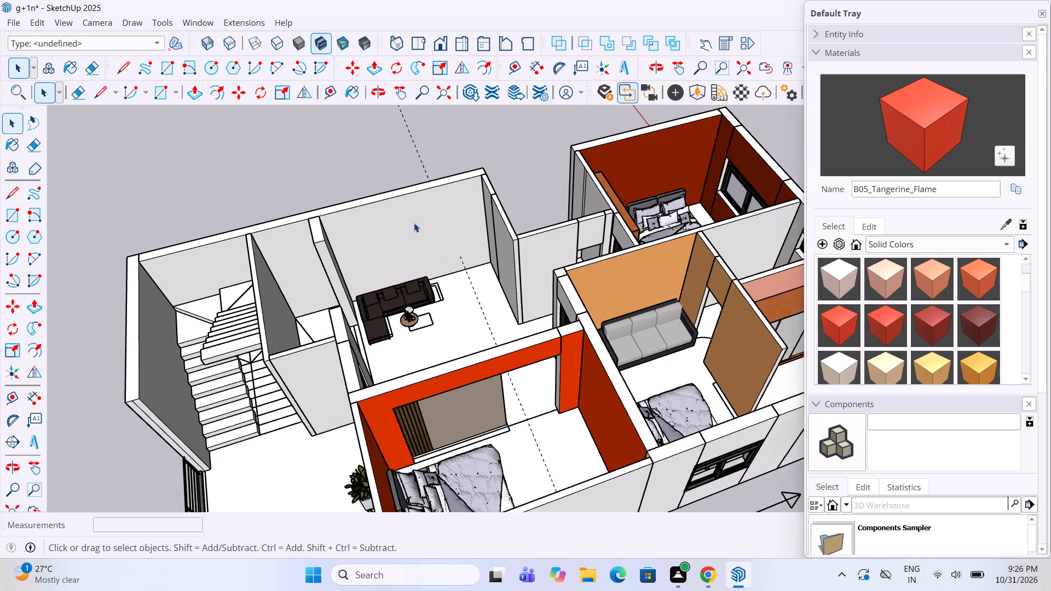
{"action": "double_click", "coordinate": [414, 223]}
{"action": "scroll", "coordinate": [950, 343], "scroll_direction": "down", "scroll_amount": 1}
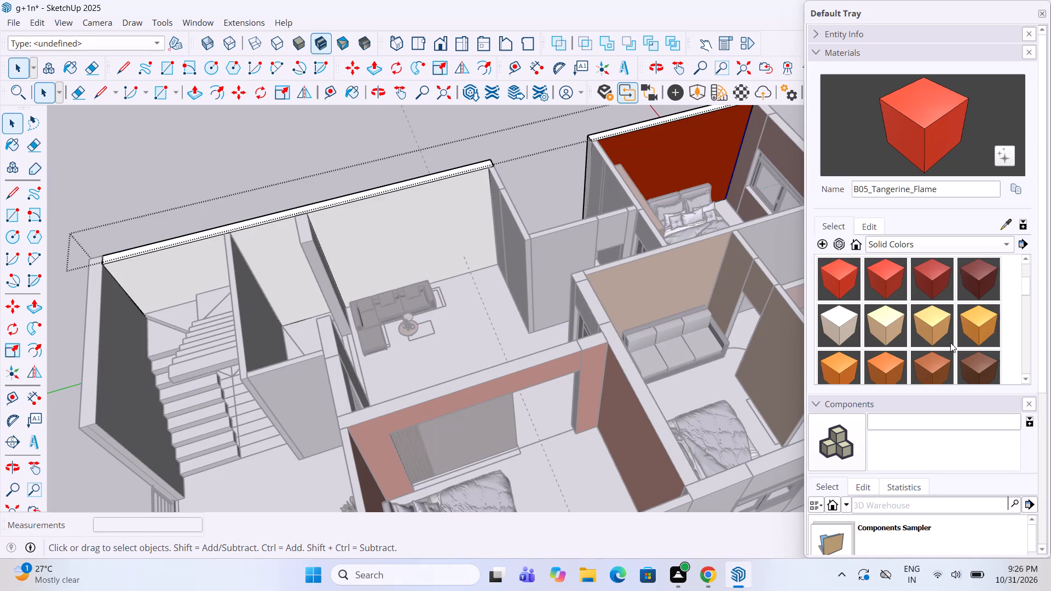
{"action": "scroll", "coordinate": [950, 344], "scroll_direction": "down", "scroll_amount": 1}
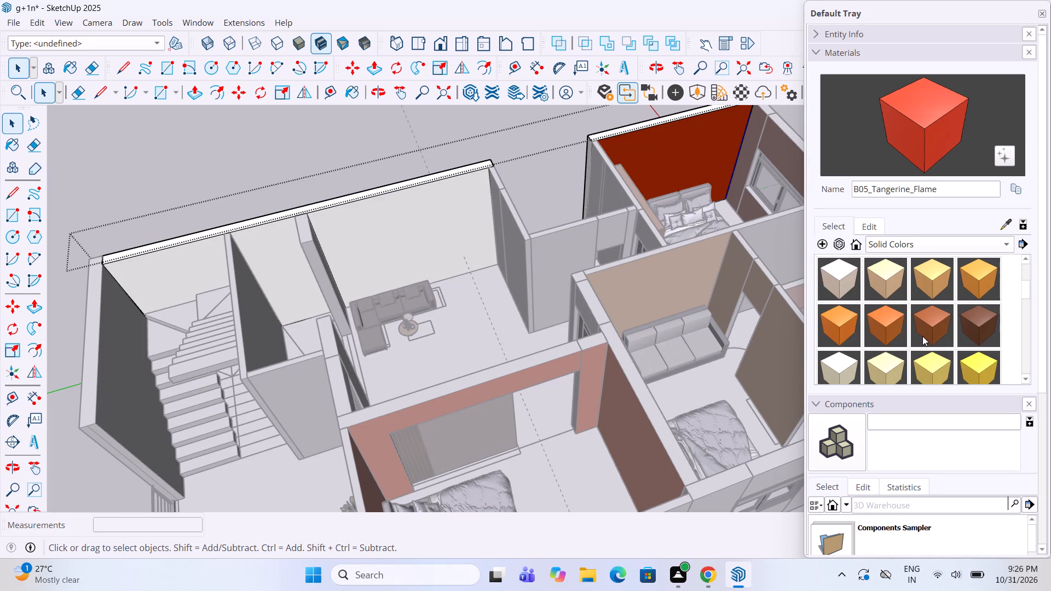
{"action": "left_click", "coordinate": [986, 366]}
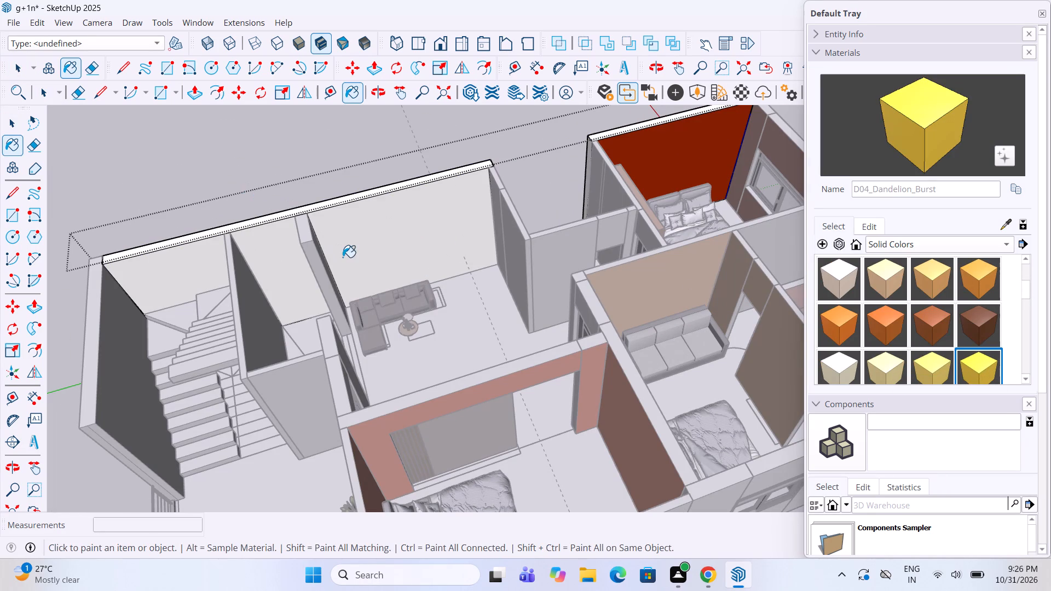
{"action": "left_click", "coordinate": [374, 258]}
{"action": "key", "text": "space"}
{"action": "left_click", "coordinate": [539, 193]}
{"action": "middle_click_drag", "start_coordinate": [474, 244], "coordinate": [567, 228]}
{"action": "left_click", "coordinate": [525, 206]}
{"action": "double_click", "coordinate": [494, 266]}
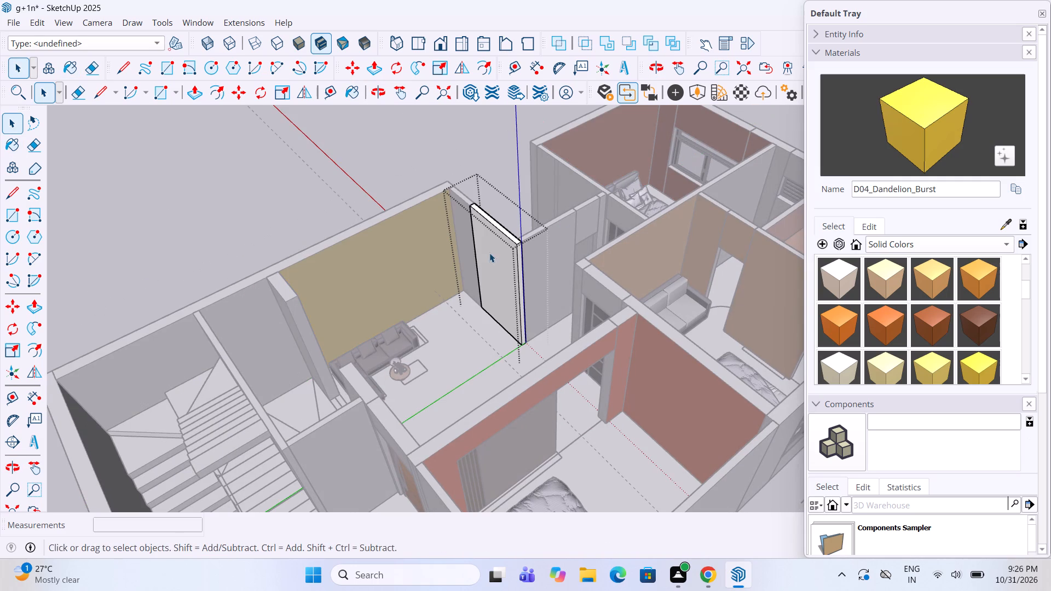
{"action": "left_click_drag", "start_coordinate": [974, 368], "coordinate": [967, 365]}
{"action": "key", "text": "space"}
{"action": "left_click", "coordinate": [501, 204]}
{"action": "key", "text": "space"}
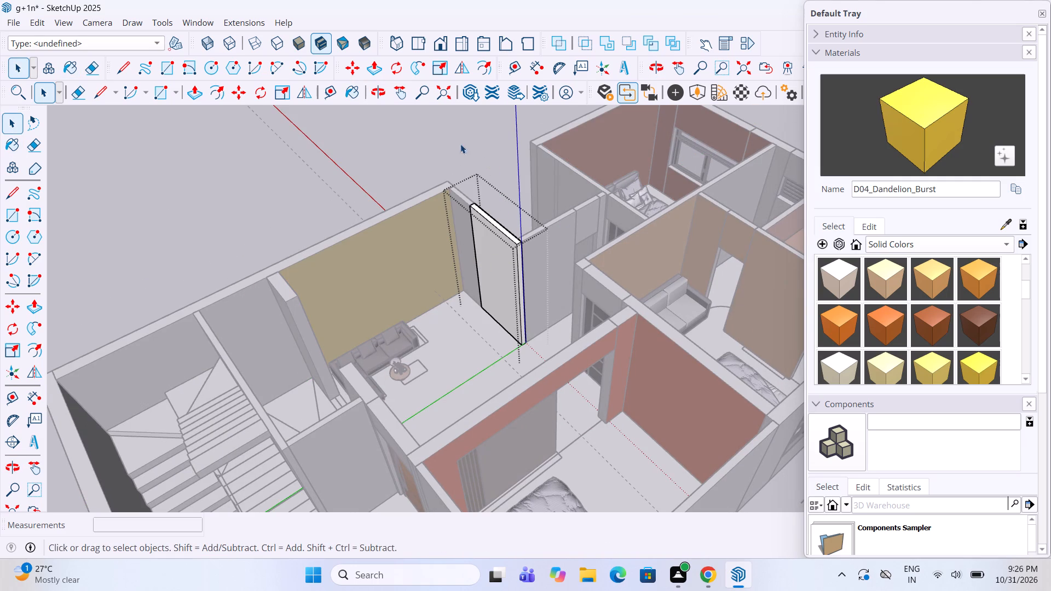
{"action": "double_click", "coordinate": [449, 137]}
Paint the wide panel of the living room side wall adjoining the yellow sofa wall with D04_Dandelion_Burst.
{"action": "double_click", "coordinate": [507, 269]}
{"action": "left_click", "coordinate": [984, 364]}
{"action": "left_click", "coordinate": [480, 268]}
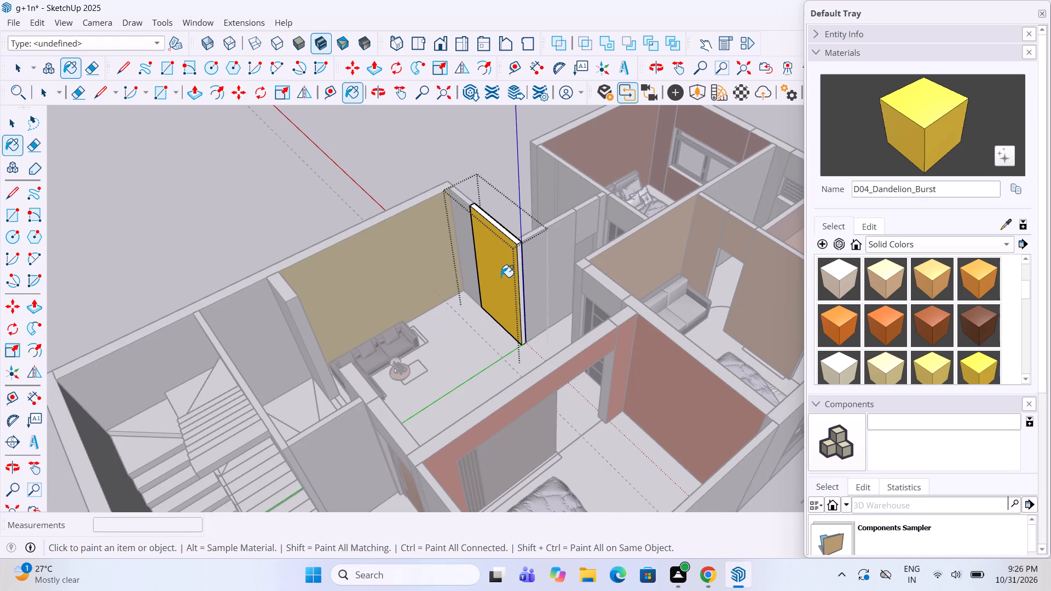
{"action": "key", "text": "space"}
{"action": "left_click", "coordinate": [269, 195]}
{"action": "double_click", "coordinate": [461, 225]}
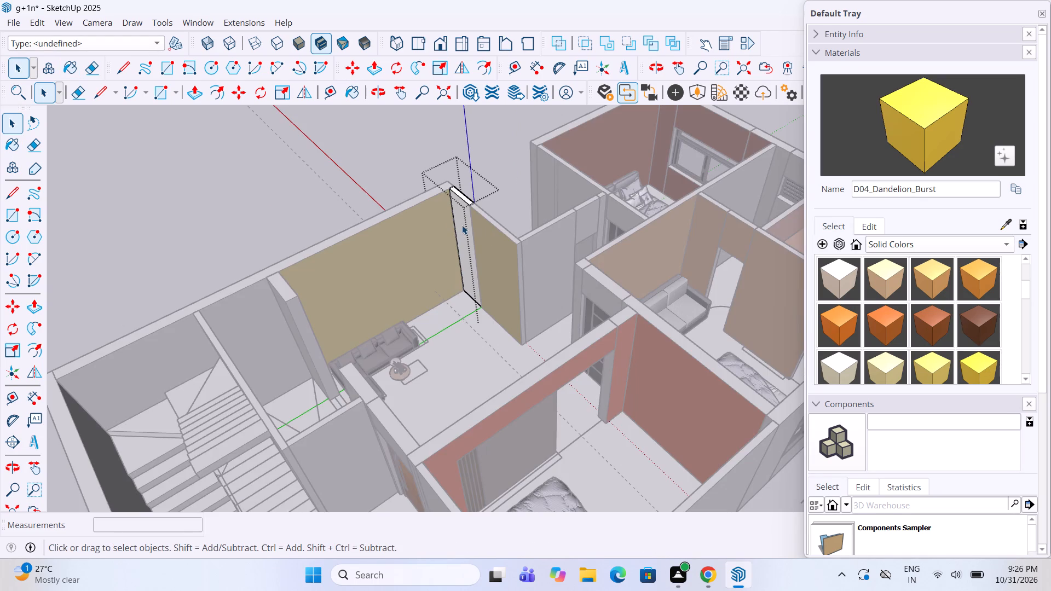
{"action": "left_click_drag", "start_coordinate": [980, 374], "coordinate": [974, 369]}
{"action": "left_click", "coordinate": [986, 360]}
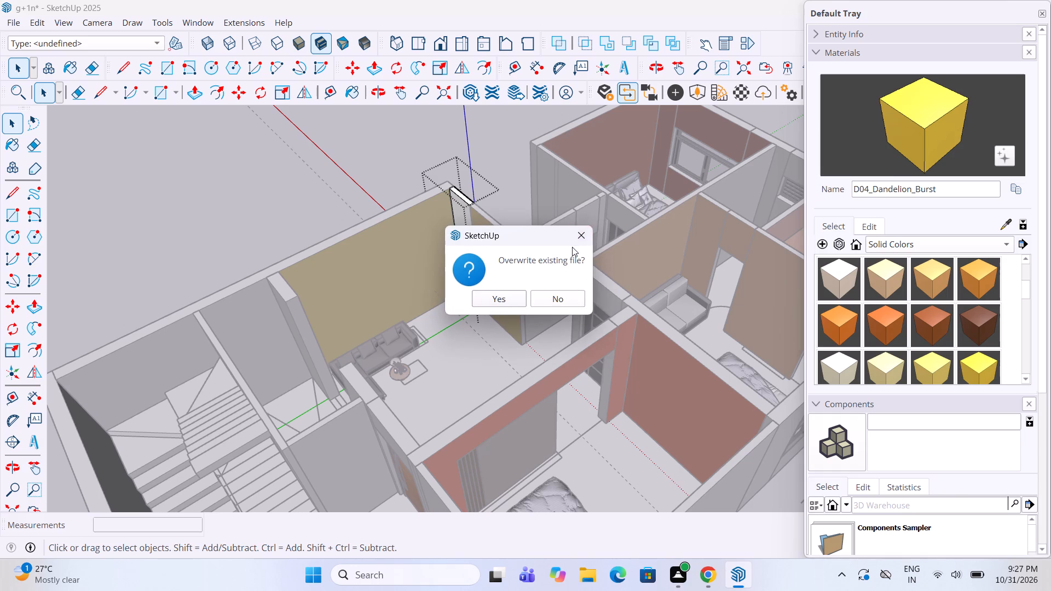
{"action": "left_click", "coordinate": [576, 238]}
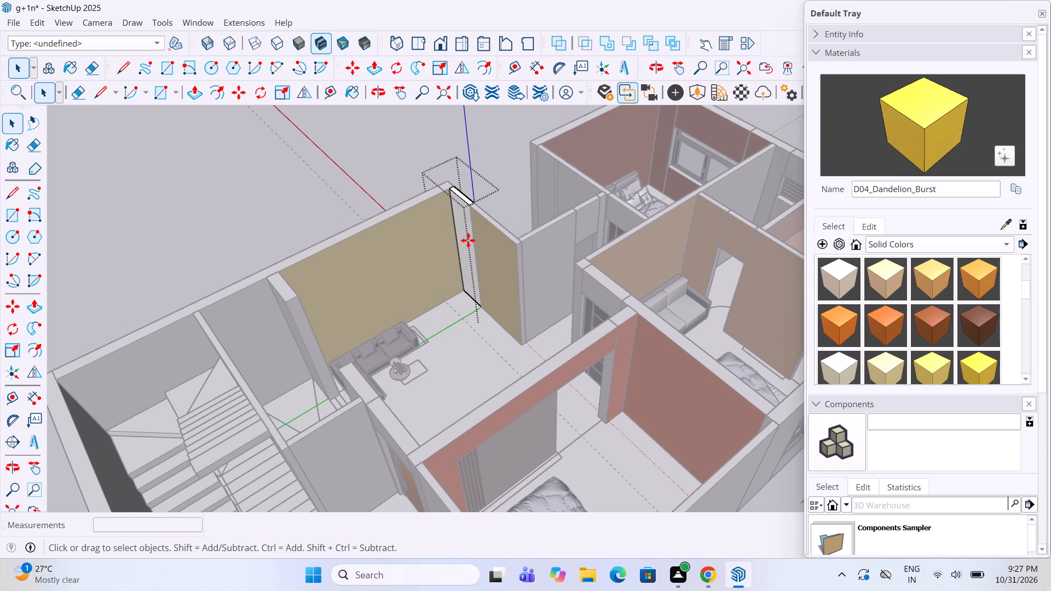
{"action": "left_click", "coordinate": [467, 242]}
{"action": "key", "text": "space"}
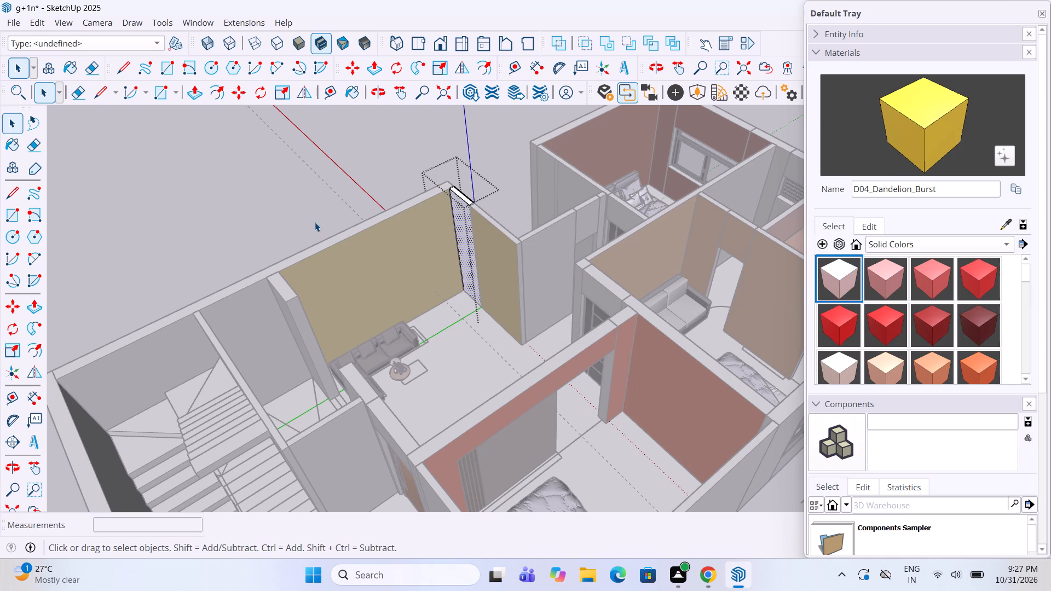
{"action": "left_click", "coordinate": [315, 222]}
Paint the narrow wall strip in the living room corner between the two yellow walls with D04_Dandelion_Burst.
{"action": "middle_click_drag", "start_coordinate": [446, 253], "coordinate": [515, 248]}
{"action": "left_click", "coordinate": [436, 250]}
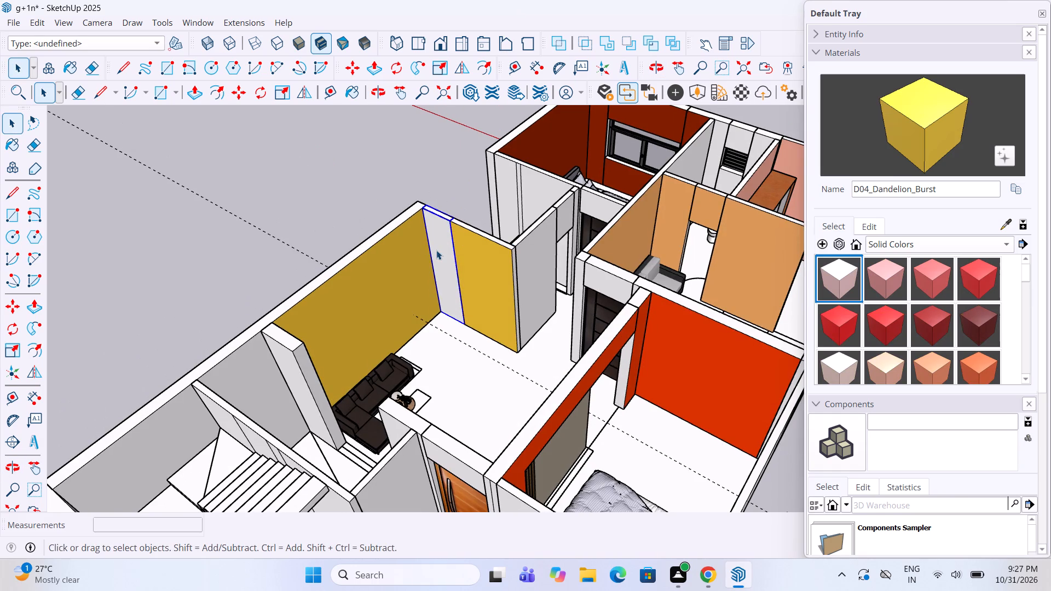
{"action": "left_click", "coordinate": [436, 250]}
{"action": "scroll", "coordinate": [916, 315], "scroll_direction": "down", "scroll_amount": 2}
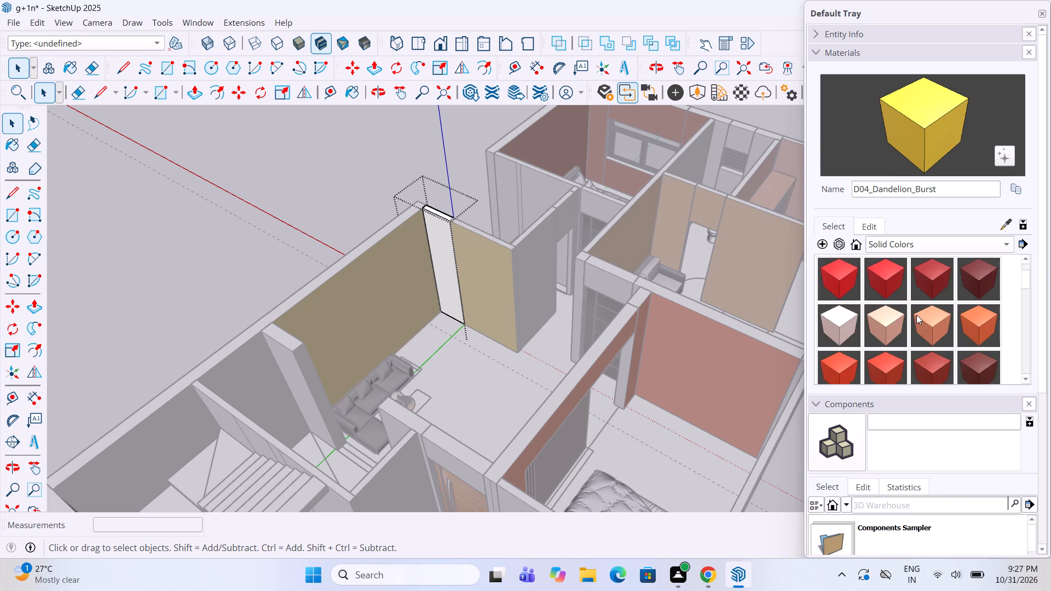
{"action": "scroll", "coordinate": [916, 315], "scroll_direction": "up", "scroll_amount": 4}
{"action": "scroll", "coordinate": [916, 315], "scroll_direction": "down", "scroll_amount": 5}
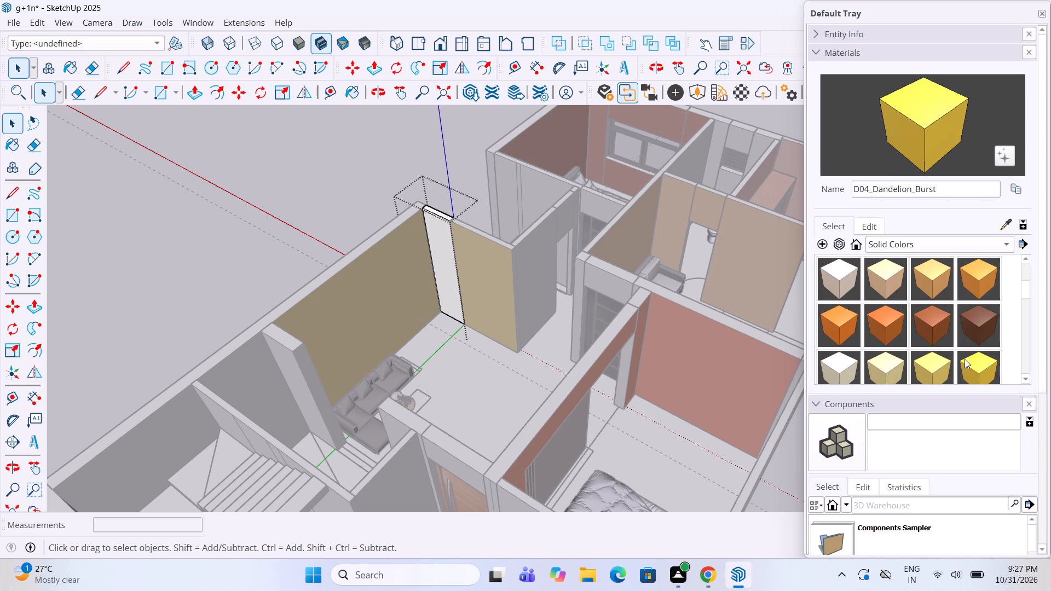
{"action": "left_click", "coordinate": [980, 374]}
{"action": "left_click", "coordinate": [438, 256]}
{"action": "key", "text": "space"}
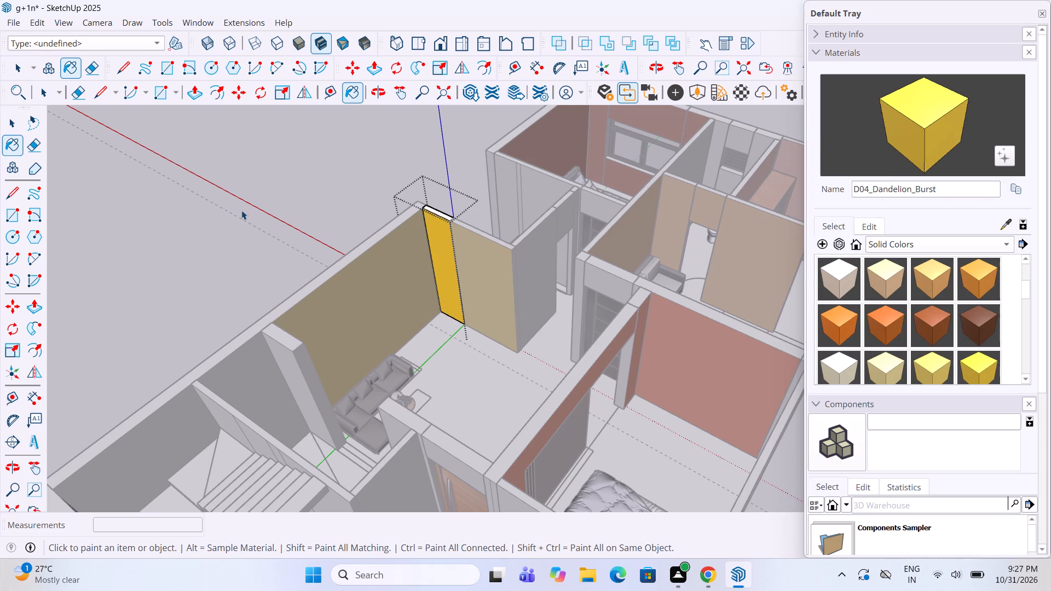
{"action": "left_click", "coordinate": [241, 210]}
Paint the room-facing side of the wall pier at the sofa's end, near the staircase, with D04_Dandelion_Burst.
{"action": "scroll", "coordinate": [423, 273], "scroll_direction": "down", "scroll_amount": 2}
{"action": "middle_click_drag", "start_coordinate": [554, 245], "coordinate": [165, 266]}
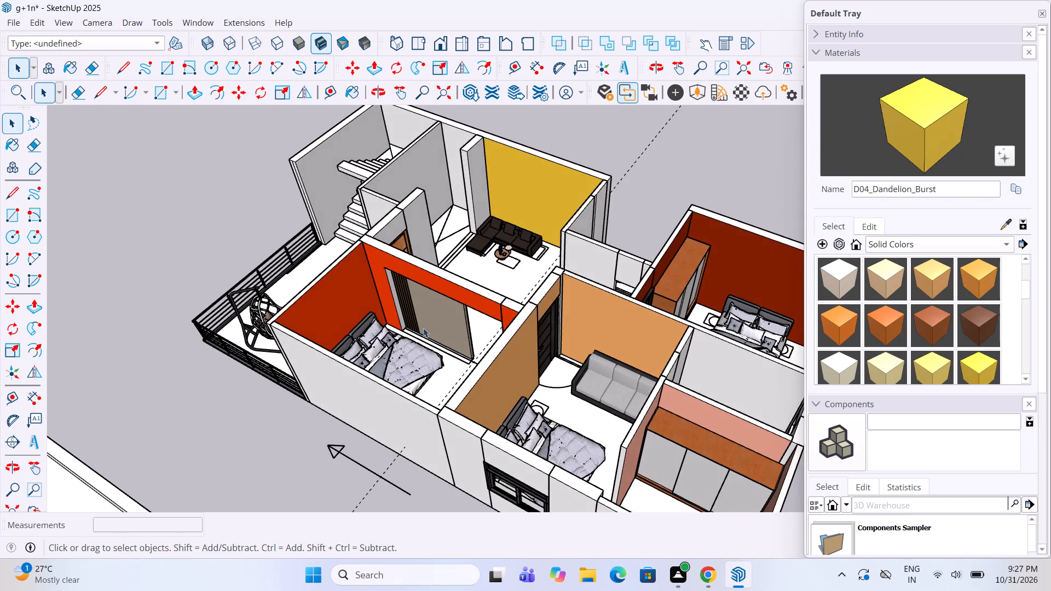
{"action": "scroll", "coordinate": [426, 336], "scroll_direction": "down", "scroll_amount": 3}
{"action": "scroll", "coordinate": [513, 183], "scroll_direction": "up", "scroll_amount": 4}
{"action": "double_click", "coordinate": [451, 237]}
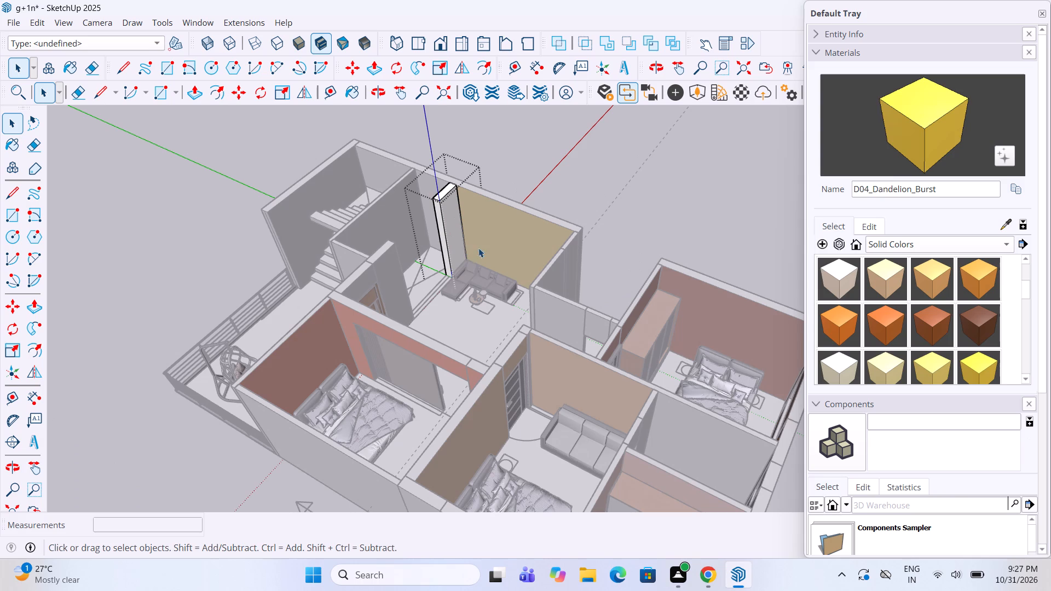
{"action": "left_click", "coordinate": [983, 373]}
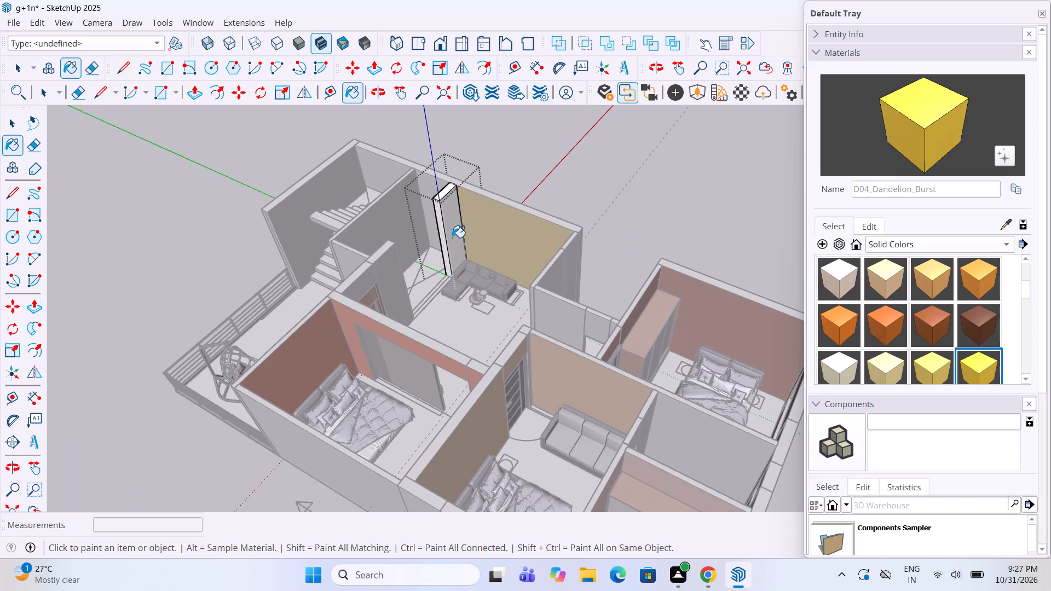
{"action": "left_click", "coordinate": [452, 237]}
{"action": "key", "text": "space"}
{"action": "left_click", "coordinate": [575, 204]}
Select all faces of the wall pier beside the living room's wooden door and paint them with D04_Dandelion_Burst.
{"action": "triple_click", "coordinate": [384, 281]}
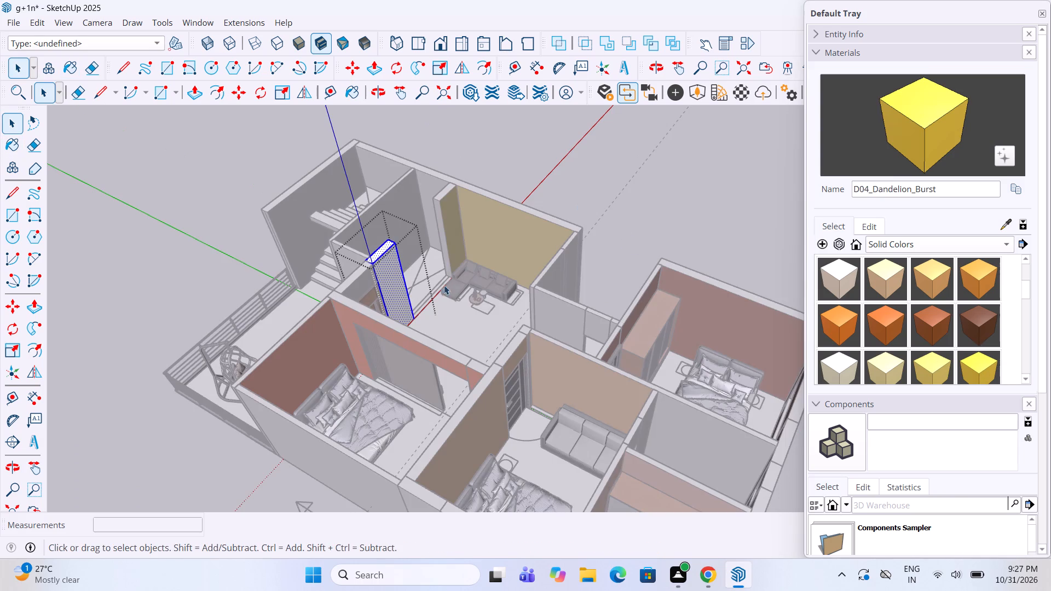
{"action": "left_click", "coordinate": [986, 360]}
{"action": "left_click", "coordinate": [394, 274]}
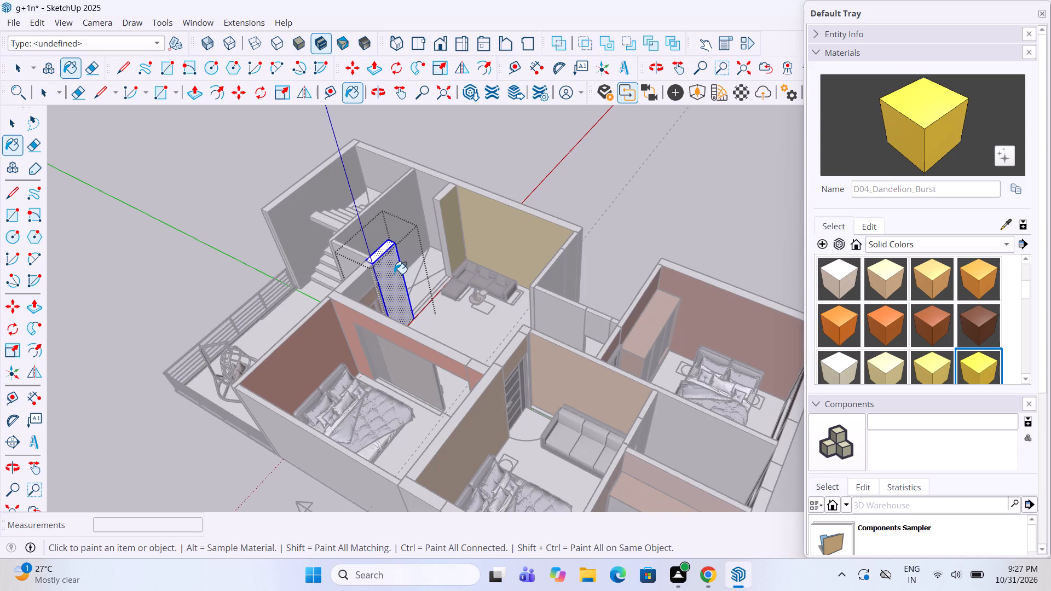
{"action": "key", "text": "space"}
{"action": "left_click", "coordinate": [633, 185]}
Paint the wall face above the living room's wooden door with D04_Dandelion_Burst.
{"action": "middle_click_drag", "start_coordinate": [630, 191], "coordinate": [494, 192]}
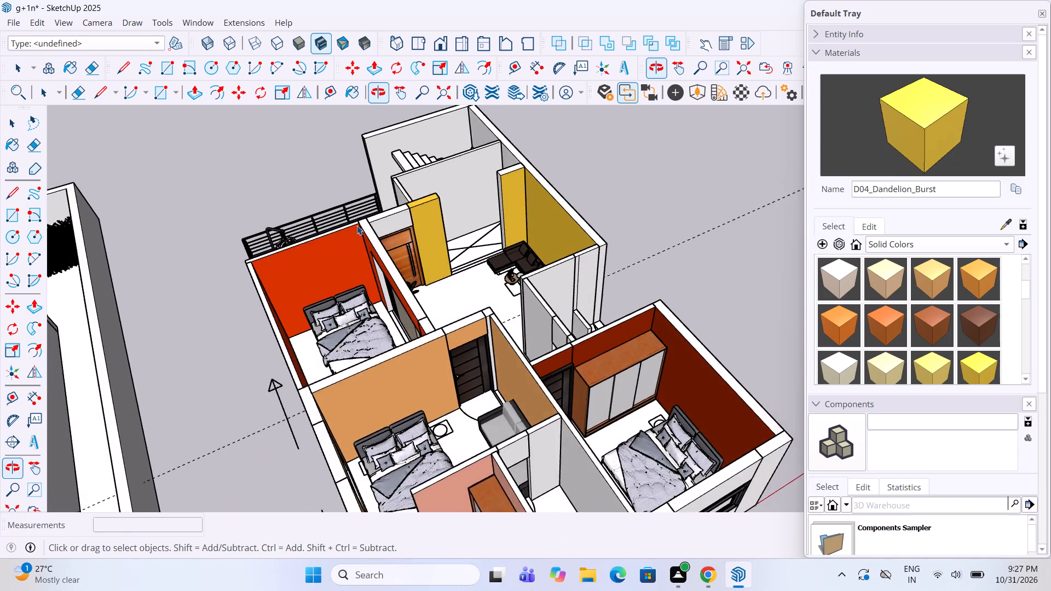
{"action": "scroll", "coordinate": [339, 228], "scroll_direction": "up", "scroll_amount": 2}
{"action": "double_click", "coordinate": [398, 227]}
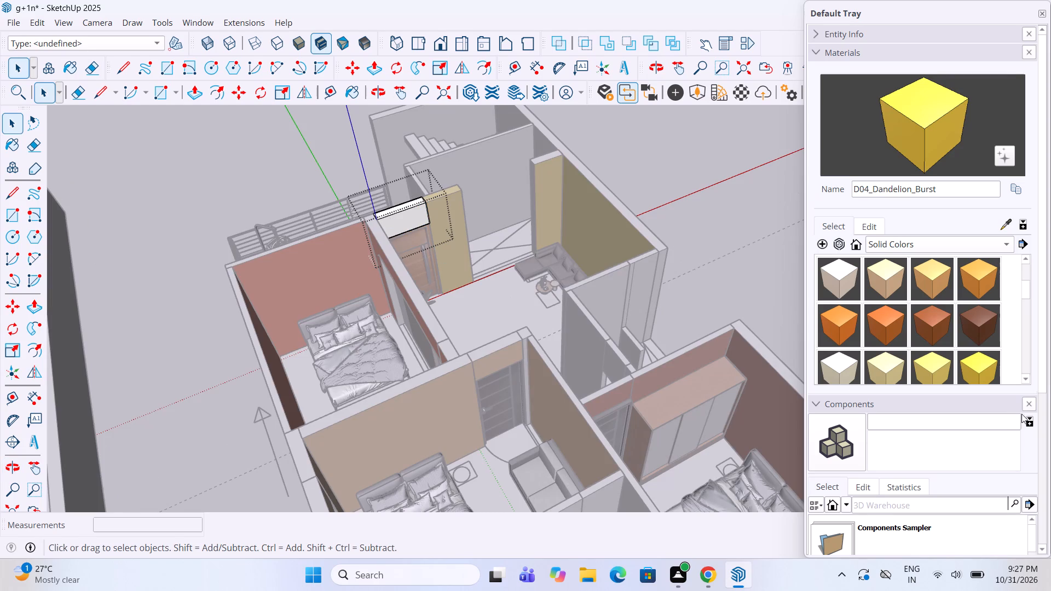
{"action": "left_click", "coordinate": [977, 366]}
{"action": "left_click", "coordinate": [403, 218]}
{"action": "key", "text": "space"}
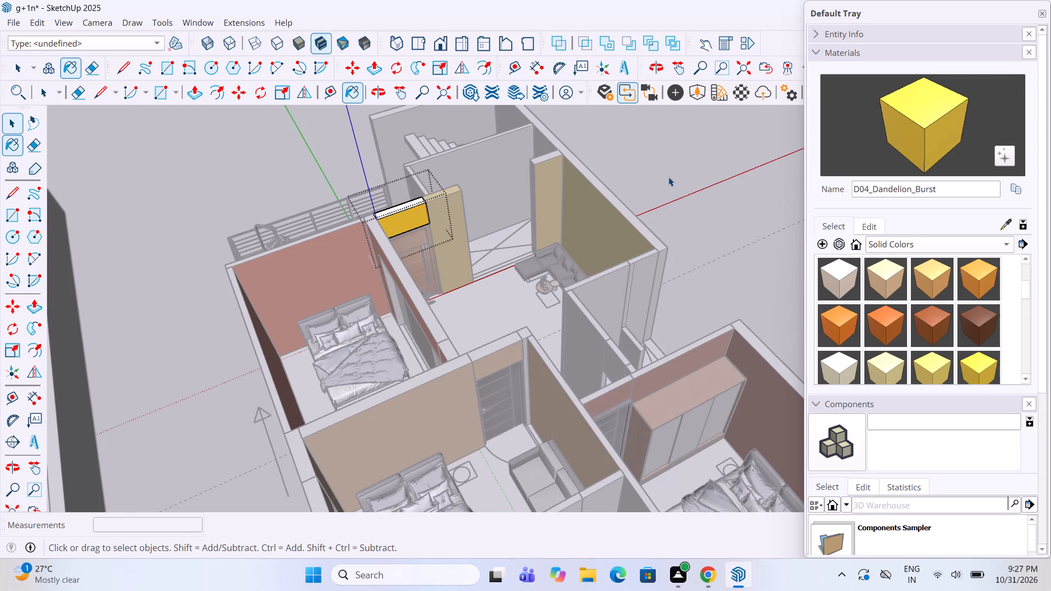
{"action": "left_click", "coordinate": [668, 177]}
Paint the living-room side of the narrow pier between the dark bedroom door and the wide opening with D04_Dandelion_Burst.
{"action": "middle_click_drag", "start_coordinate": [244, 331], "coordinate": [900, 377]}
{"action": "middle_click_drag", "start_coordinate": [346, 332], "coordinate": [674, 312]}
{"action": "scroll", "coordinate": [554, 163], "scroll_direction": "up", "scroll_amount": 4}
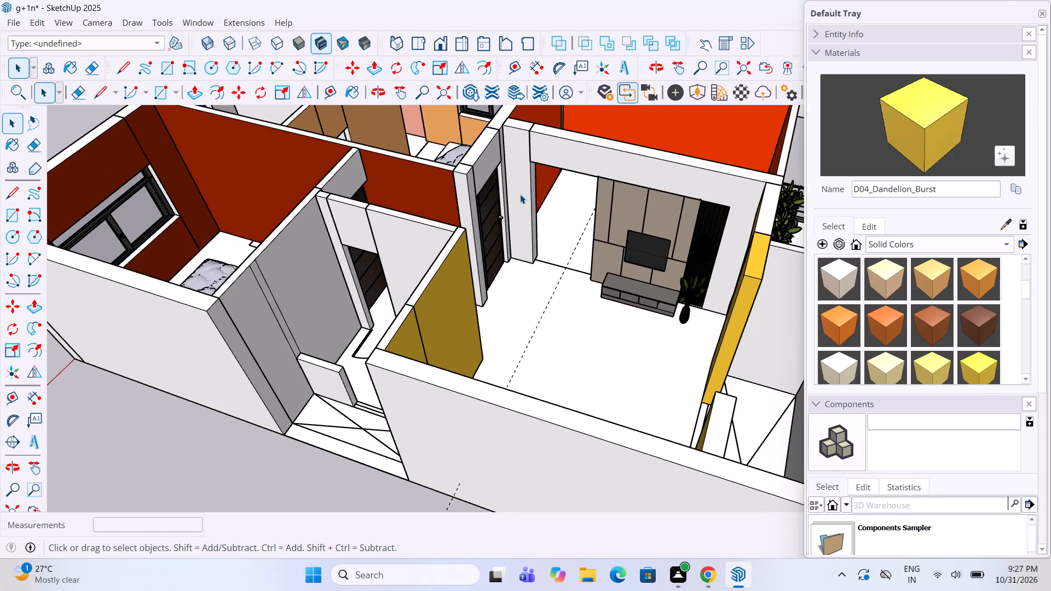
{"action": "left_click", "coordinate": [520, 194]}
{"action": "triple_click", "coordinate": [520, 194]}
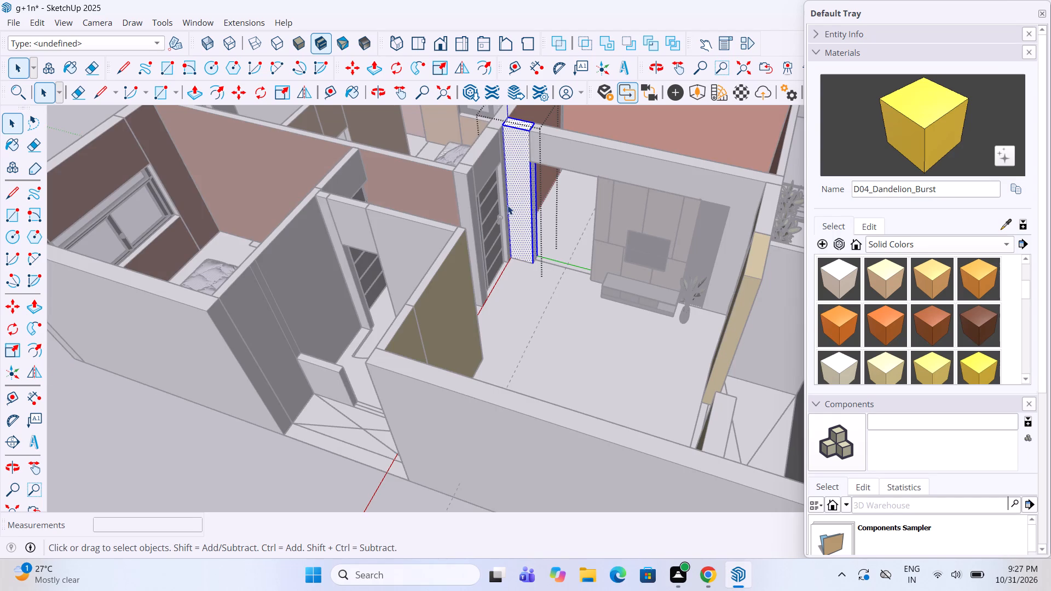
{"action": "left_click", "coordinate": [516, 210]}
{"action": "left_click", "coordinate": [985, 360]}
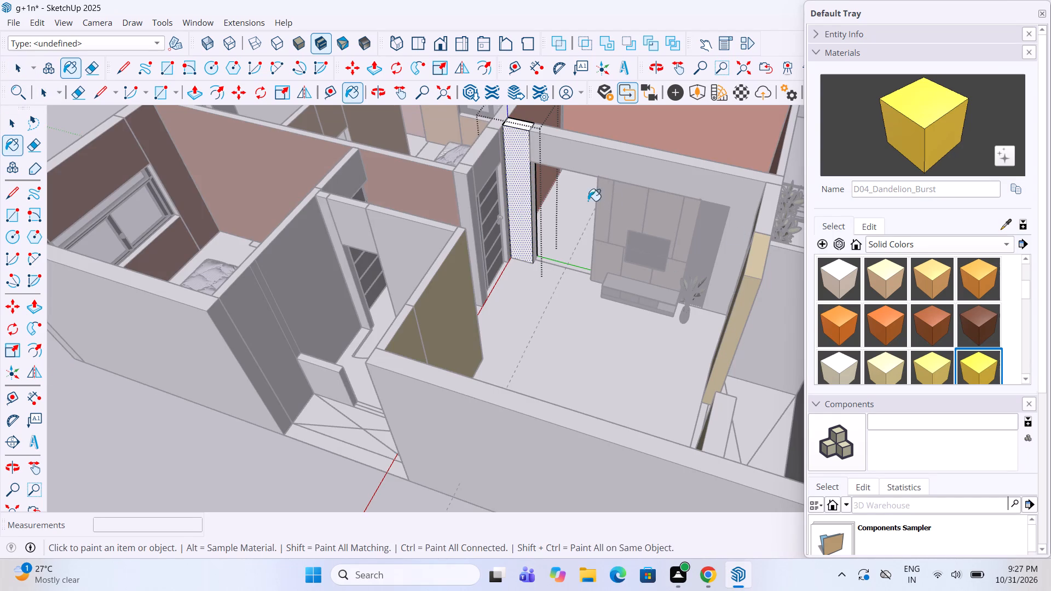
{"action": "left_click", "coordinate": [522, 178]}
{"action": "key", "text": "space"}
{"action": "left_click", "coordinate": [285, 517]}
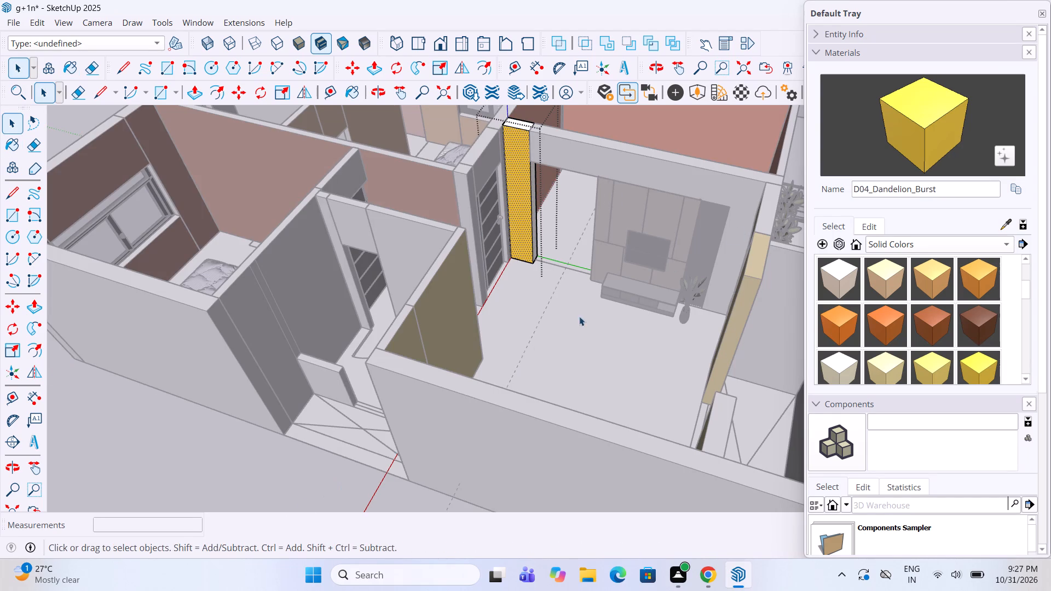
{"action": "left_click", "coordinate": [296, 476]}
Paint the living-room wall face above and around the wide opening with the TV panel with D04_Dandelion_Burst.
{"action": "double_click", "coordinate": [637, 173]}
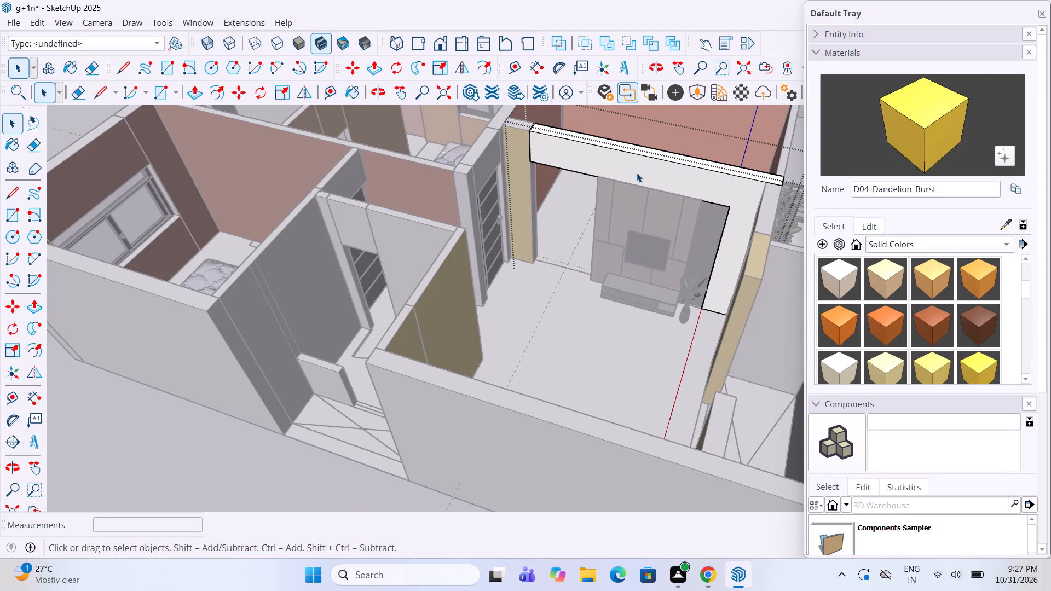
{"action": "left_click", "coordinate": [981, 361]}
{"action": "left_click", "coordinate": [732, 202]}
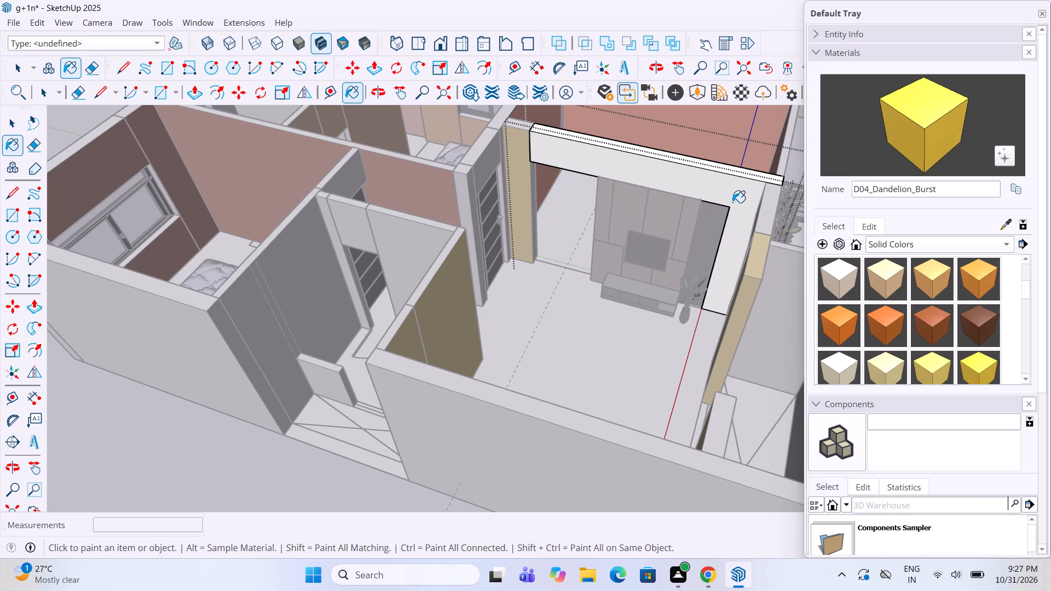
{"action": "key", "text": "space"}
{"action": "left_click", "coordinate": [603, 348]}
Paint the wall face above the dark door beside the TV wall with D04_Dandelion_Burst.
{"action": "middle_click_drag", "start_coordinate": [608, 280], "coordinate": [335, 281]}
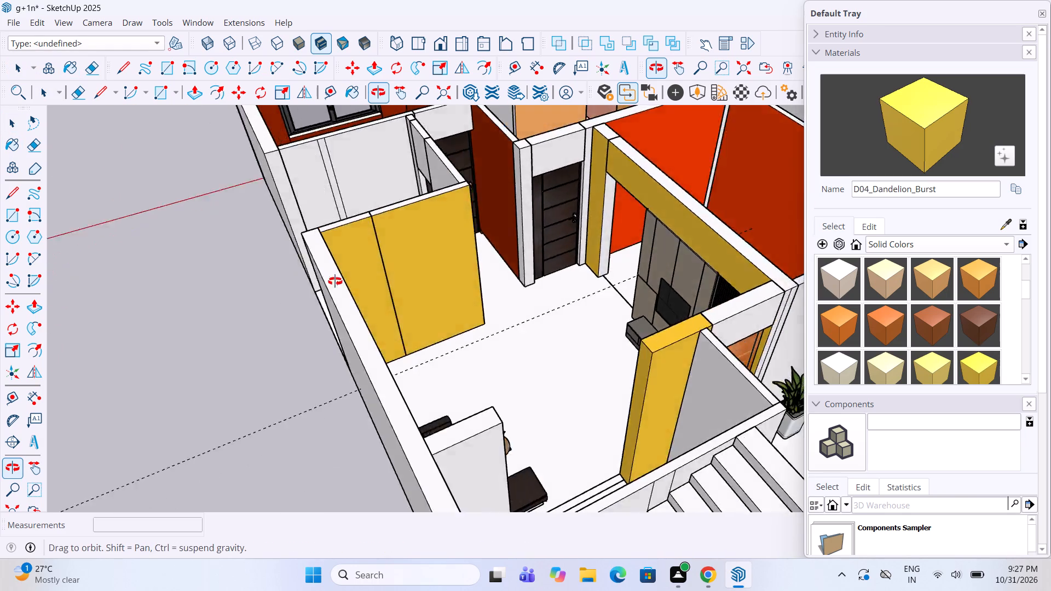
{"action": "middle_click_drag", "start_coordinate": [335, 281], "coordinate": [298, 287]}
{"action": "double_click", "coordinate": [617, 164]}
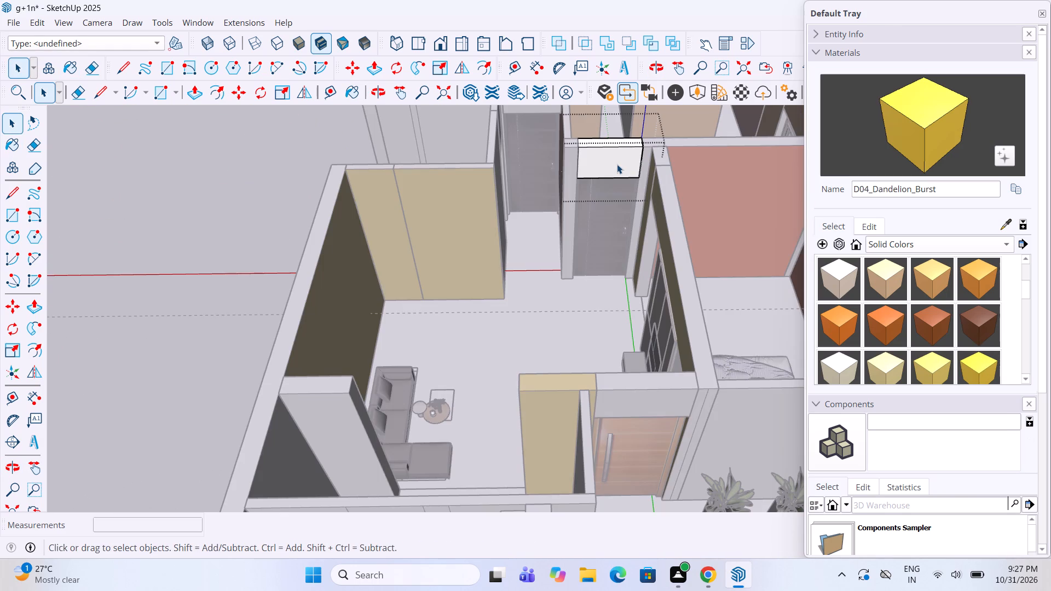
{"action": "left_click", "coordinate": [977, 361]}
{"action": "double_click", "coordinate": [584, 151]}
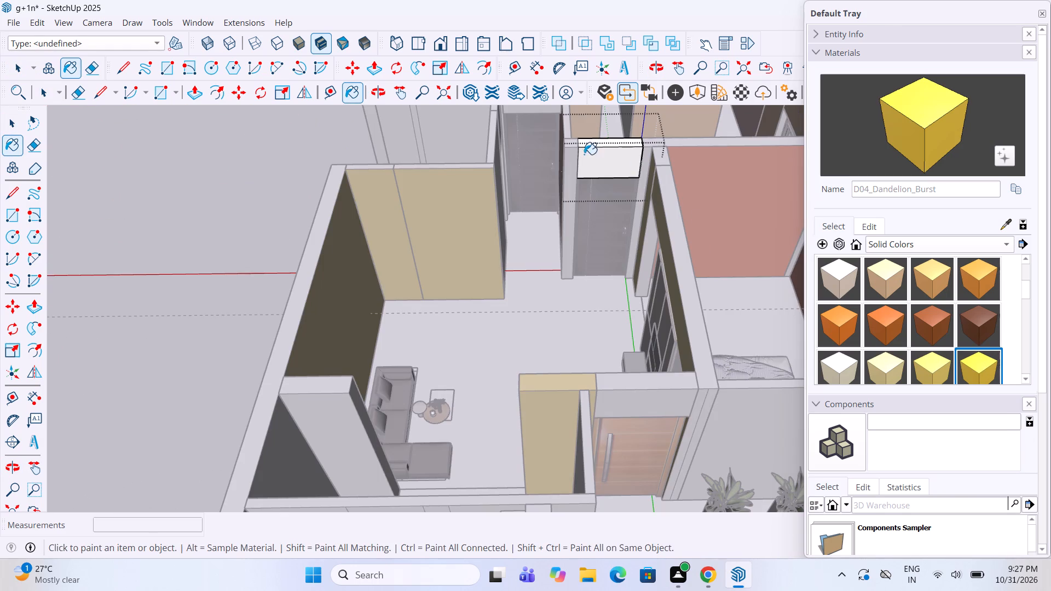
Paint the living-room face of the narrow wall end beside the dark door, on the passage side, with D04_Dandelion_Burst.
{"action": "key", "text": "space"}
{"action": "left_click", "coordinate": [315, 207]}
{"action": "double_click", "coordinate": [563, 184]}
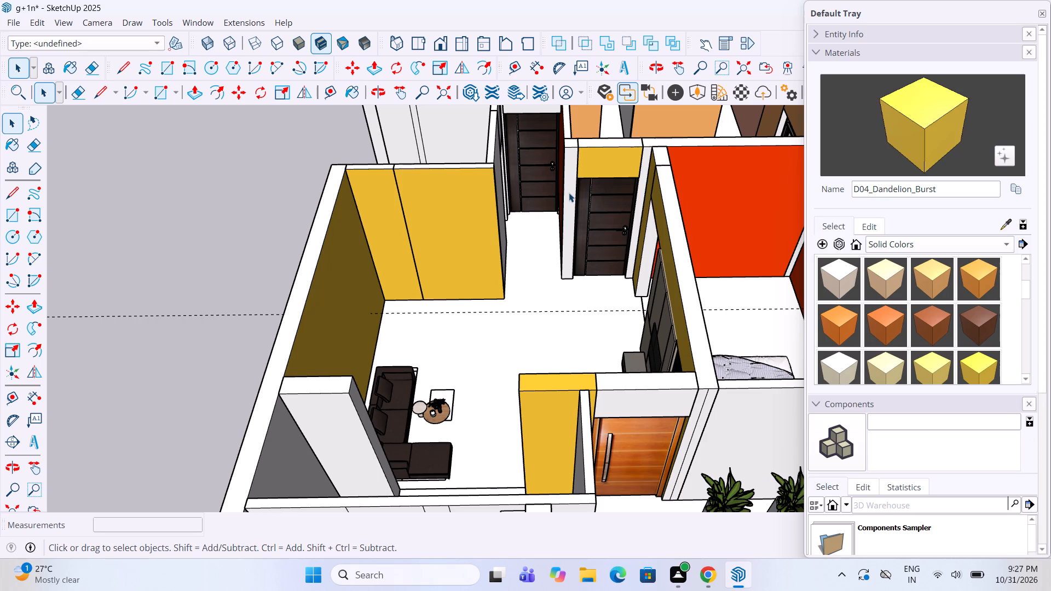
{"action": "left_click", "coordinate": [570, 195]}
{"action": "left_click_drag", "start_coordinate": [986, 379], "coordinate": [981, 378]}
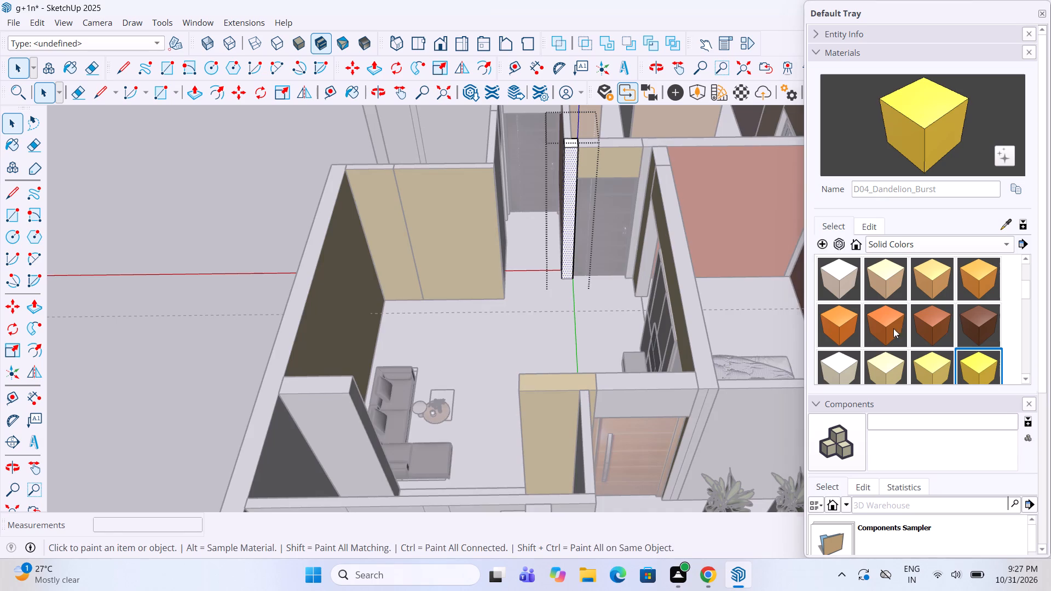
{"action": "left_click", "coordinate": [570, 206]}
{"action": "key", "text": "space"}
{"action": "left_click", "coordinate": [318, 204]}
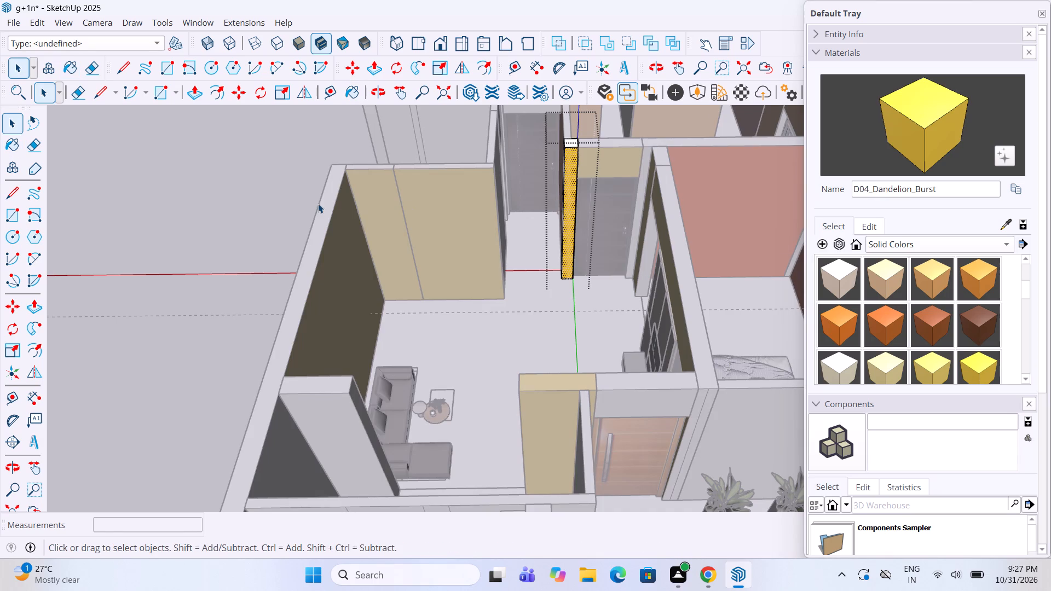
Paint the thin wall strip between the dark door and the yellow pier of the TV-wall opening with D04_Dandelion_Burst.
{"action": "middle_click_drag", "start_coordinate": [365, 227], "coordinate": [569, 215]}
{"action": "scroll", "coordinate": [579, 185], "scroll_direction": "up", "scroll_amount": 2}
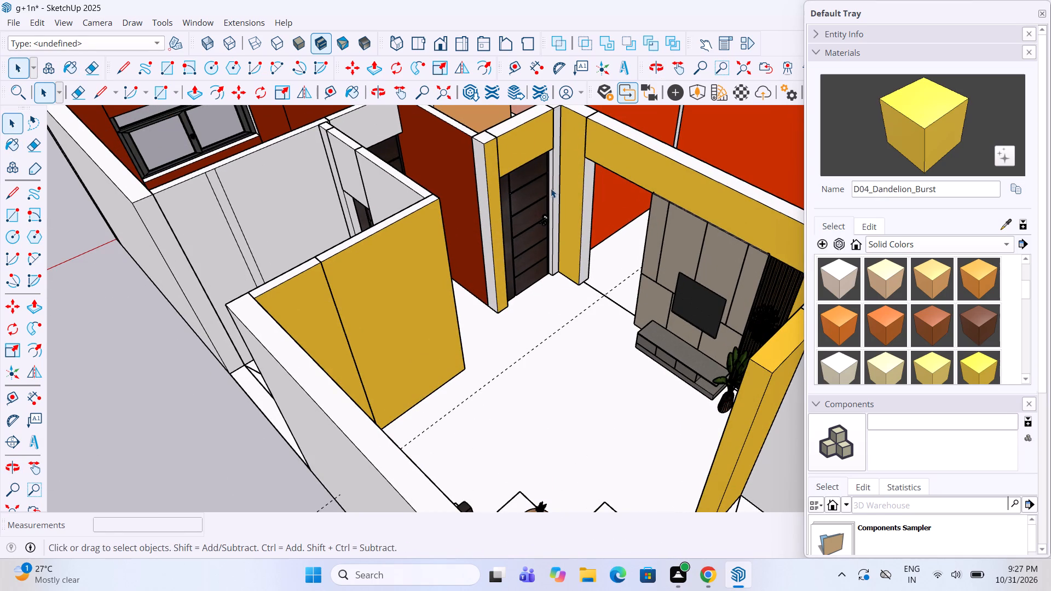
{"action": "left_click", "coordinate": [551, 188]}
{"action": "double_click", "coordinate": [558, 200]}
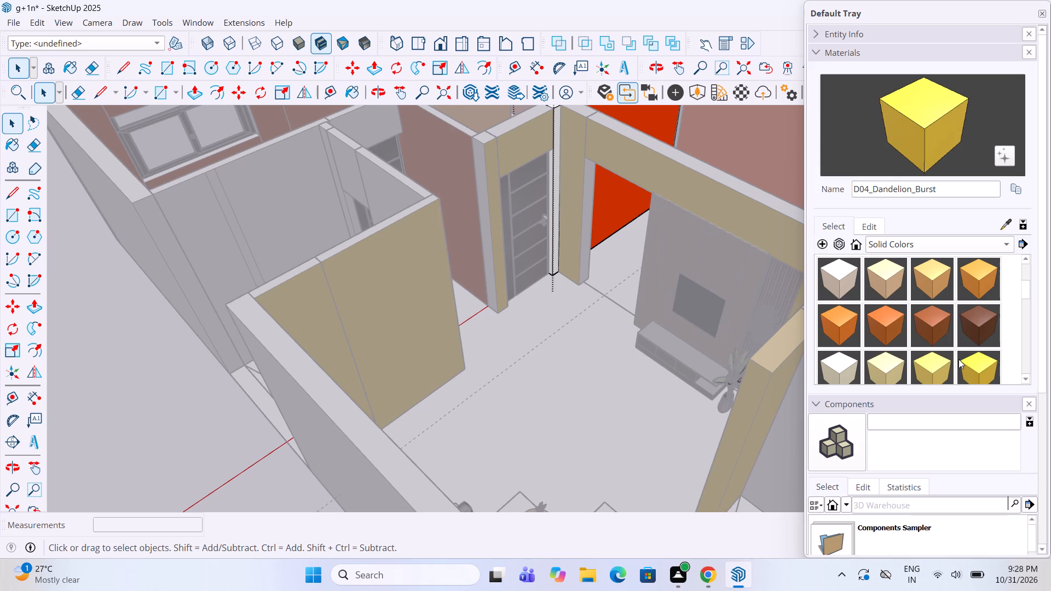
{"action": "left_click_drag", "start_coordinate": [989, 366], "coordinate": [978, 363]}
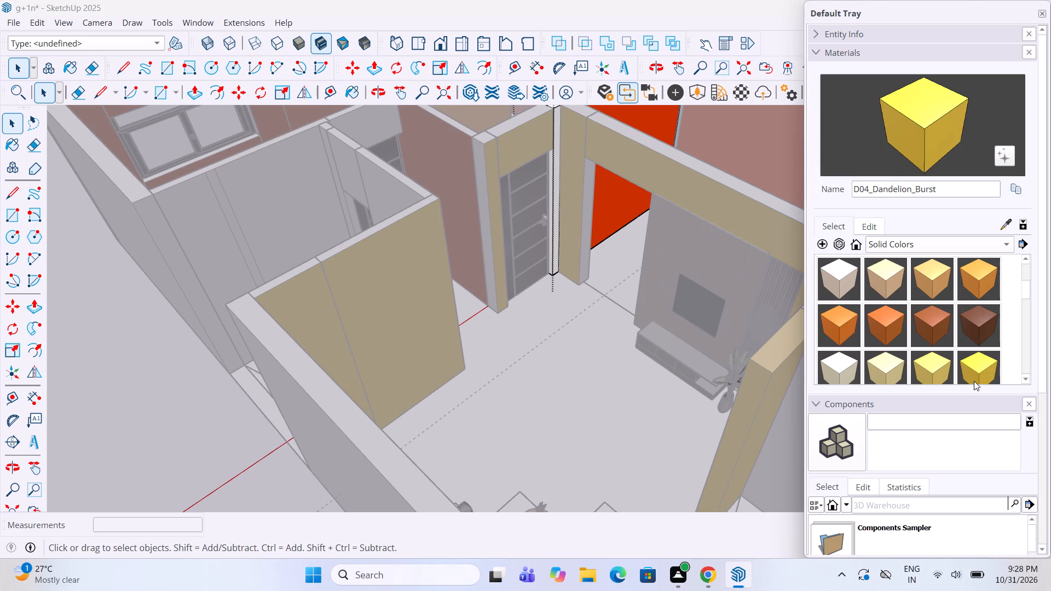
{"action": "left_click", "coordinate": [969, 376]}
{"action": "double_click", "coordinate": [557, 218]}
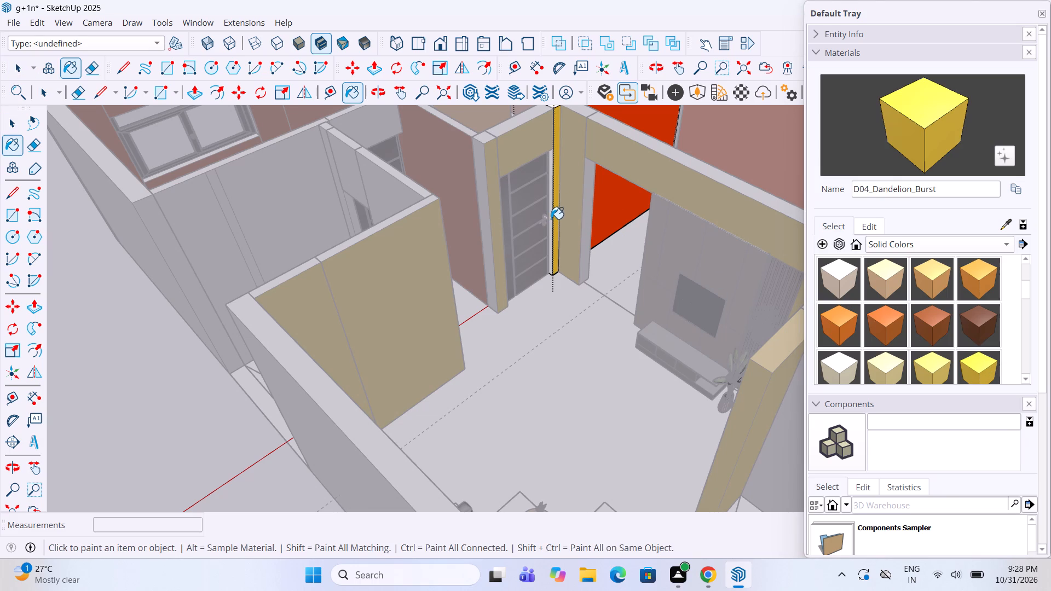
{"action": "left_click", "coordinate": [550, 218]}
{"action": "key", "text": "space"}
{"action": "scroll", "coordinate": [507, 257], "scroll_direction": "down", "scroll_amount": 4}
{"action": "left_click", "coordinate": [278, 425]}
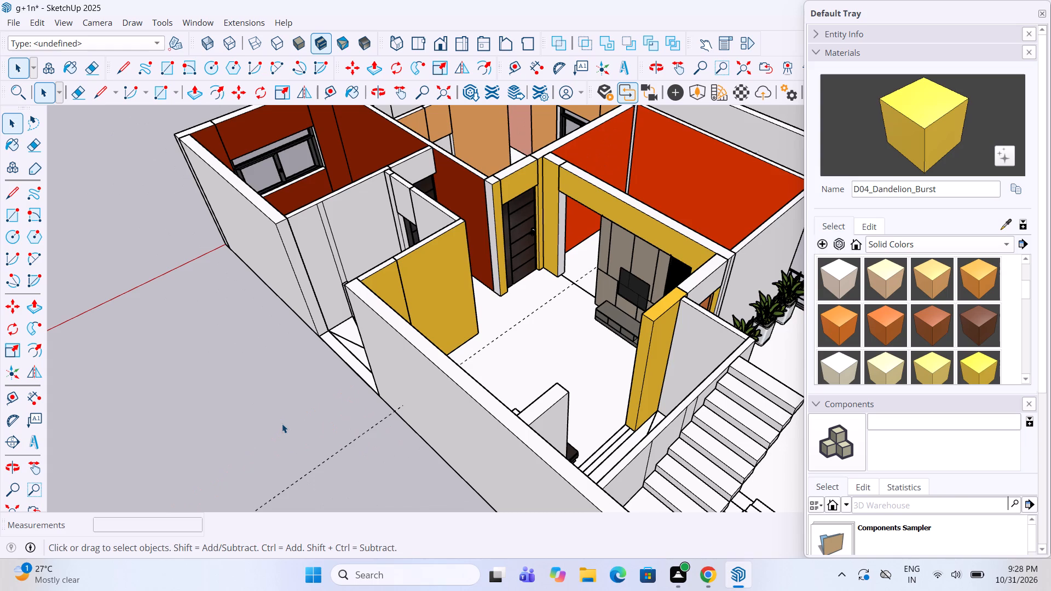
Examine the upper floor from several sides and alongside the ground-floor model for walls still lacking colour.
{"action": "scroll", "coordinate": [284, 432], "scroll_direction": "down", "scroll_amount": 3}
{"action": "middle_click_drag", "start_coordinate": [409, 448], "coordinate": [803, 430]}
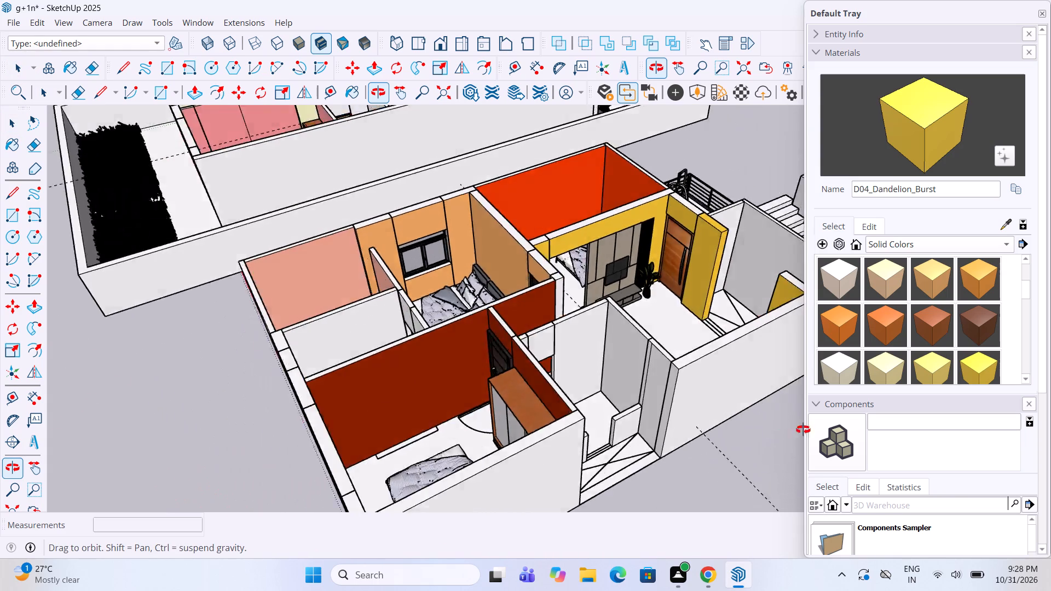
{"action": "middle_click_drag", "start_coordinate": [803, 430], "coordinate": [134, 456]}
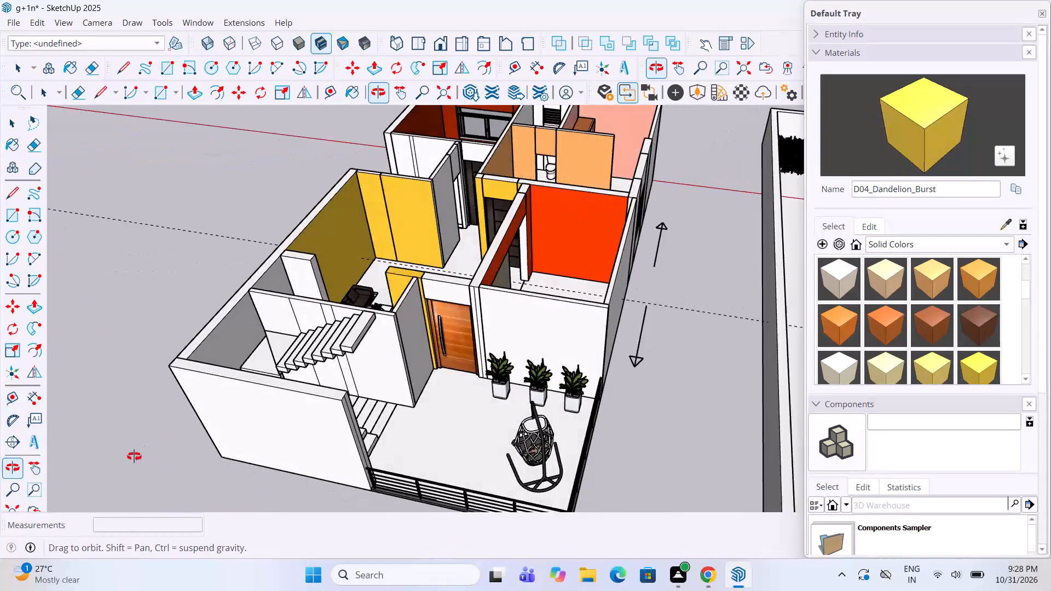
{"action": "middle_click_drag", "start_coordinate": [134, 456], "coordinate": [134, 456]}
{"action": "middle_click_drag", "start_coordinate": [590, 331], "coordinate": [555, 572]}
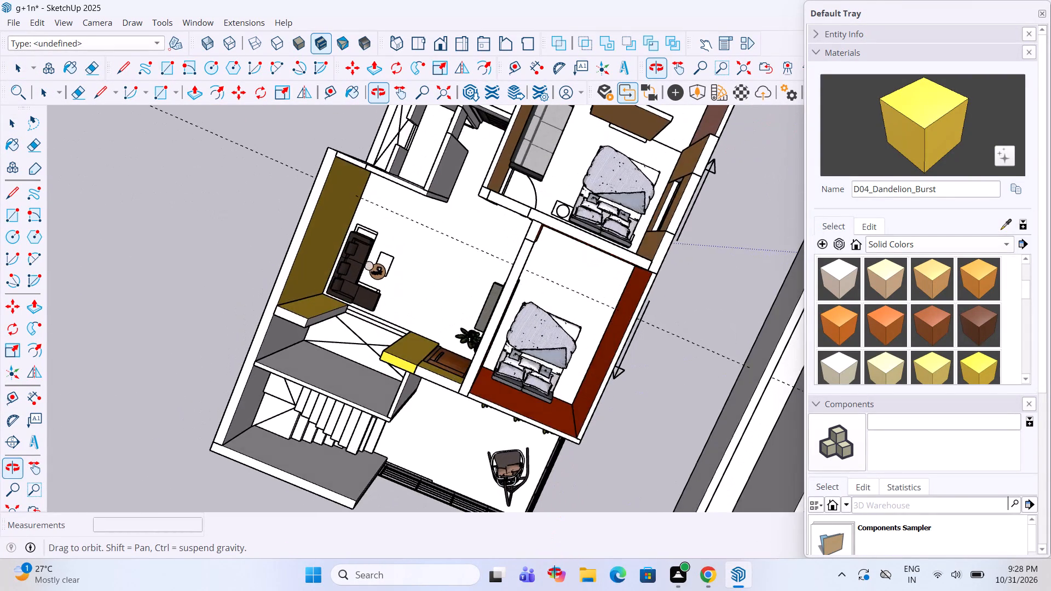
{"action": "middle_click_drag", "start_coordinate": [555, 572], "coordinate": [648, 310]}
{"action": "scroll", "coordinate": [648, 310], "scroll_direction": "up", "scroll_amount": 2}
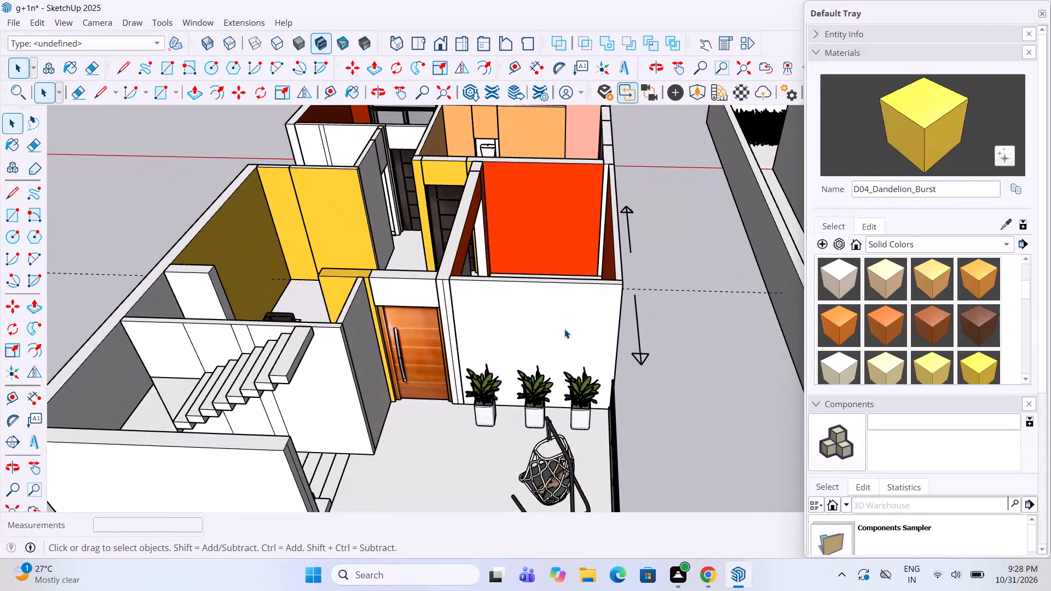
{"action": "scroll", "coordinate": [555, 331], "scroll_direction": "down", "scroll_amount": 11}
{"action": "middle_click_drag", "start_coordinate": [538, 379], "coordinate": [571, 367]}
{"action": "scroll", "coordinate": [567, 341], "scroll_direction": "down", "scroll_amount": 6}
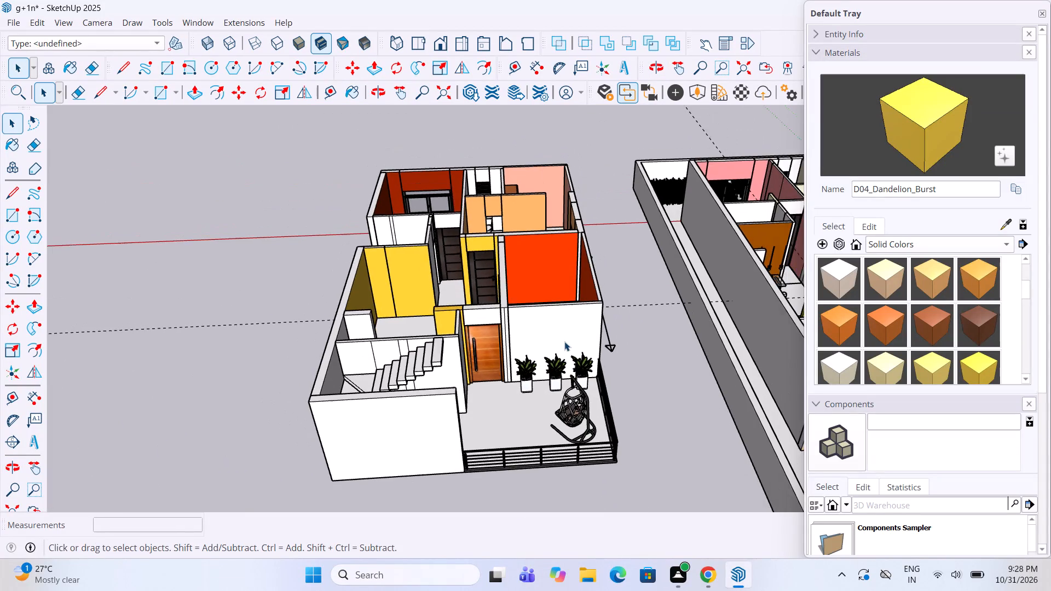
{"action": "scroll", "coordinate": [564, 341], "scroll_direction": "down", "scroll_amount": 19}
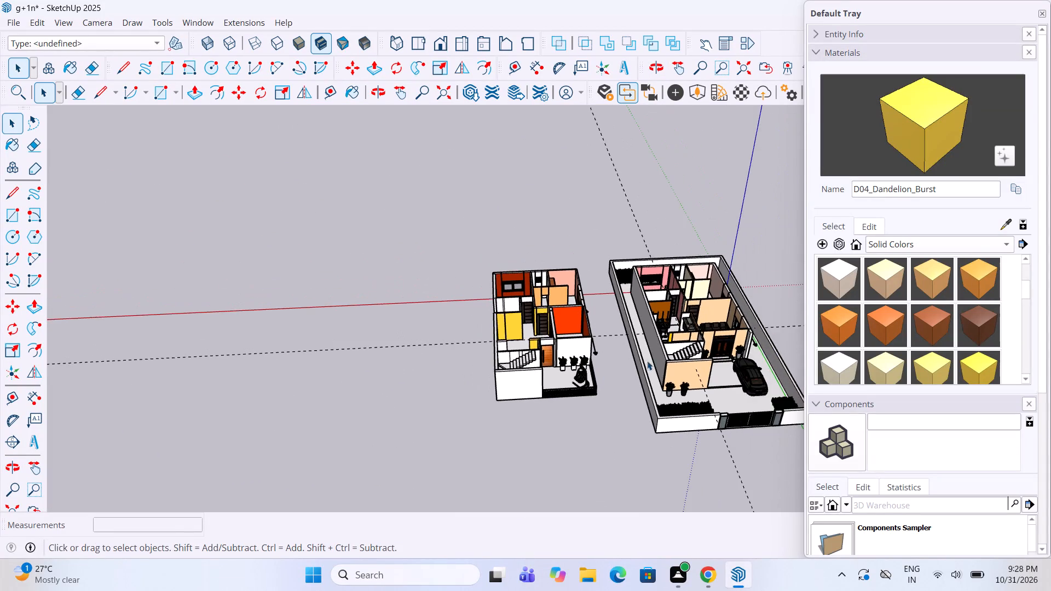
Paint the terrace wall behind the three potted plants with C07_Caramel_Shine, after trying C08_Toffee_Ember on it.
{"action": "scroll", "coordinate": [644, 355], "scroll_direction": "up", "scroll_amount": 5}
{"action": "scroll", "coordinate": [595, 351], "scroll_direction": "up", "scroll_amount": 3}
{"action": "scroll", "coordinate": [493, 346], "scroll_direction": "up", "scroll_amount": 5}
{"action": "double_click", "coordinate": [489, 340]}
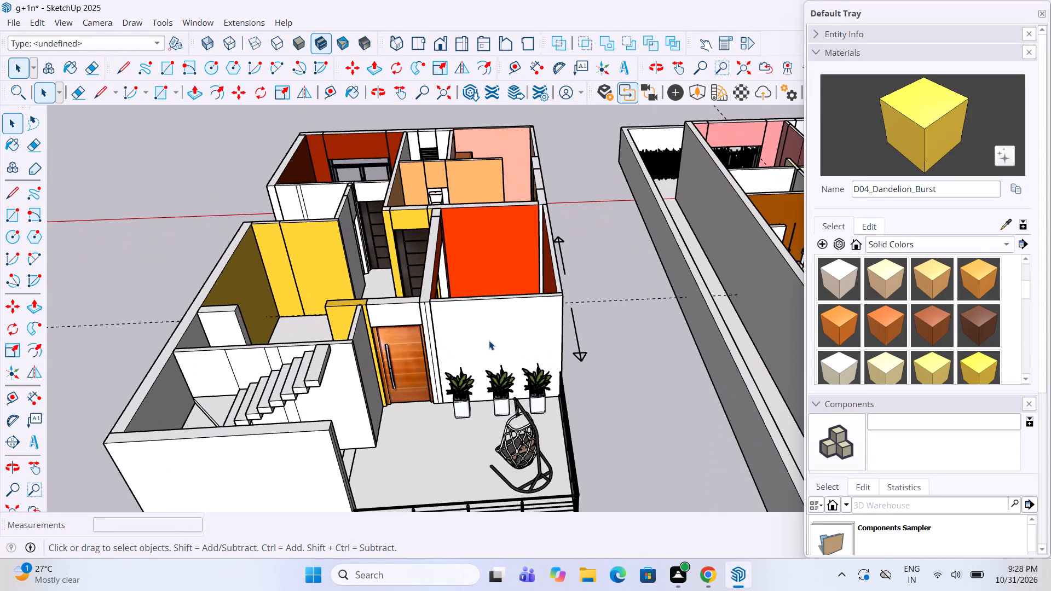
{"action": "left_click", "coordinate": [983, 318]}
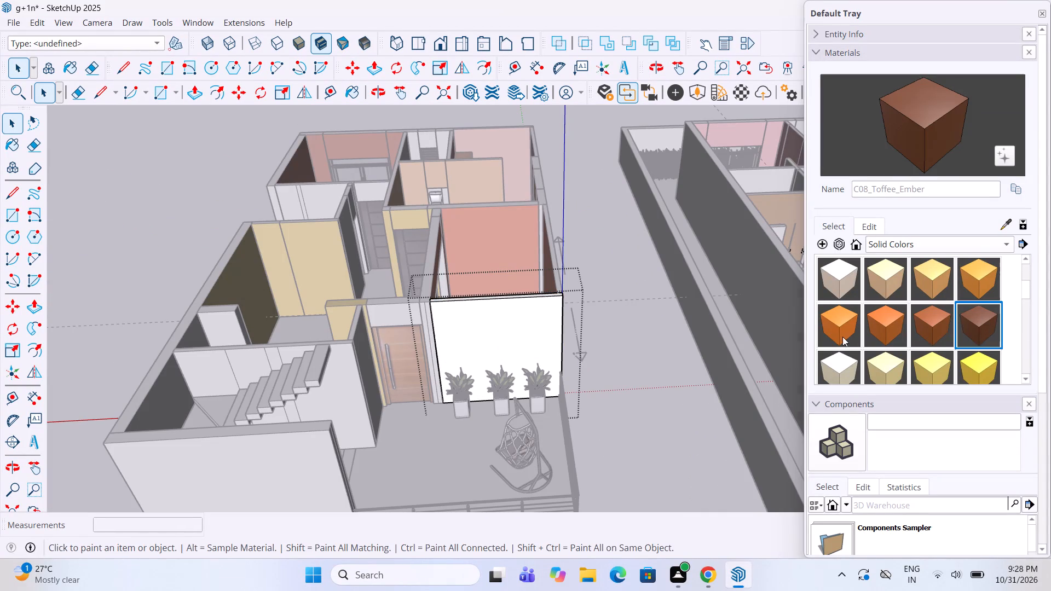
{"action": "left_click", "coordinate": [500, 345]}
{"action": "left_click", "coordinate": [931, 321]}
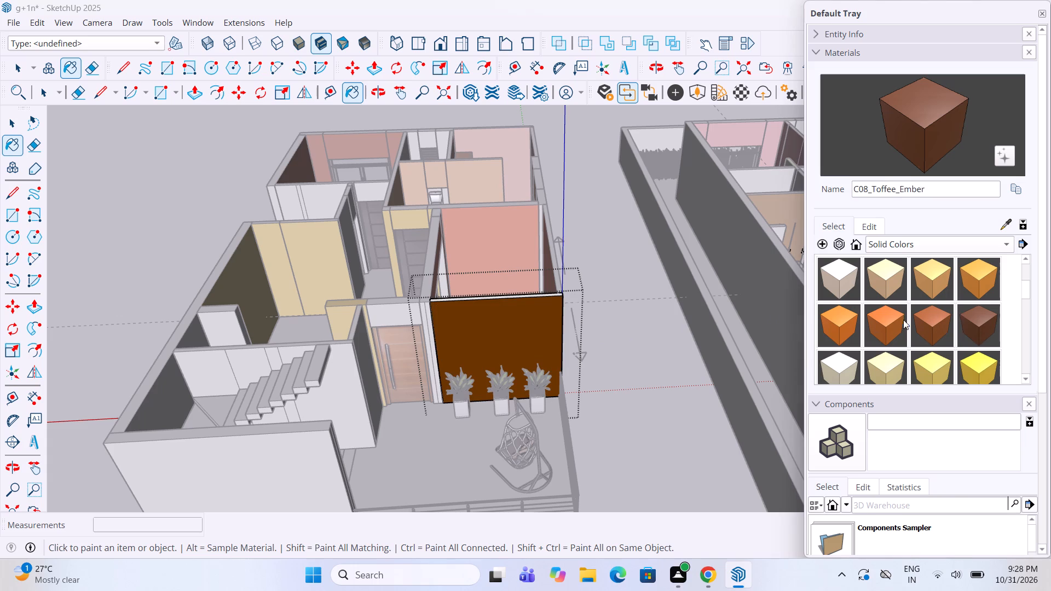
{"action": "left_click", "coordinate": [493, 327]}
{"action": "key", "text": "space"}
{"action": "left_click", "coordinate": [637, 340]}
Paint the terrace-side wall face above the wooden entrance door with C07_Caramel_Shine.
{"action": "scroll", "coordinate": [617, 341], "scroll_direction": "down", "scroll_amount": 3}
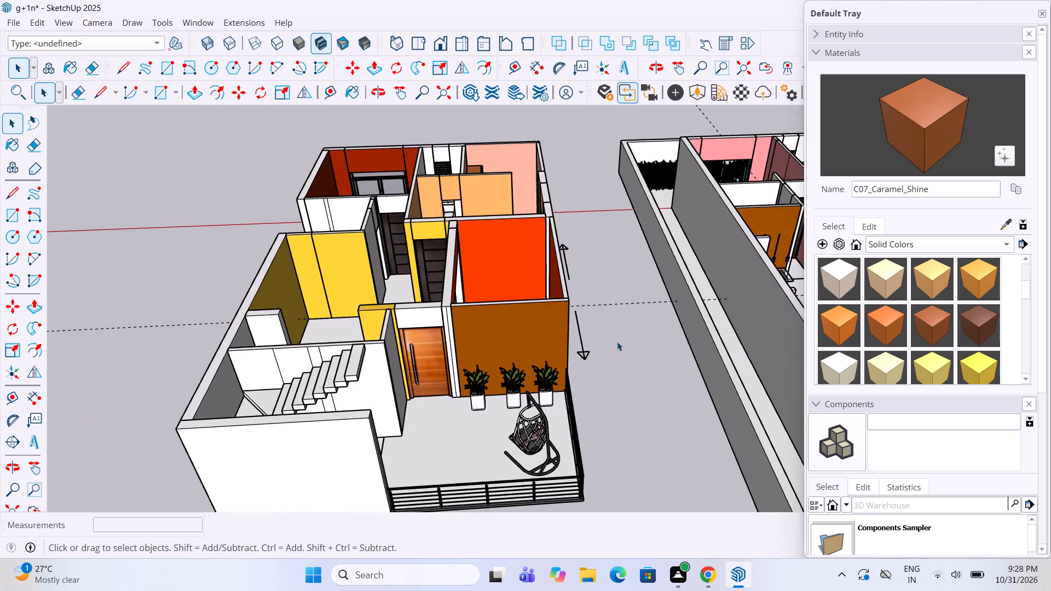
{"action": "middle_click_drag", "start_coordinate": [614, 341], "coordinate": [592, 341]}
{"action": "scroll", "coordinate": [446, 335], "scroll_direction": "up", "scroll_amount": 3}
{"action": "double_click", "coordinate": [454, 314]}
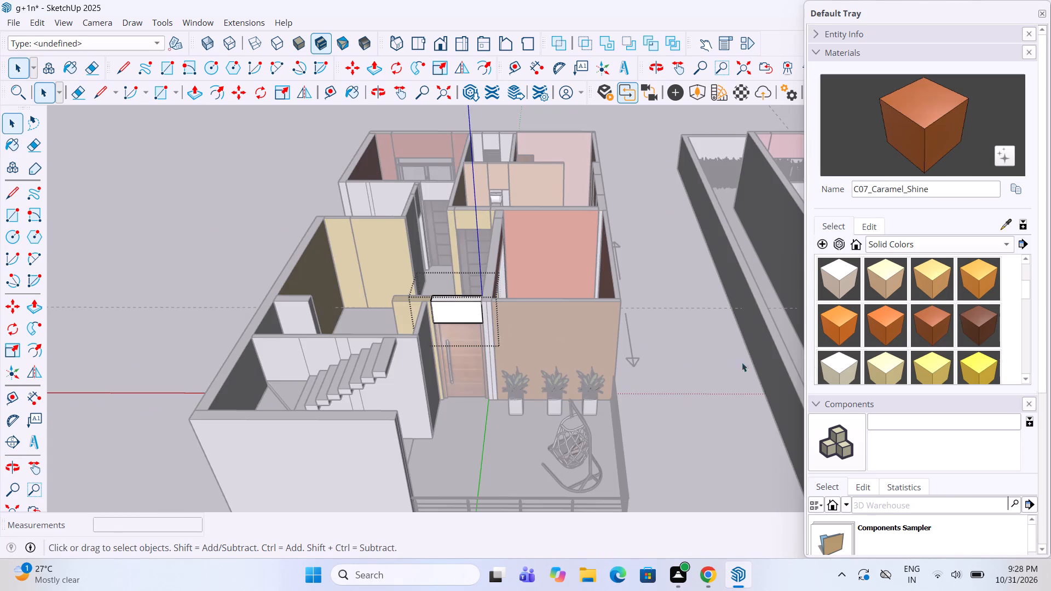
{"action": "left_click", "coordinate": [926, 324]}
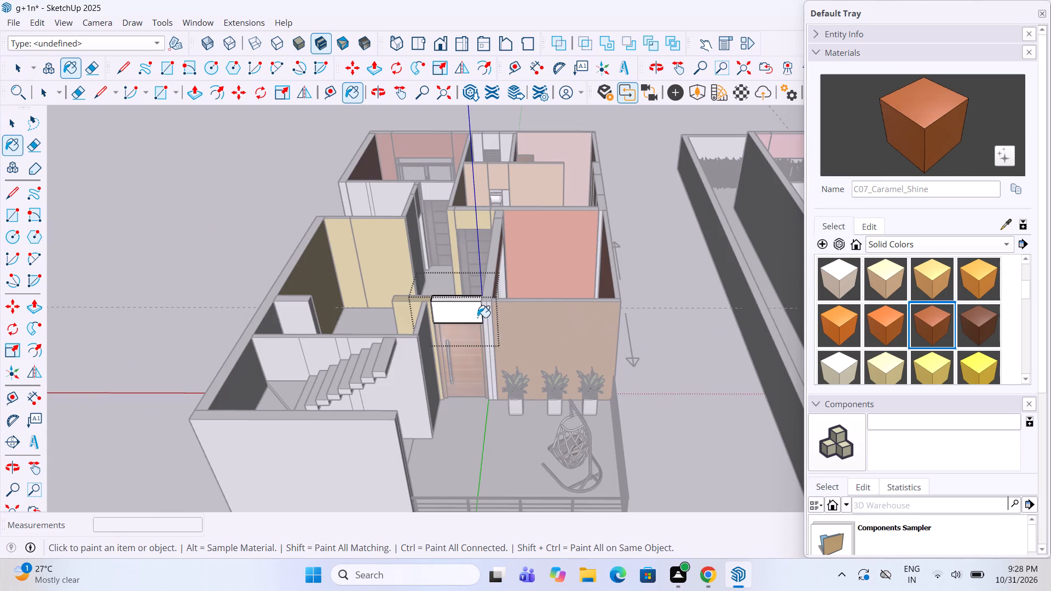
{"action": "left_click", "coordinate": [455, 313]}
{"action": "left_click", "coordinate": [486, 340]}
{"action": "key", "text": "space"}
{"action": "left_click", "coordinate": [695, 321]}
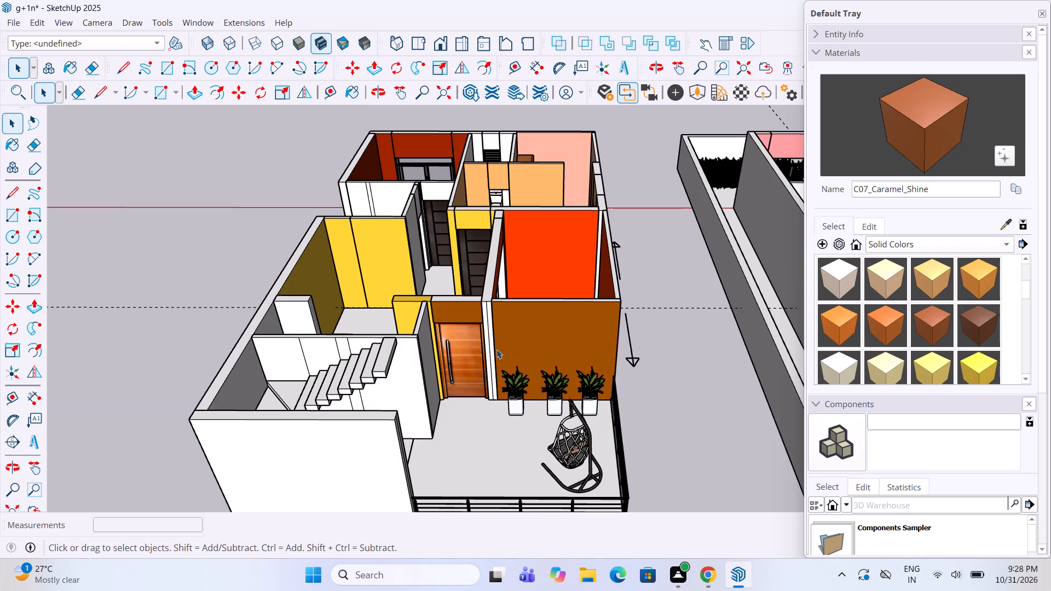
Paint both narrow faces of the wall end between the entrance door and the terrace wall with C07_Caramel_Shine.
{"action": "scroll", "coordinate": [487, 339], "scroll_direction": "up", "scroll_amount": 4}
{"action": "double_click", "coordinate": [487, 339]}
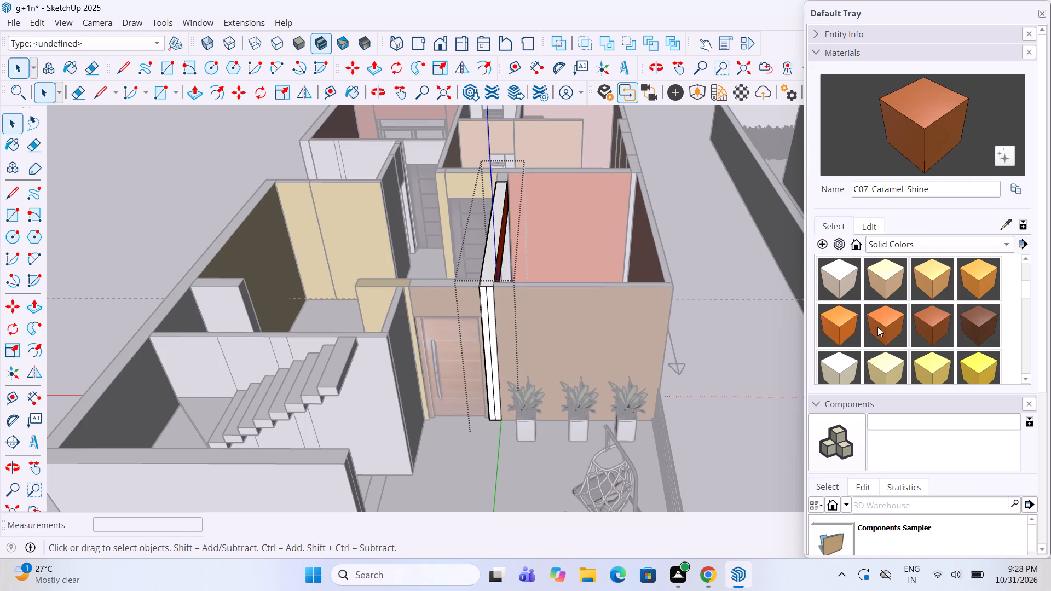
{"action": "left_click", "coordinate": [916, 325]}
{"action": "left_click", "coordinate": [484, 342]}
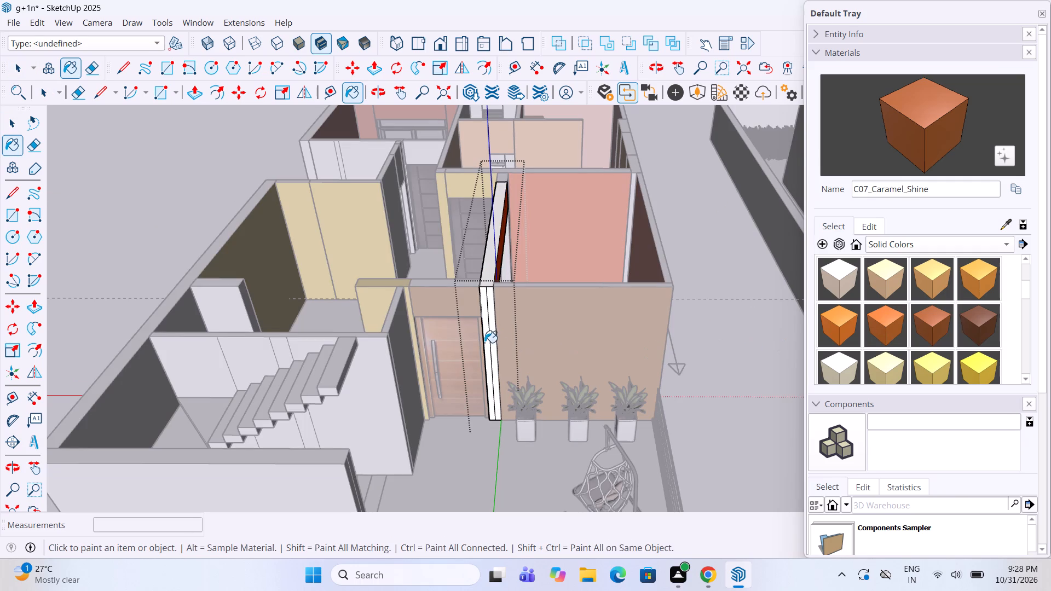
{"action": "left_click", "coordinate": [491, 352]}
{"action": "double_click", "coordinate": [483, 356]}
{"action": "left_click", "coordinate": [490, 366]}
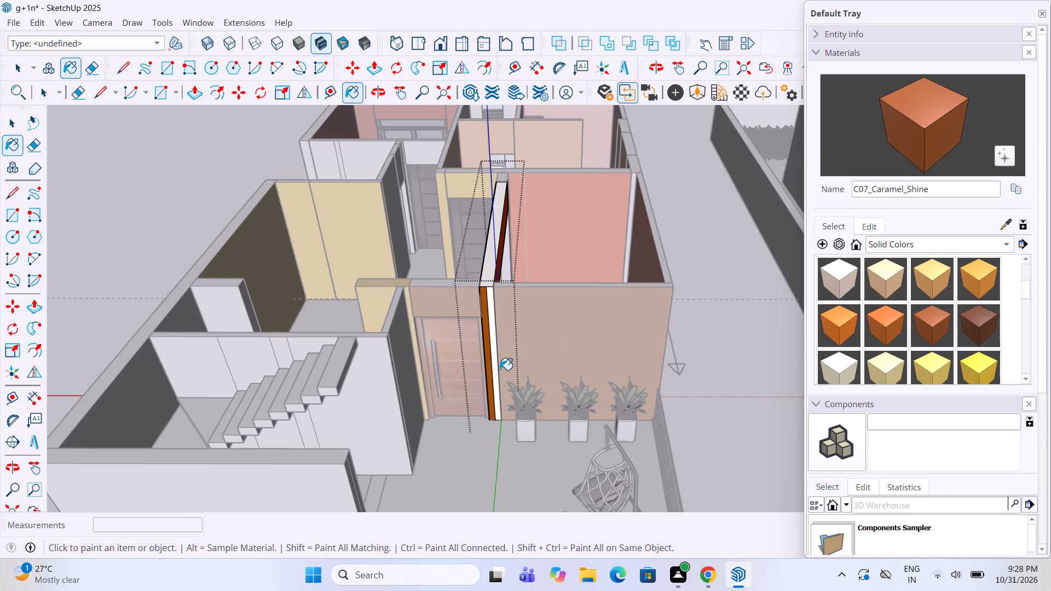
{"action": "left_click", "coordinate": [500, 370]}
{"action": "left_click", "coordinate": [495, 370]}
{"action": "key", "text": "space"}
{"action": "left_click", "coordinate": [744, 254]}
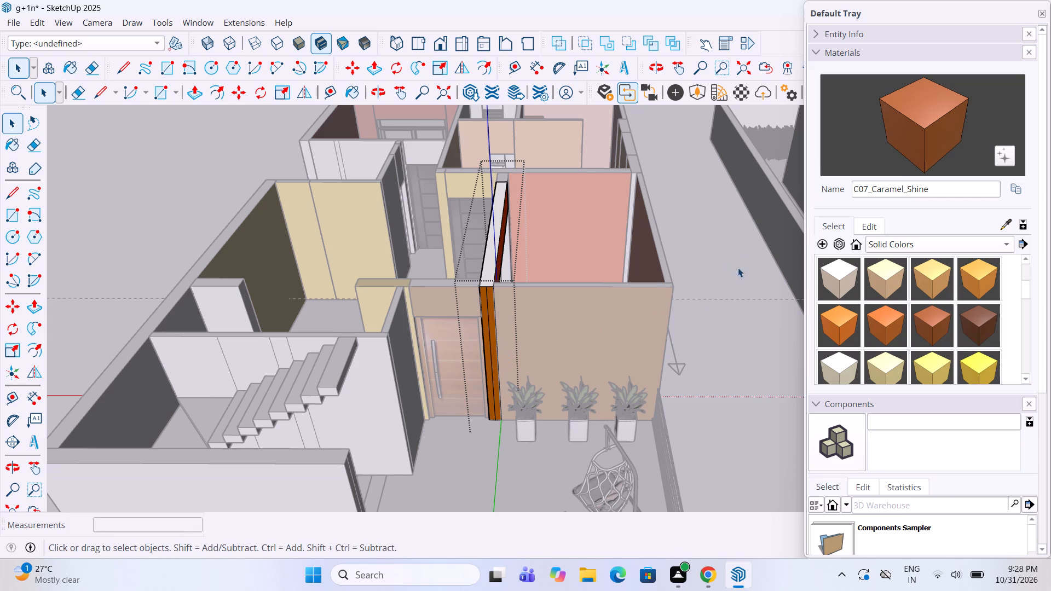
Paint the large front outer wall of the staircase block with D06_Sunflower_Bright.
{"action": "scroll", "coordinate": [579, 308], "scroll_direction": "down", "scroll_amount": 4}
{"action": "middle_click_drag", "start_coordinate": [579, 308], "coordinate": [557, 308]}
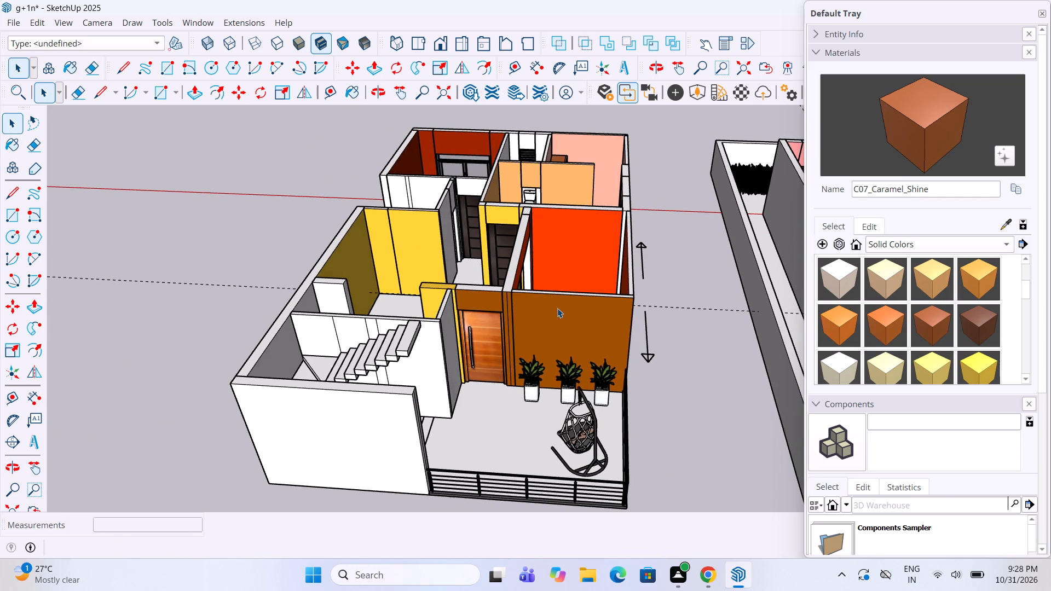
{"action": "scroll", "coordinate": [559, 318], "scroll_direction": "down", "scroll_amount": 4}
{"action": "middle_click_drag", "start_coordinate": [562, 368], "coordinate": [621, 327]}
{"action": "middle_click_drag", "start_coordinate": [618, 326], "coordinate": [606, 322]}
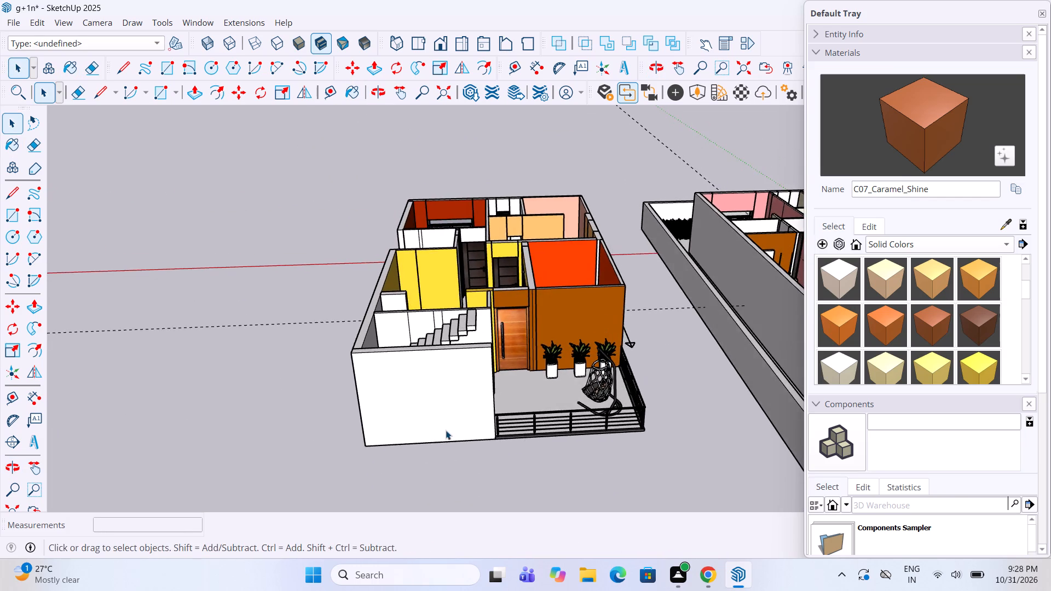
{"action": "scroll", "coordinate": [446, 430], "scroll_direction": "up", "scroll_amount": 3}
{"action": "double_click", "coordinate": [430, 403]}
{"action": "left_click", "coordinate": [457, 412]}
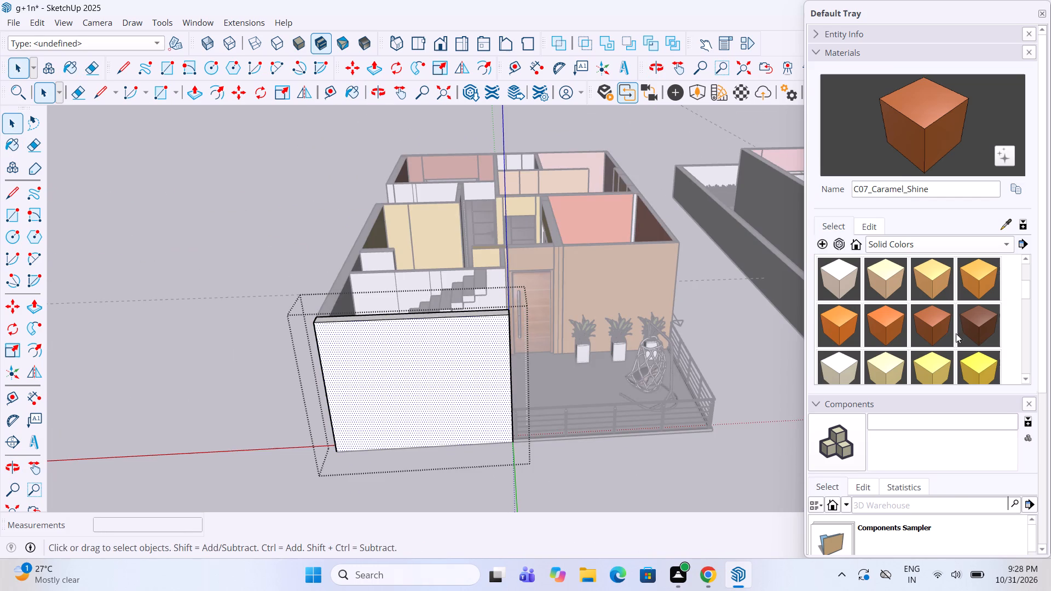
{"action": "scroll", "coordinate": [910, 338], "scroll_direction": "down", "scroll_amount": 1}
{"action": "left_click_drag", "start_coordinate": [879, 366], "coordinate": [874, 367]}
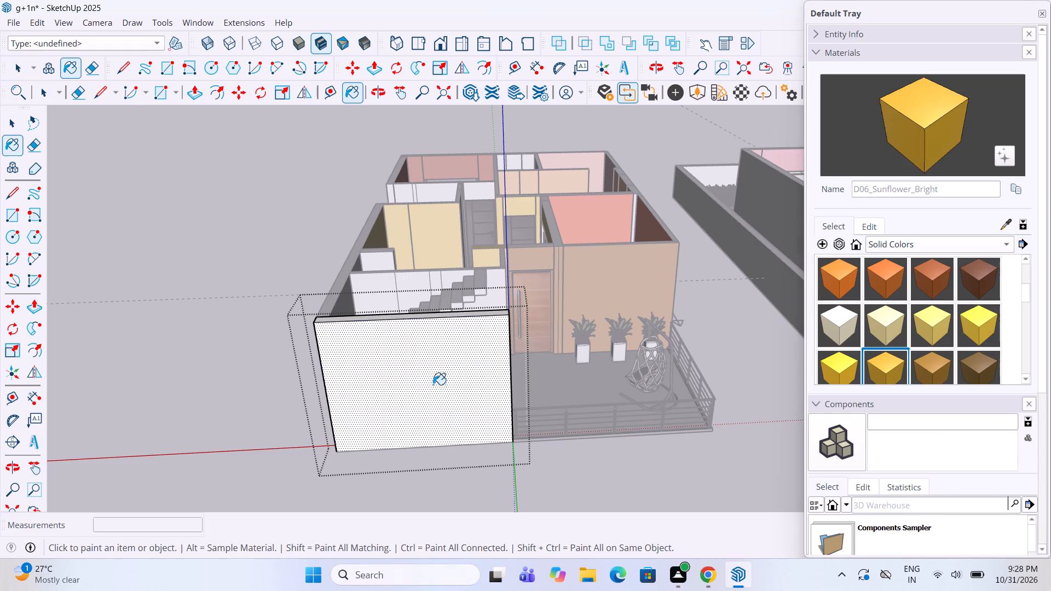
{"action": "left_click", "coordinate": [409, 387]}
{"action": "key", "text": "space"}
{"action": "left_click", "coordinate": [232, 391]}
Examine the painted front of the upper floor next to the ground-floor model from different angles.
{"action": "scroll", "coordinate": [232, 391], "scroll_direction": "down", "scroll_amount": 3}
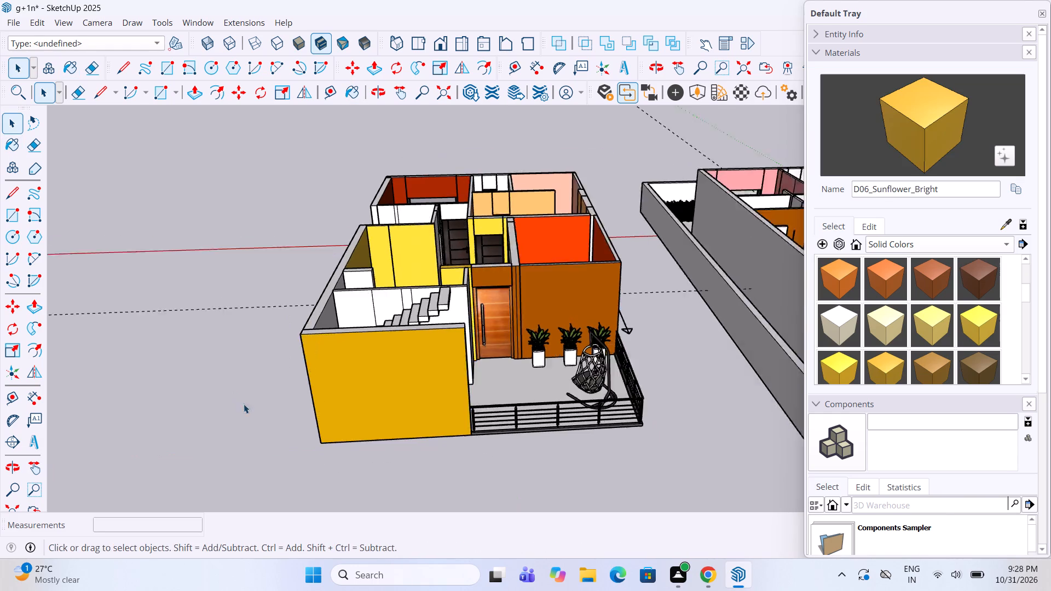
{"action": "scroll", "coordinate": [244, 404], "scroll_direction": "down", "scroll_amount": 2}
{"action": "middle_click_drag", "start_coordinate": [405, 386], "coordinate": [376, 386]}
{"action": "scroll", "coordinate": [579, 268], "scroll_direction": "down", "scroll_amount": 5}
{"action": "scroll", "coordinate": [556, 320], "scroll_direction": "up", "scroll_amount": 4}
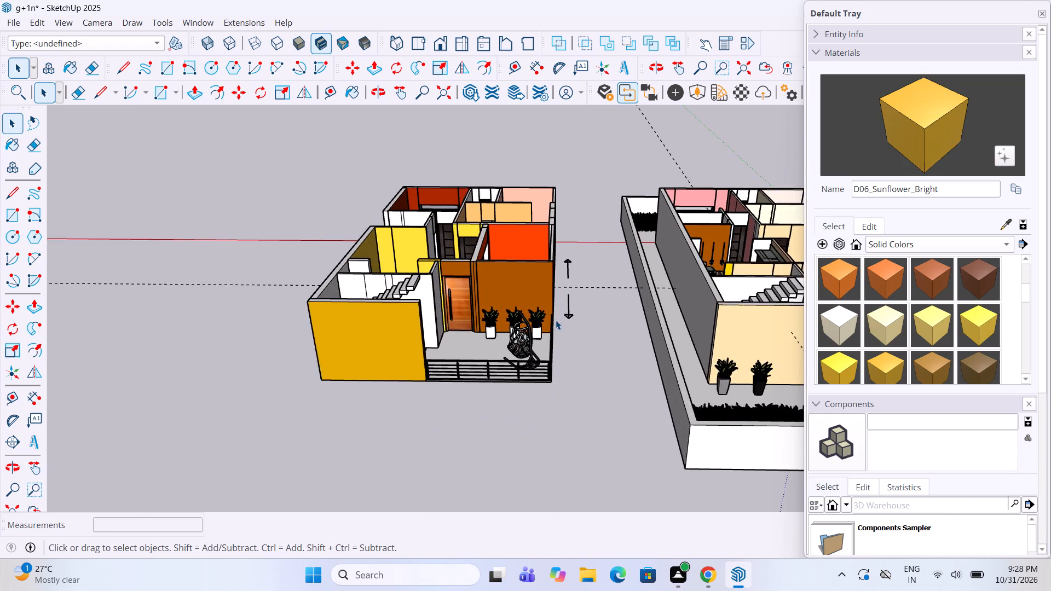
{"action": "scroll", "coordinate": [556, 320], "scroll_direction": "up", "scroll_amount": 1}
{"action": "scroll", "coordinate": [476, 347], "scroll_direction": "down", "scroll_amount": 5}
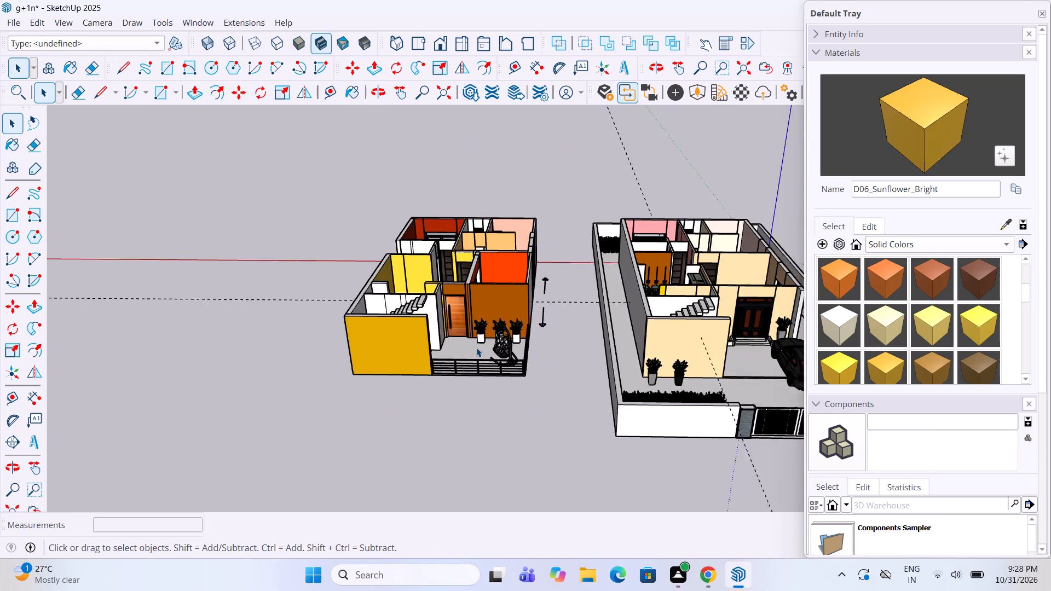
{"action": "scroll", "coordinate": [476, 344], "scroll_direction": "down", "scroll_amount": 4}
{"action": "scroll", "coordinate": [636, 396], "scroll_direction": "up", "scroll_amount": 8}
{"action": "middle_click_drag", "start_coordinate": [623, 384], "coordinate": [609, 375]}
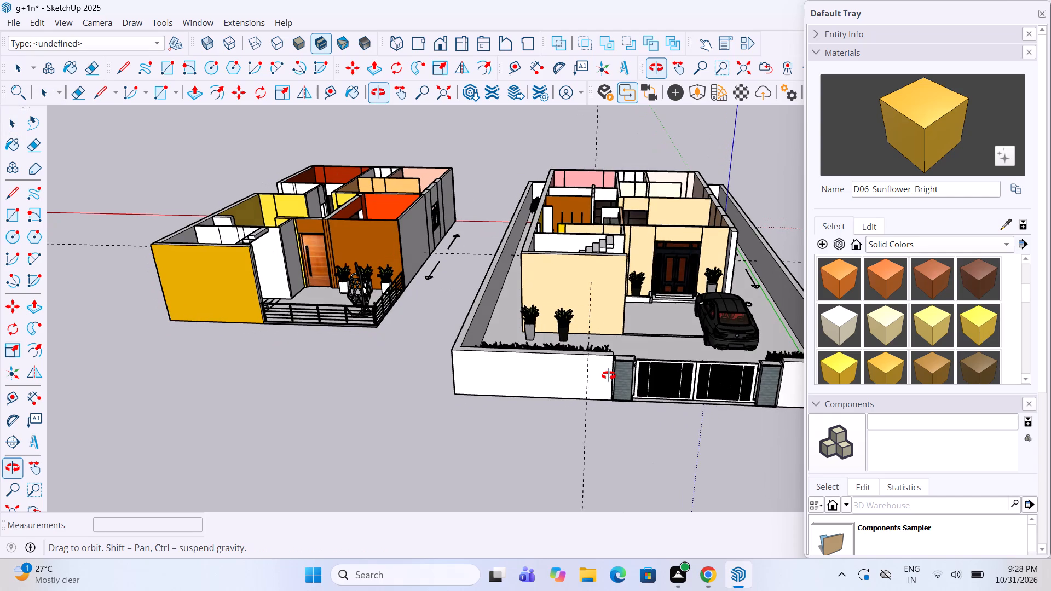
{"action": "middle_click_drag", "start_coordinate": [609, 375], "coordinate": [619, 419]}
{"action": "scroll", "coordinate": [611, 398], "scroll_direction": "down", "scroll_amount": 5}
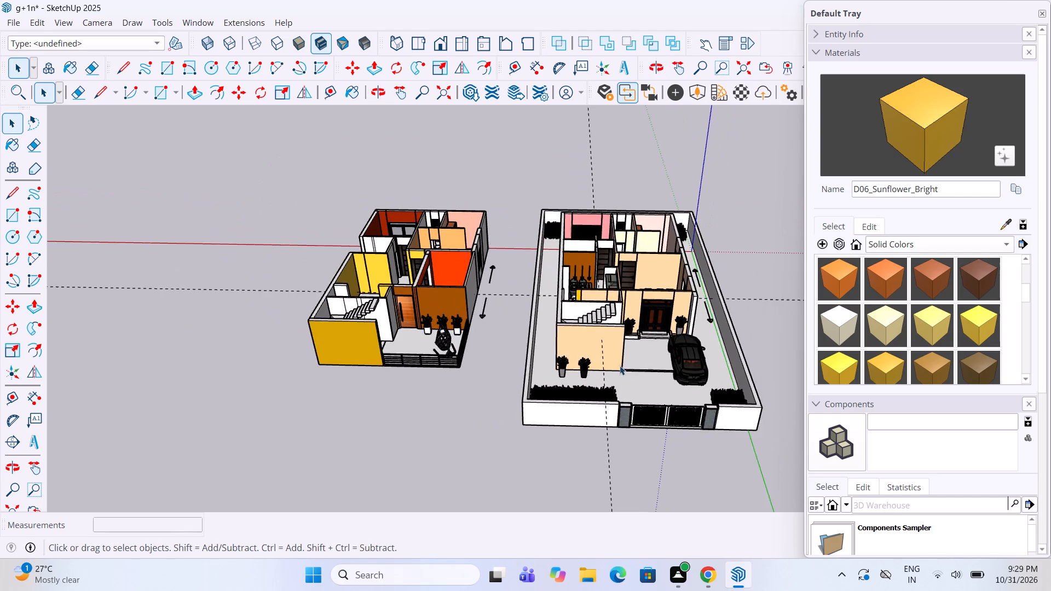
{"action": "scroll", "coordinate": [638, 331], "scroll_direction": "up", "scroll_amount": 3}
{"action": "scroll", "coordinate": [465, 364], "scroll_direction": "down", "scroll_amount": 4}
{"action": "middle_click_drag", "start_coordinate": [448, 379], "coordinate": [480, 365]}
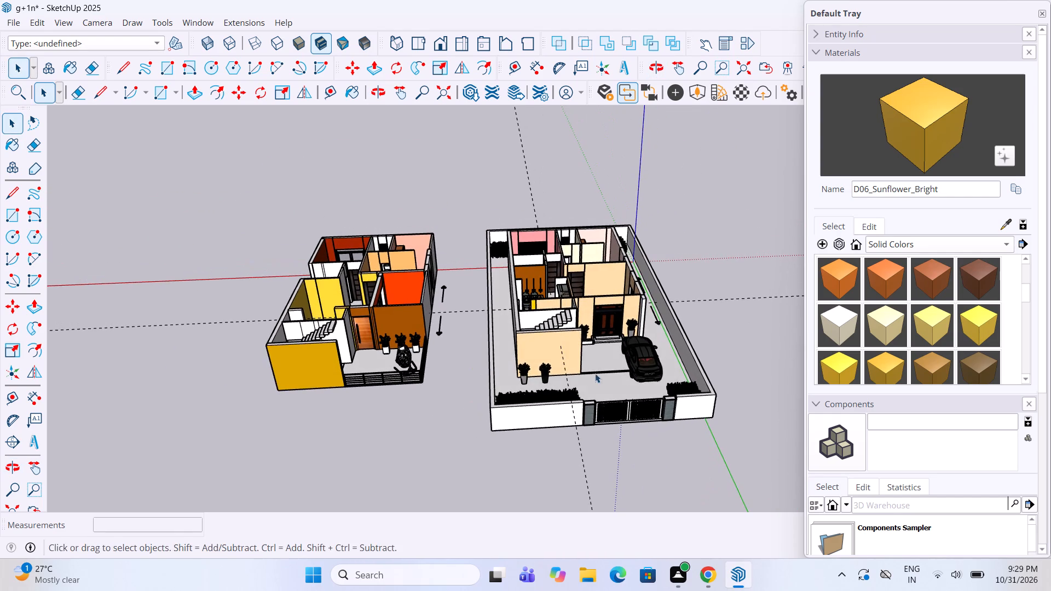
Switch to 3D Warehouse in Chrome and search its models for "ganesh frame".
{"action": "left_click", "coordinate": [695, 486]}
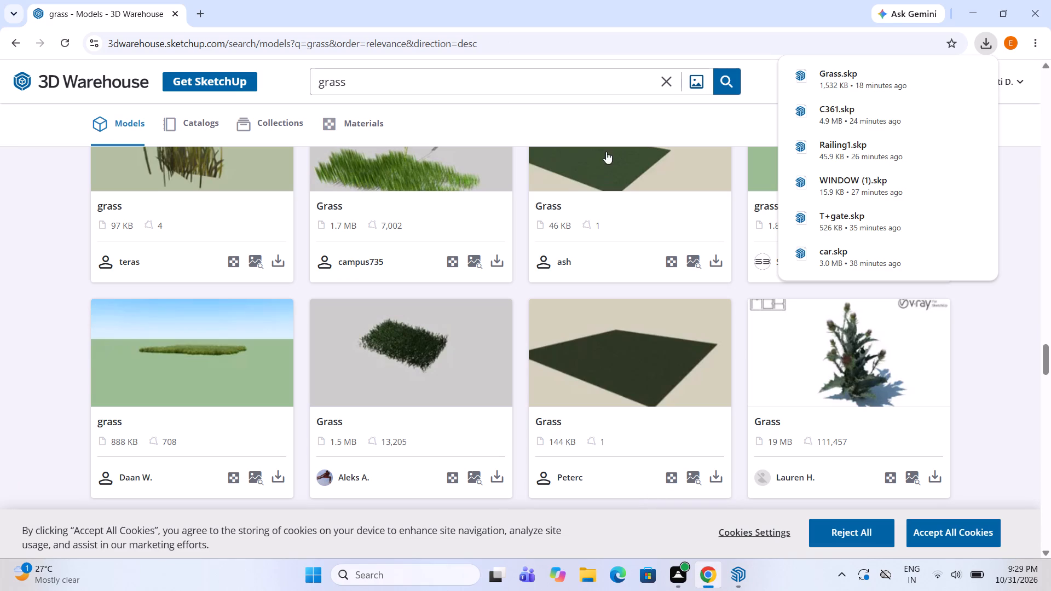
{"action": "left_click", "coordinate": [666, 86]}
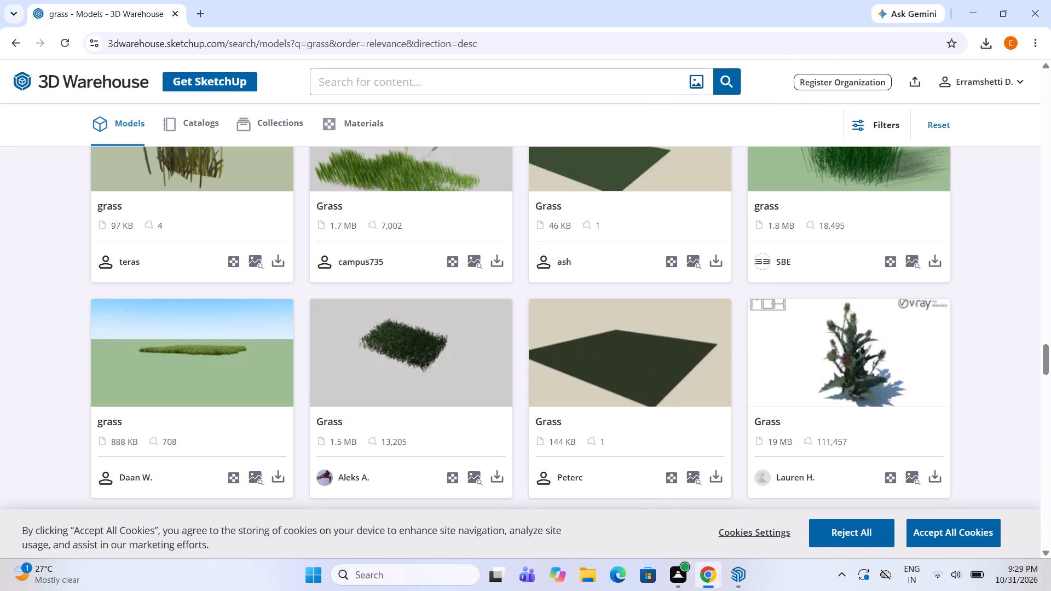
{"action": "type", "text": "ganesh"}
{"action": "key", "text": "space"}
{"action": "type", "text": "frame"}
{"action": "key", "text": "Return"}
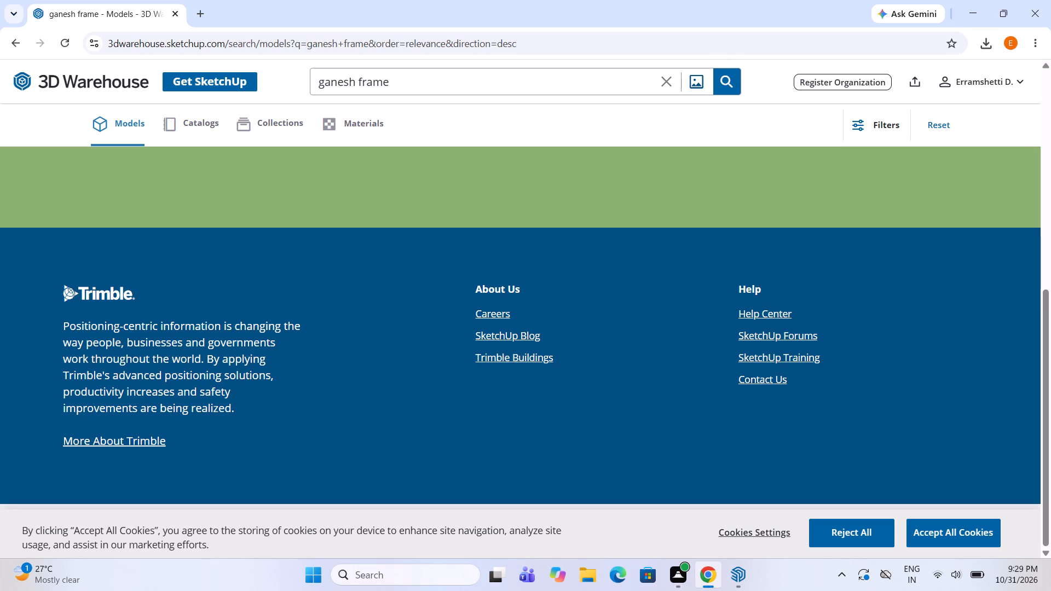
{"action": "scroll", "coordinate": [624, 233], "scroll_direction": "up", "scroll_amount": 8}
Search 3D Warehouse for "elevation" and look through the models for facade pieces.
{"action": "left_click", "coordinate": [662, 76]}
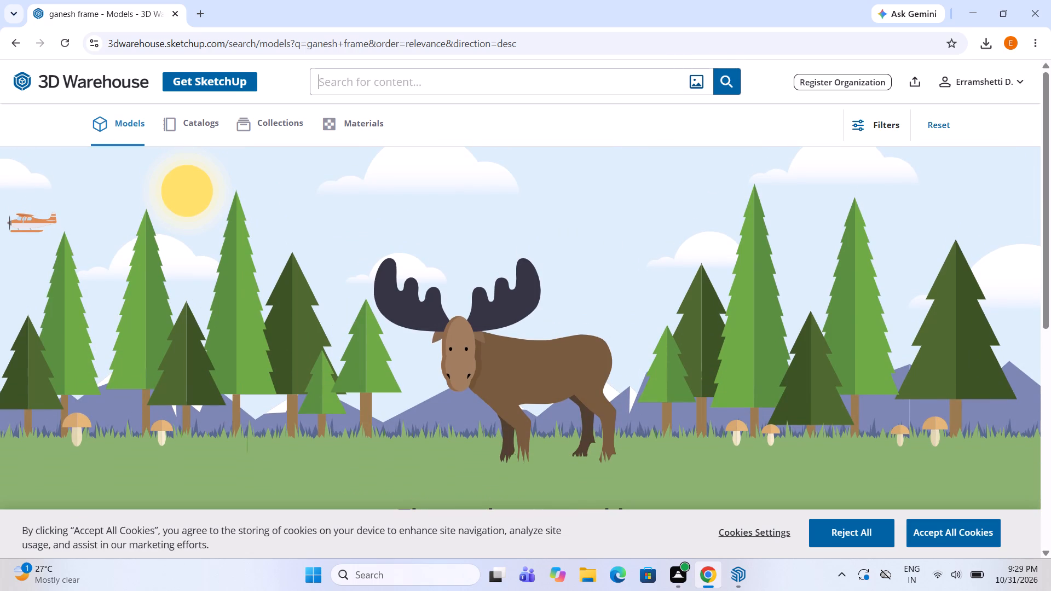
{"action": "type", "text": "elevation"}
{"action": "key", "text": "Return"}
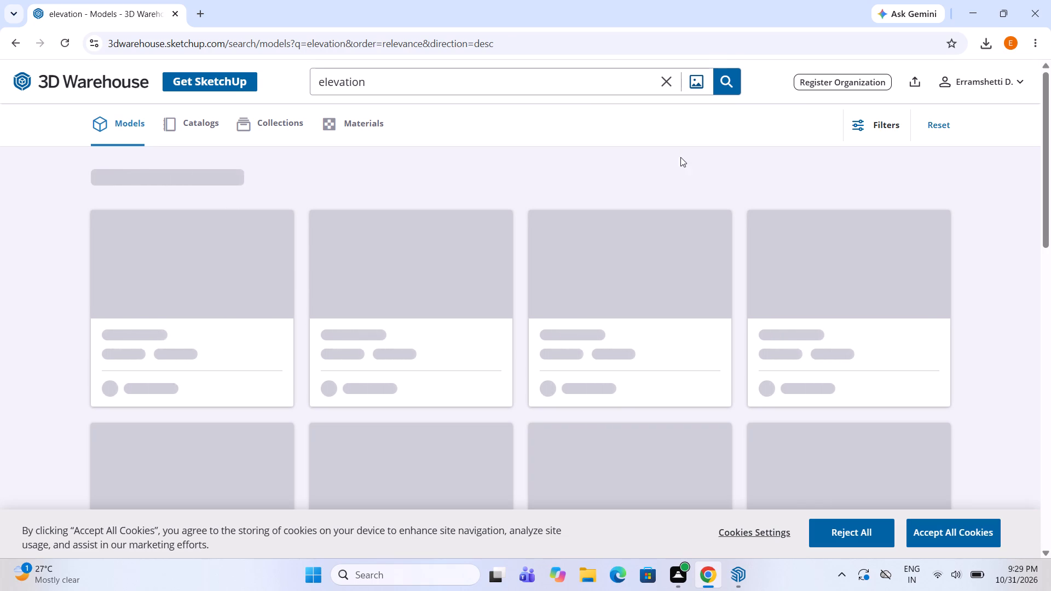
{"action": "scroll", "coordinate": [597, 337], "scroll_direction": "down", "scroll_amount": 2}
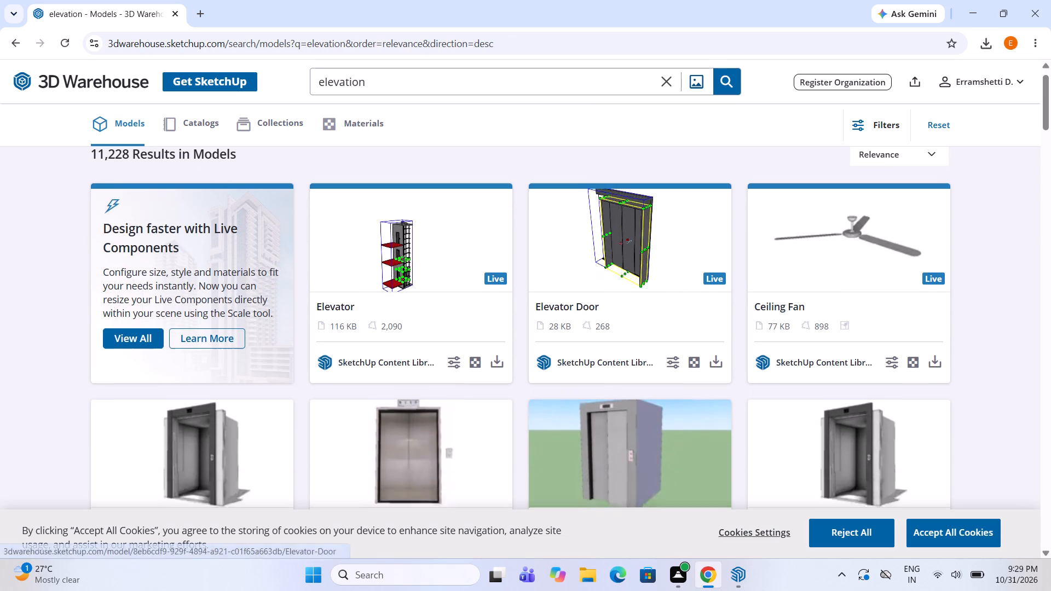
{"action": "scroll", "coordinate": [597, 337], "scroll_direction": "down", "scroll_amount": 3}
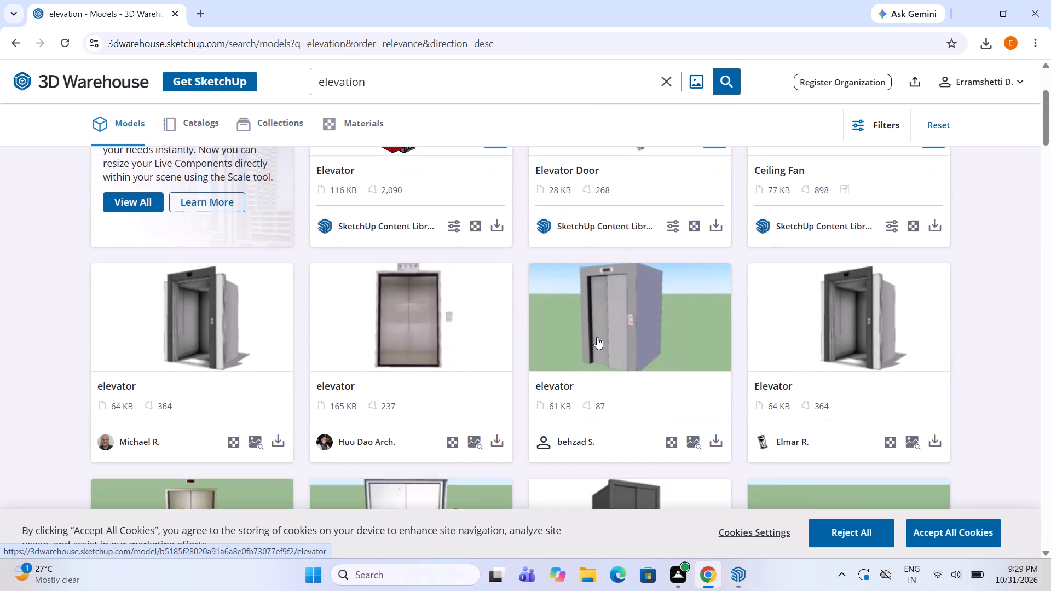
{"action": "scroll", "coordinate": [597, 337], "scroll_direction": "down", "scroll_amount": 7}
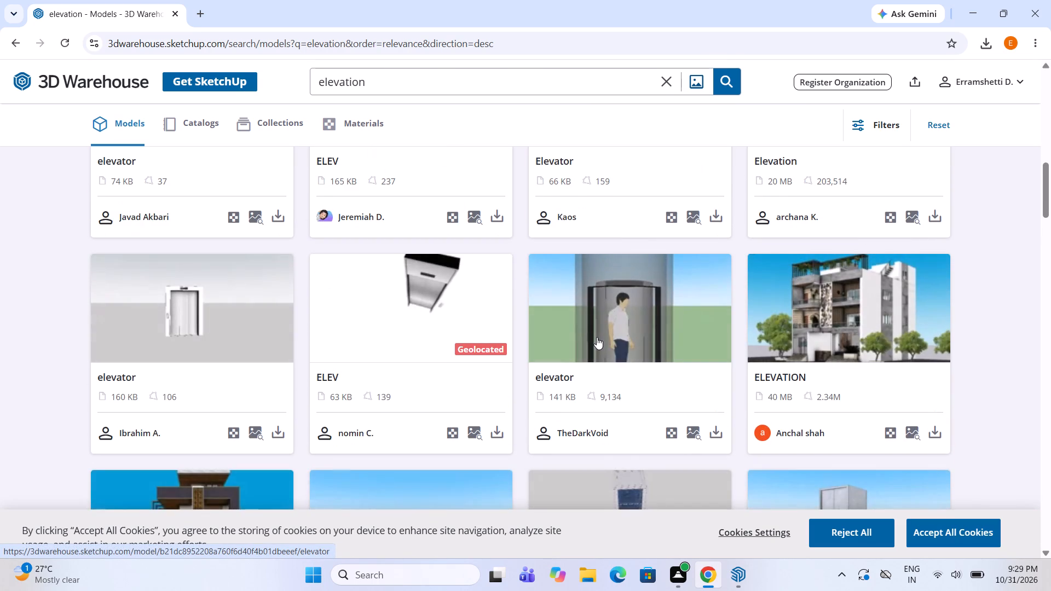
{"action": "scroll", "coordinate": [597, 337], "scroll_direction": "down", "scroll_amount": 6}
Extend the search to "elevation accessories" and look through the first page of models.
{"action": "left_click", "coordinate": [392, 84]}
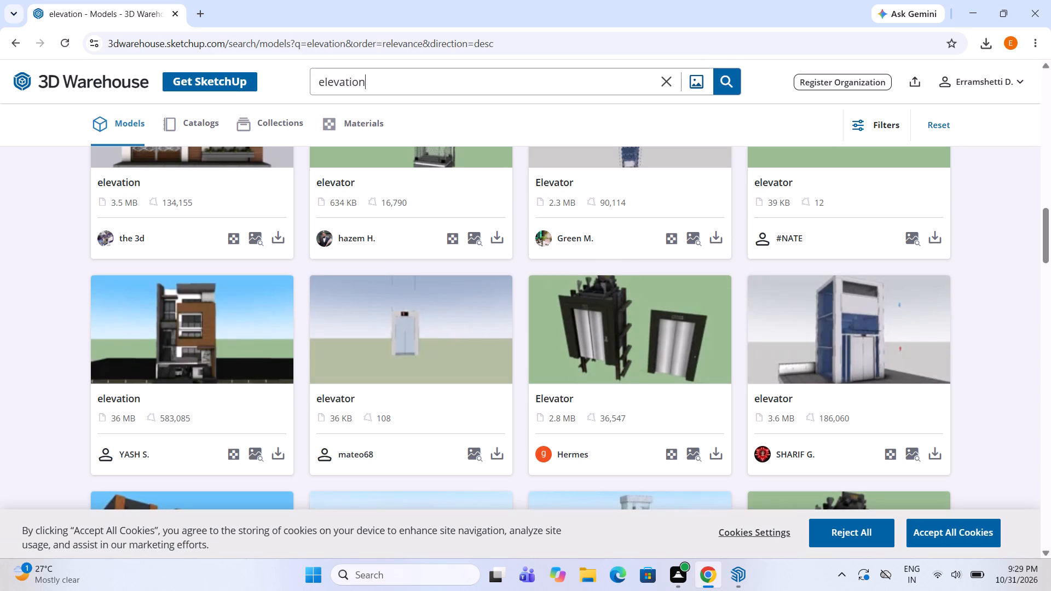
{"action": "key", "text": "space"}
{"action": "type", "text": "accessories"}
{"action": "key", "text": "Return"}
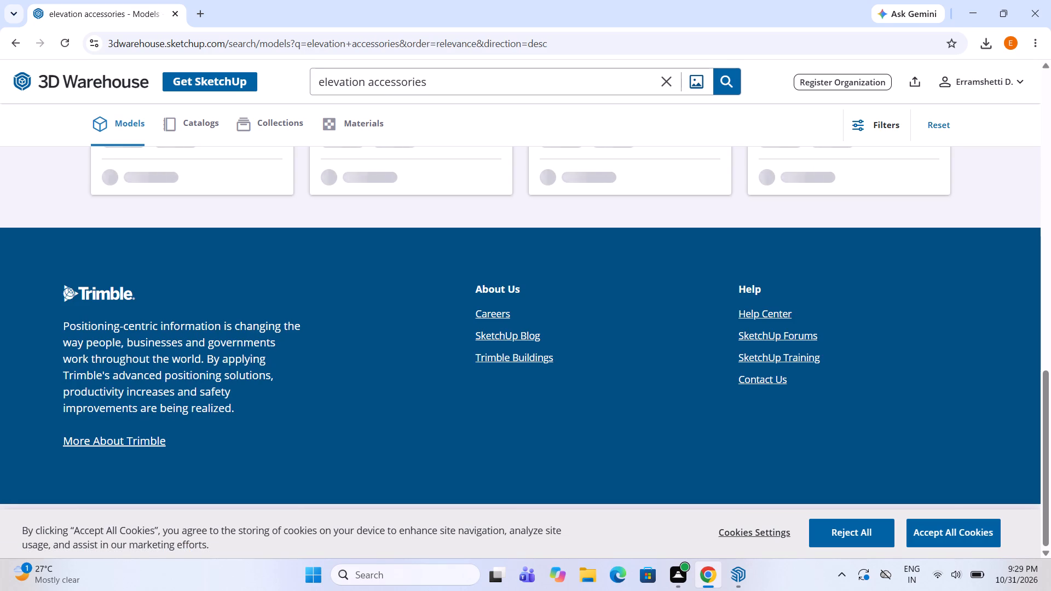
{"action": "scroll", "coordinate": [515, 274], "scroll_direction": "up", "scroll_amount": 1}
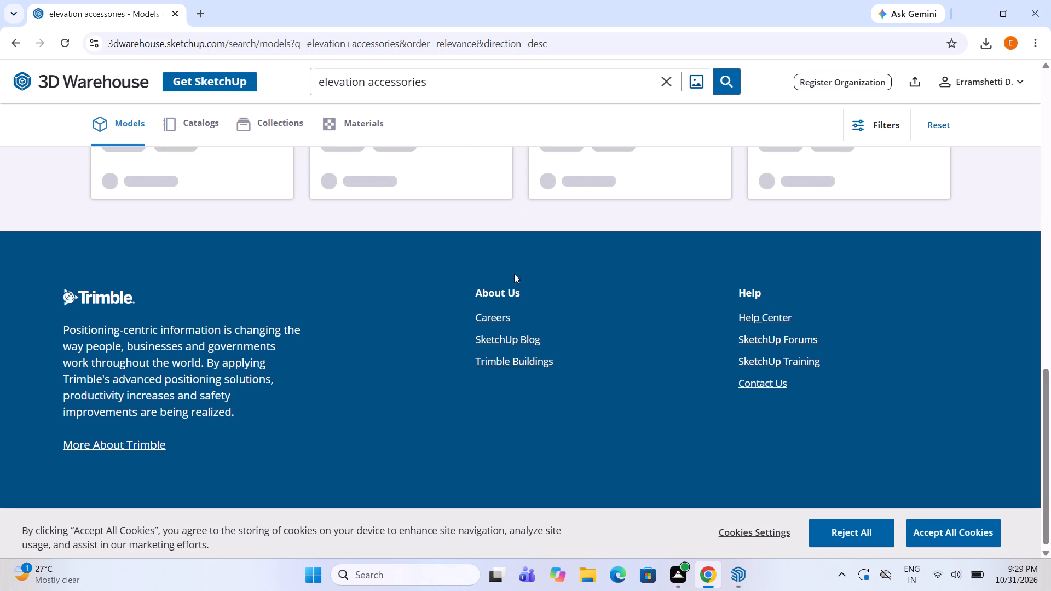
{"action": "scroll", "coordinate": [514, 274], "scroll_direction": "up", "scroll_amount": 1}
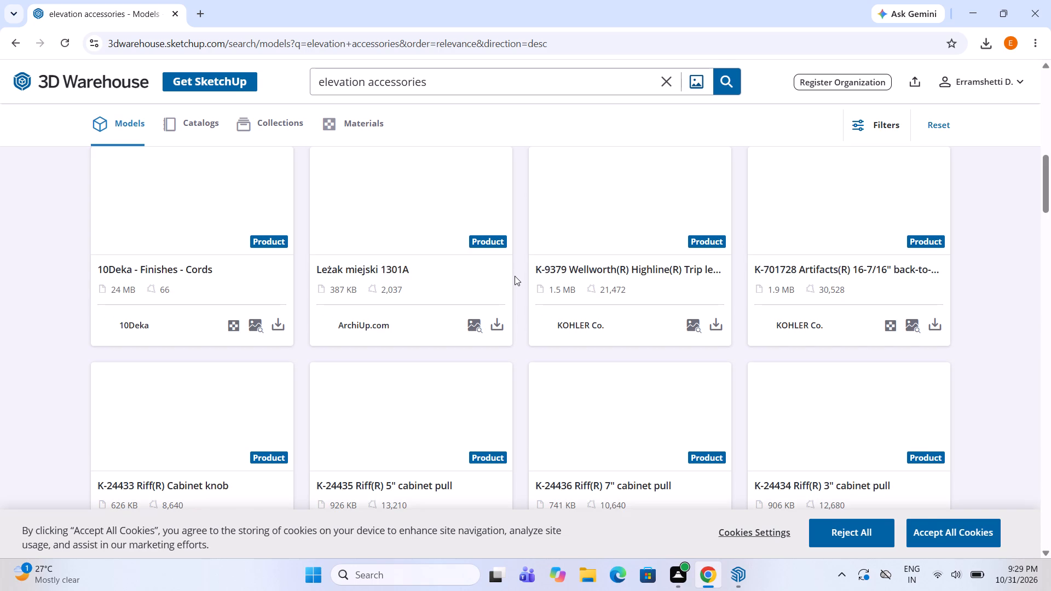
{"action": "scroll", "coordinate": [528, 282], "scroll_direction": "up", "scroll_amount": 4}
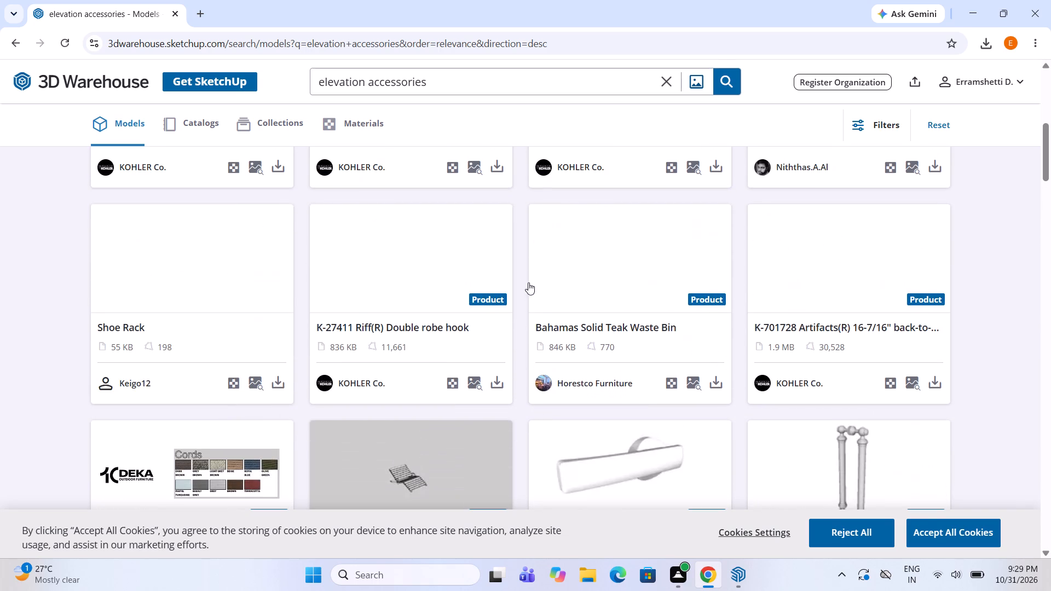
{"action": "scroll", "coordinate": [548, 297], "scroll_direction": "up", "scroll_amount": 9}
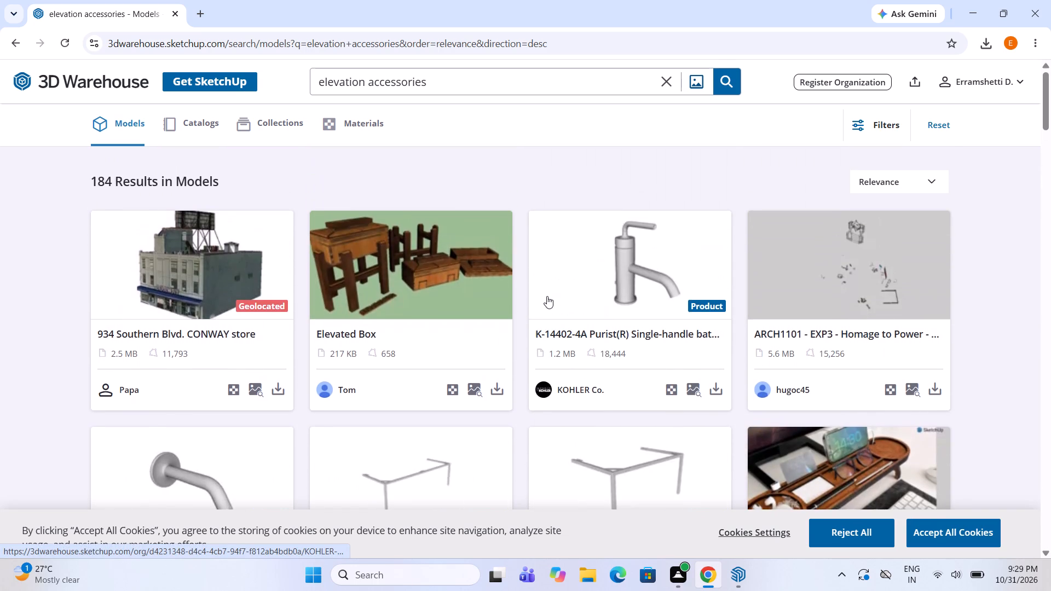
{"action": "scroll", "coordinate": [547, 296], "scroll_direction": "down", "scroll_amount": 12}
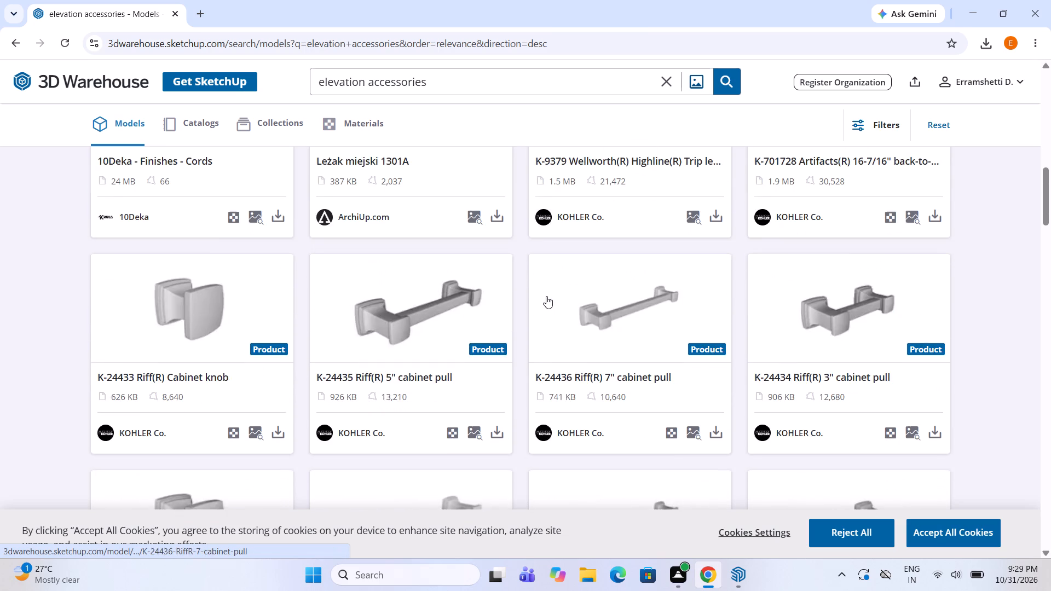
{"action": "scroll", "coordinate": [546, 296], "scroll_direction": "down", "scroll_amount": 16}
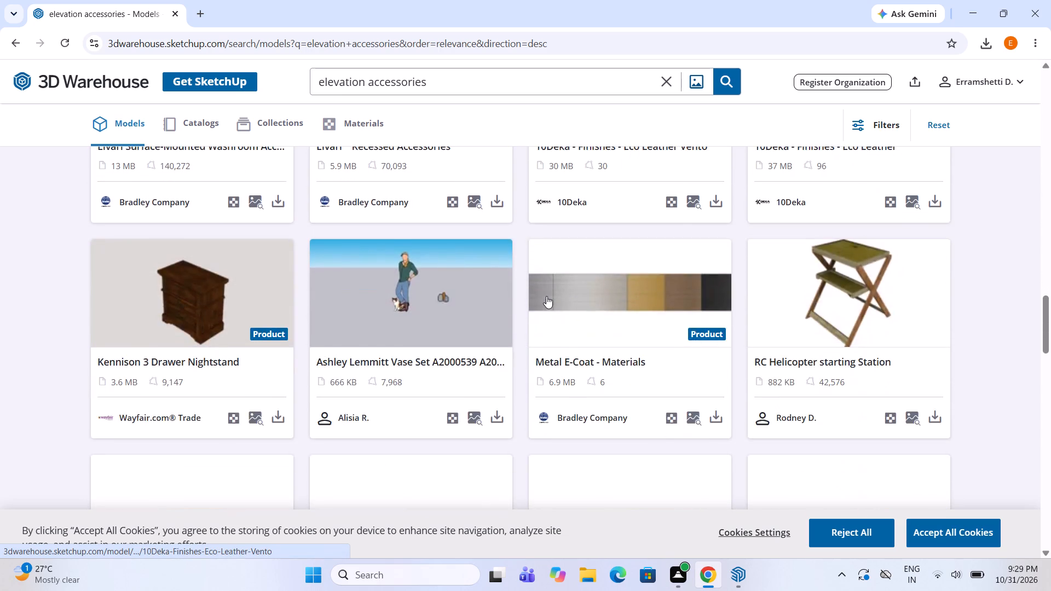
{"action": "scroll", "coordinate": [546, 296], "scroll_direction": "down", "scroll_amount": 5}
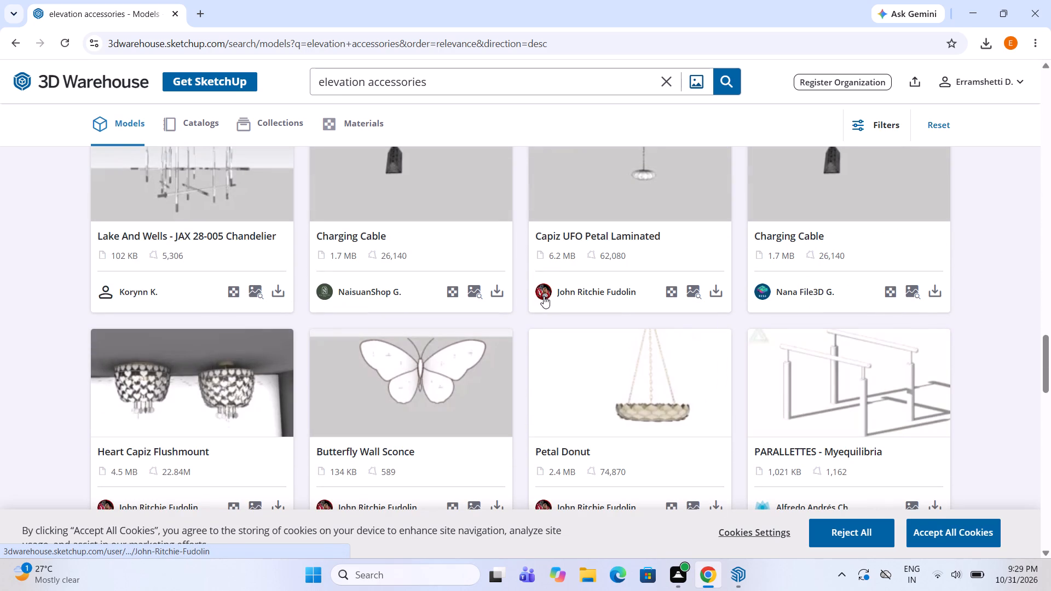
{"action": "scroll", "coordinate": [551, 297], "scroll_direction": "down", "scroll_amount": 4}
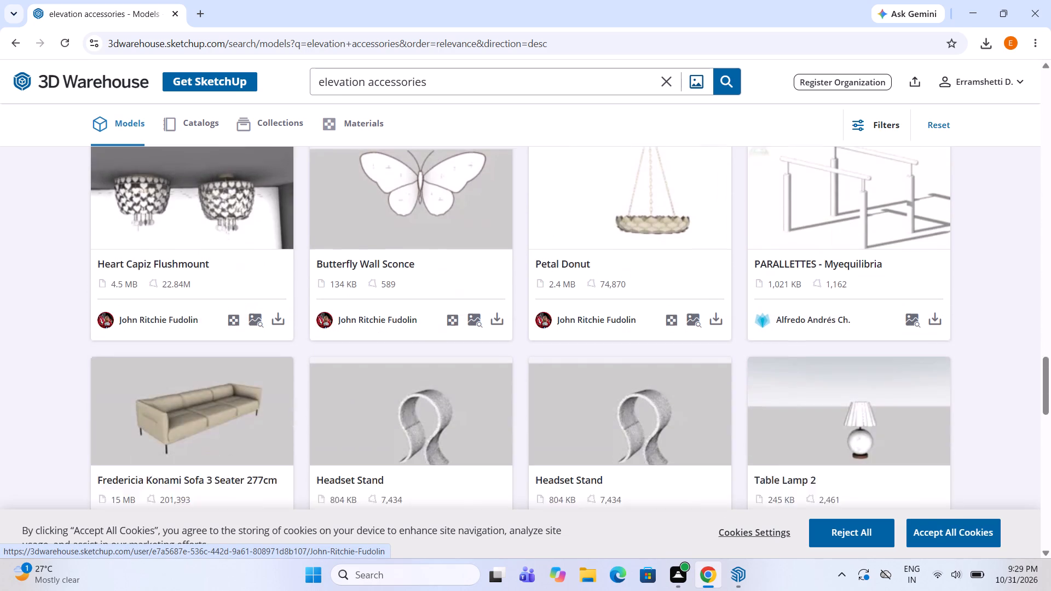
{"action": "scroll", "coordinate": [560, 318], "scroll_direction": "down", "scroll_amount": 8}
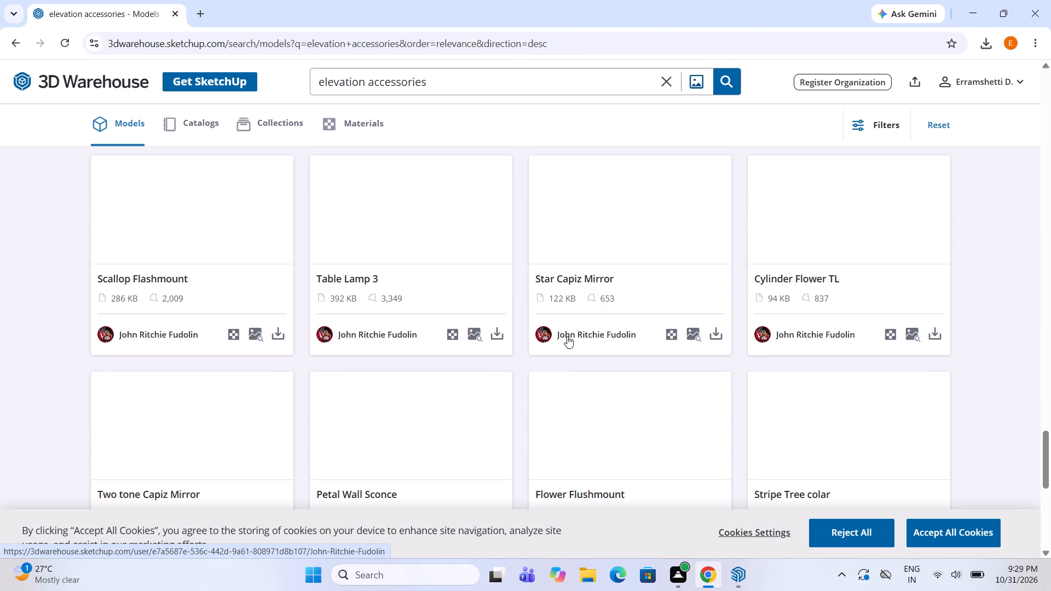
{"action": "scroll", "coordinate": [567, 336], "scroll_direction": "down", "scroll_amount": 5}
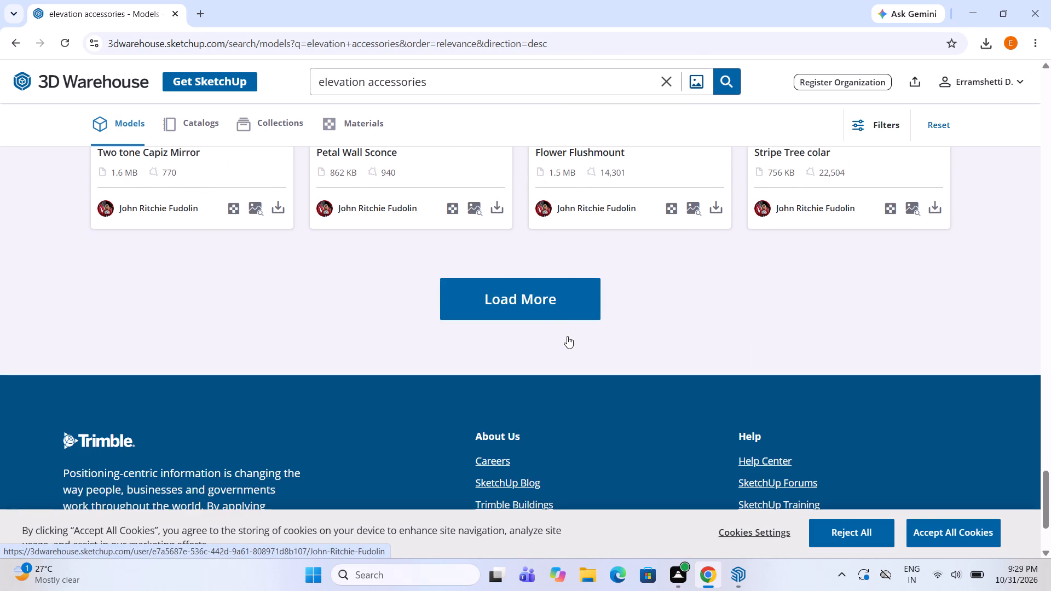
Load more "elevation accessories" models and look through the additional ones.
{"action": "left_click", "coordinate": [544, 312]}
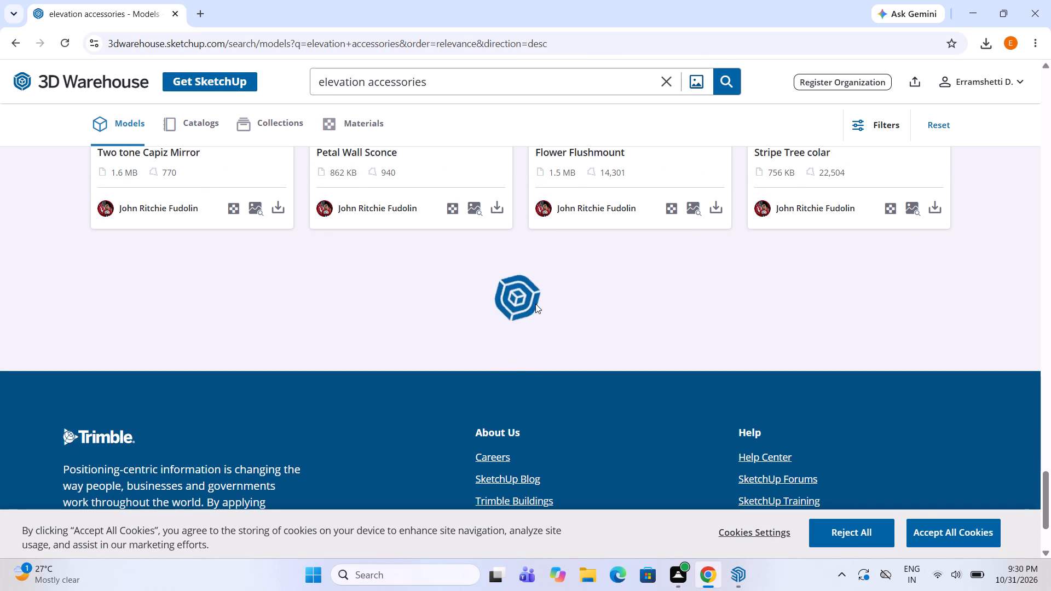
{"action": "scroll", "coordinate": [535, 304], "scroll_direction": "up", "scroll_amount": 2}
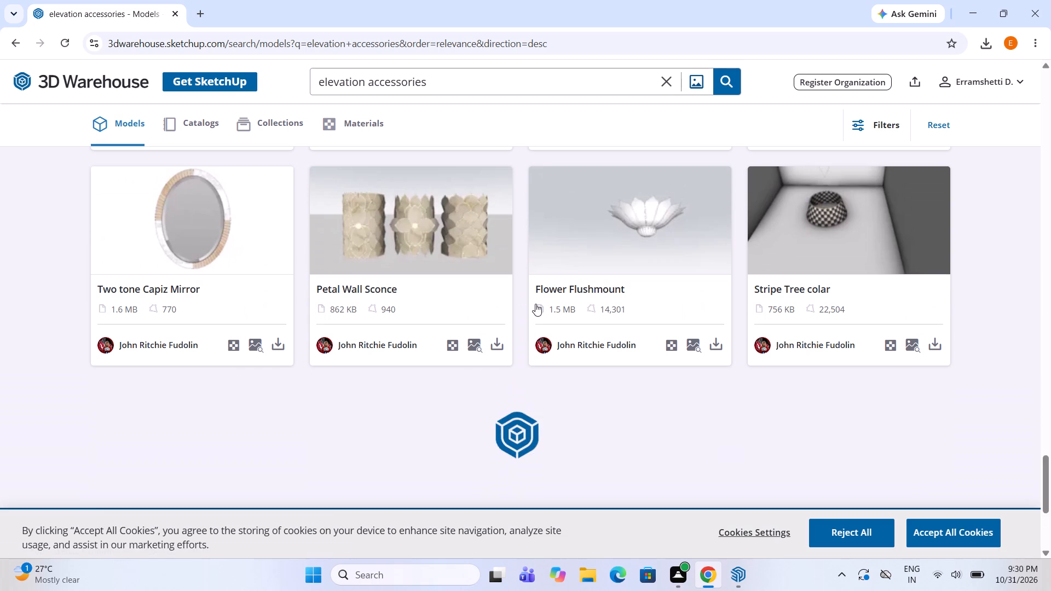
{"action": "scroll", "coordinate": [535, 304], "scroll_direction": "down", "scroll_amount": 6}
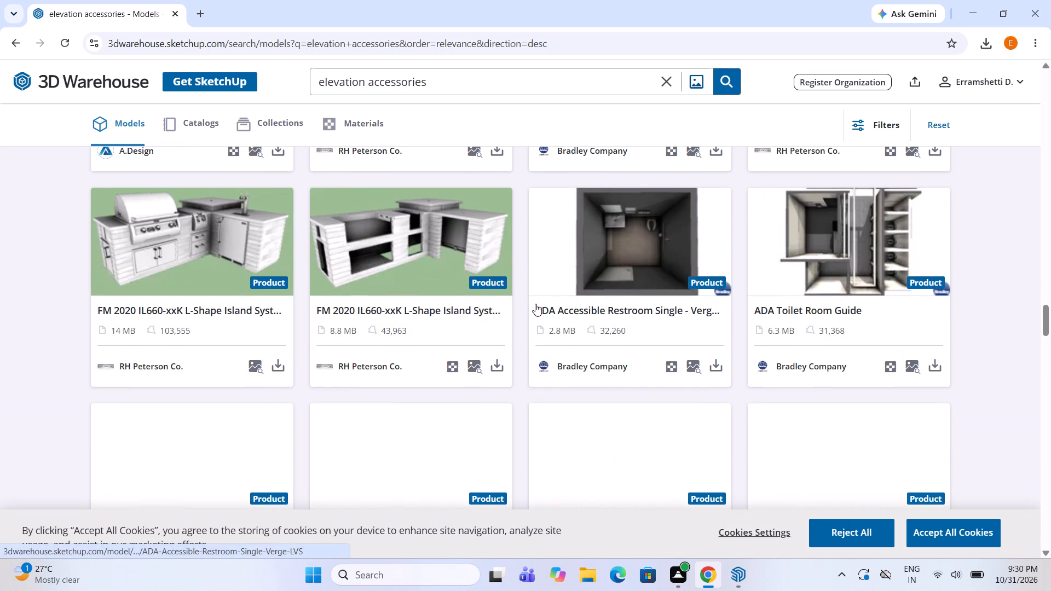
{"action": "scroll", "coordinate": [551, 319], "scroll_direction": "down", "scroll_amount": 9}
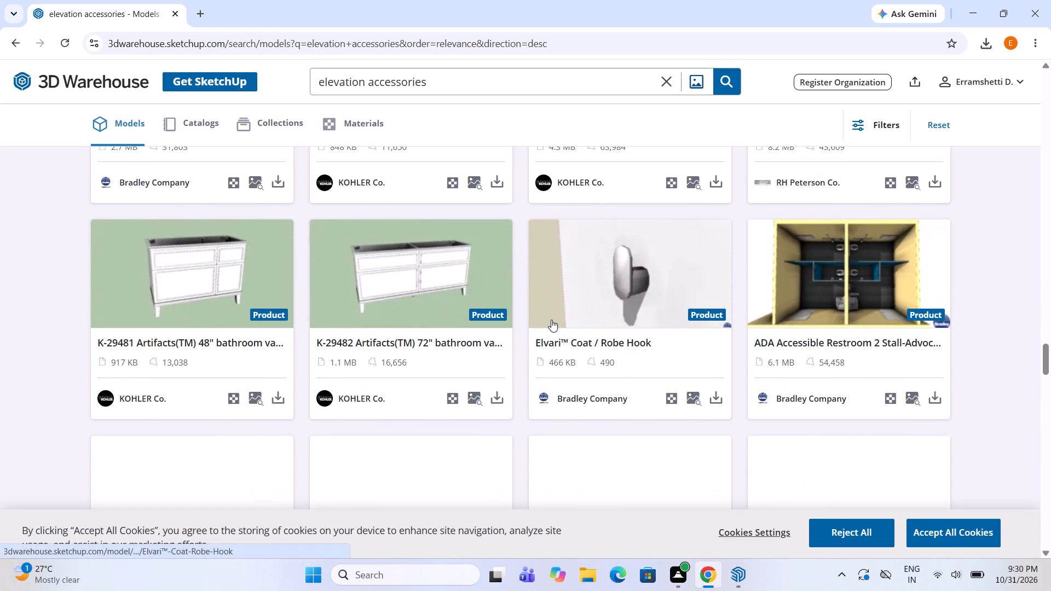
{"action": "scroll", "coordinate": [551, 320], "scroll_direction": "down", "scroll_amount": 11}
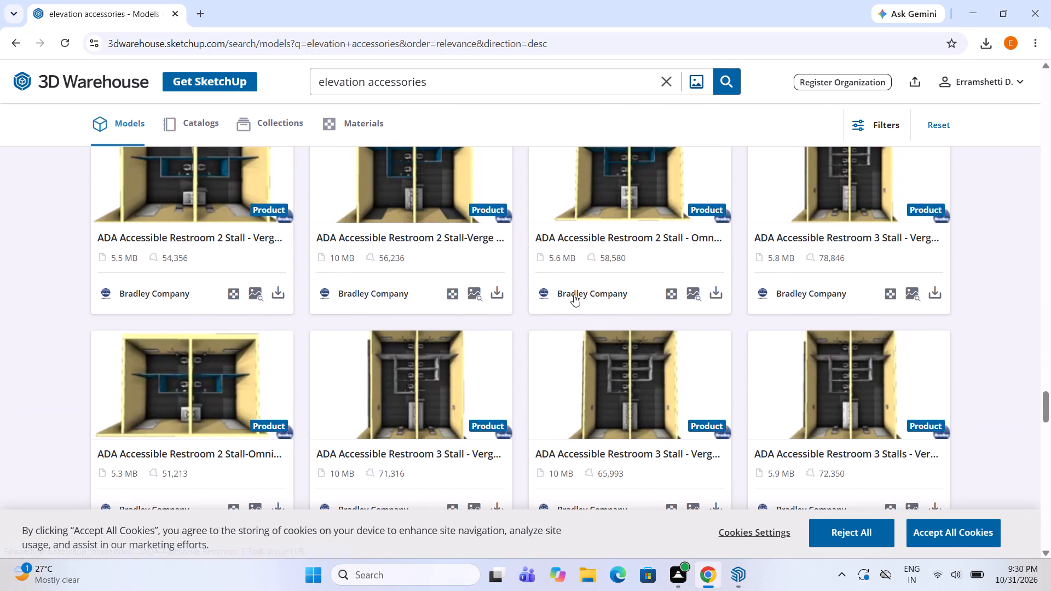
Search 3D Warehouse for "frame" and look through the models, returning to the start of the list.
{"action": "left_click", "coordinate": [667, 79]}
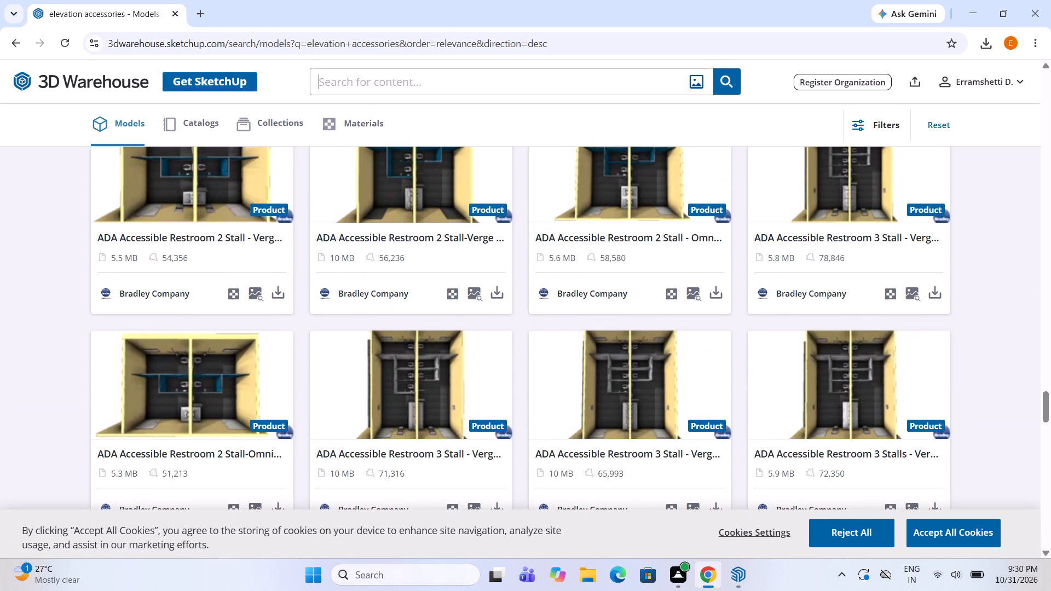
{"action": "type", "text": "frame"}
{"action": "key", "text": "Return"}
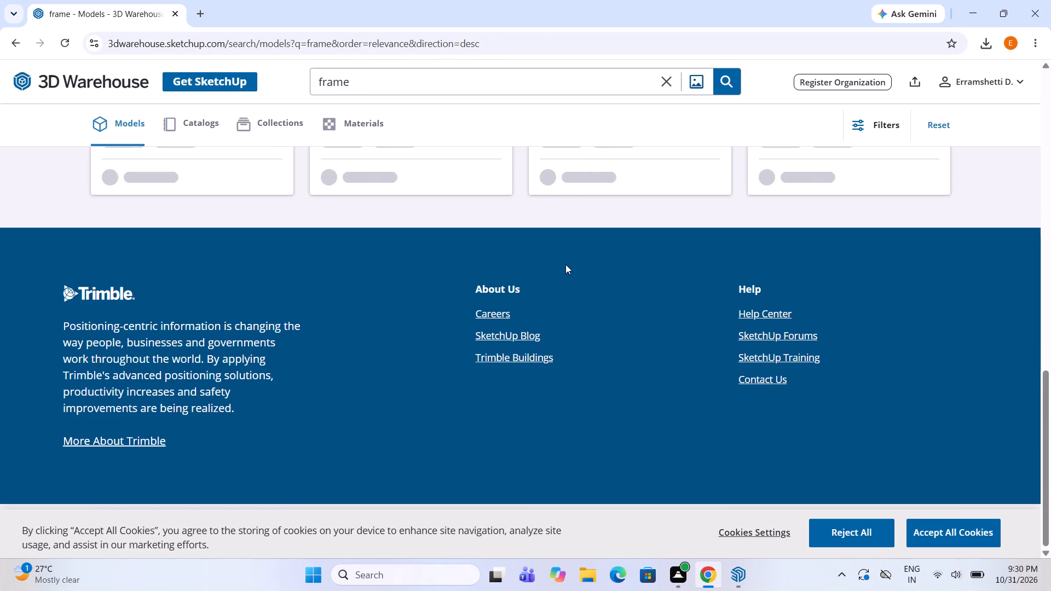
{"action": "scroll", "coordinate": [575, 314], "scroll_direction": "up", "scroll_amount": 6}
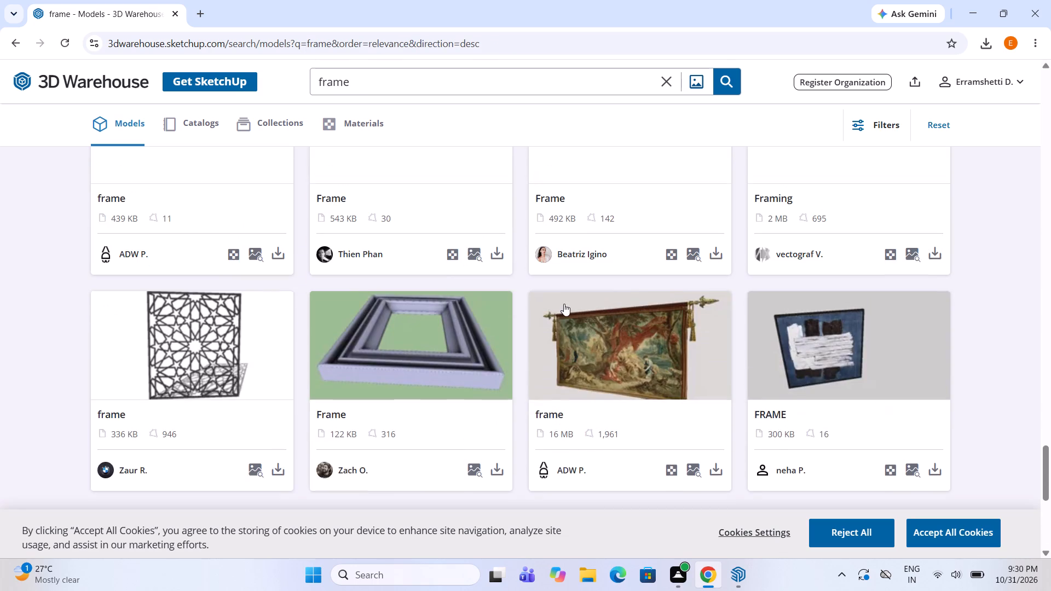
{"action": "scroll", "coordinate": [564, 304], "scroll_direction": "up", "scroll_amount": 3}
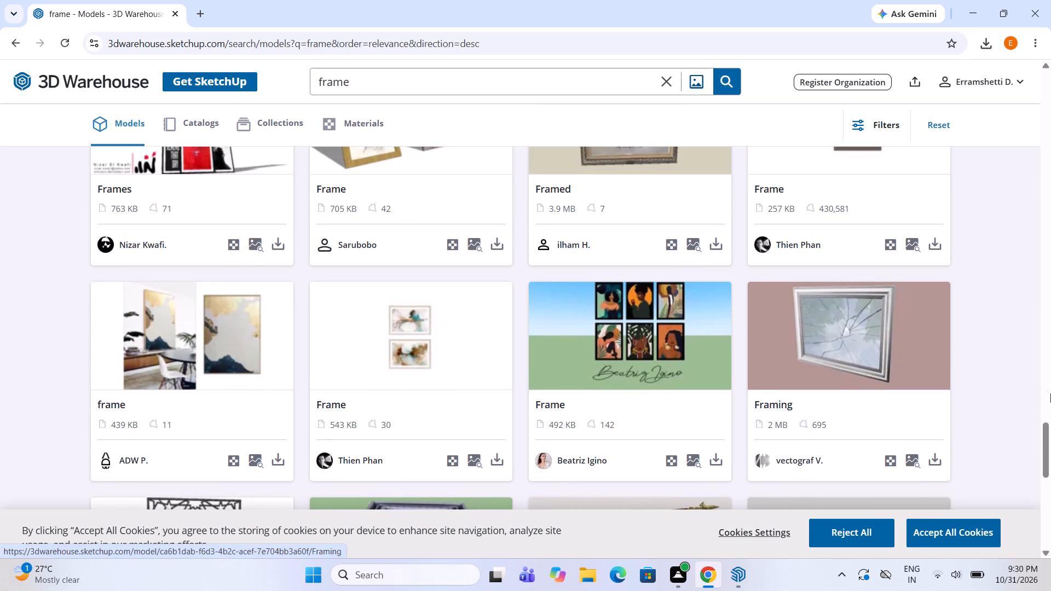
{"action": "left_click_drag", "start_coordinate": [1046, 432], "coordinate": [1044, 84]}
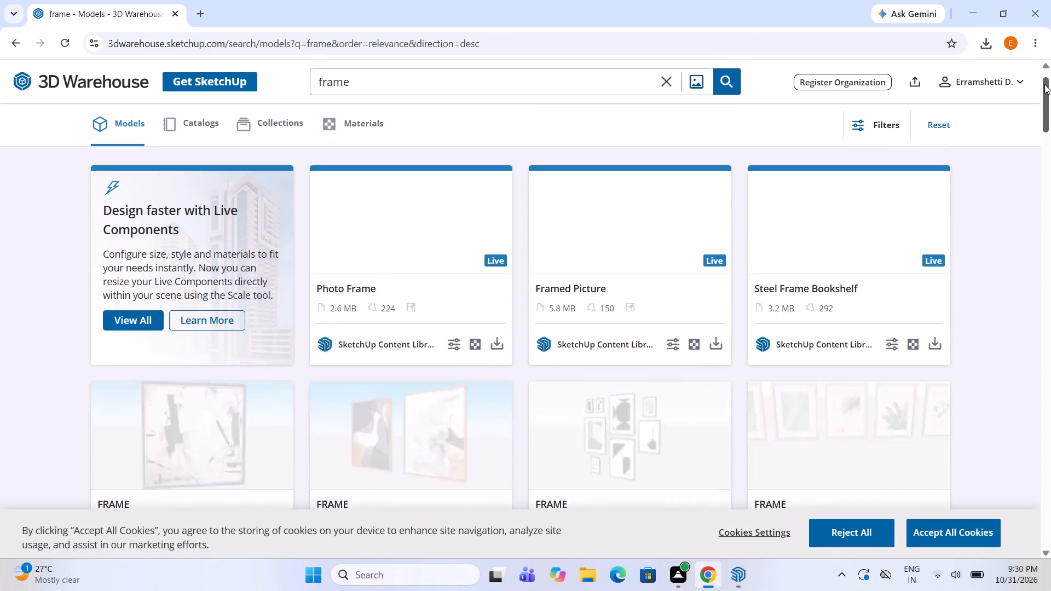
{"action": "left_click_drag", "start_coordinate": [1044, 84], "coordinate": [1043, 78]}
Request the 260 KB FRAME set of black-and-white pictures as a SketchUp file and watch the video to unlock more downloads.
{"action": "scroll", "coordinate": [528, 273], "scroll_direction": "down", "scroll_amount": 1}
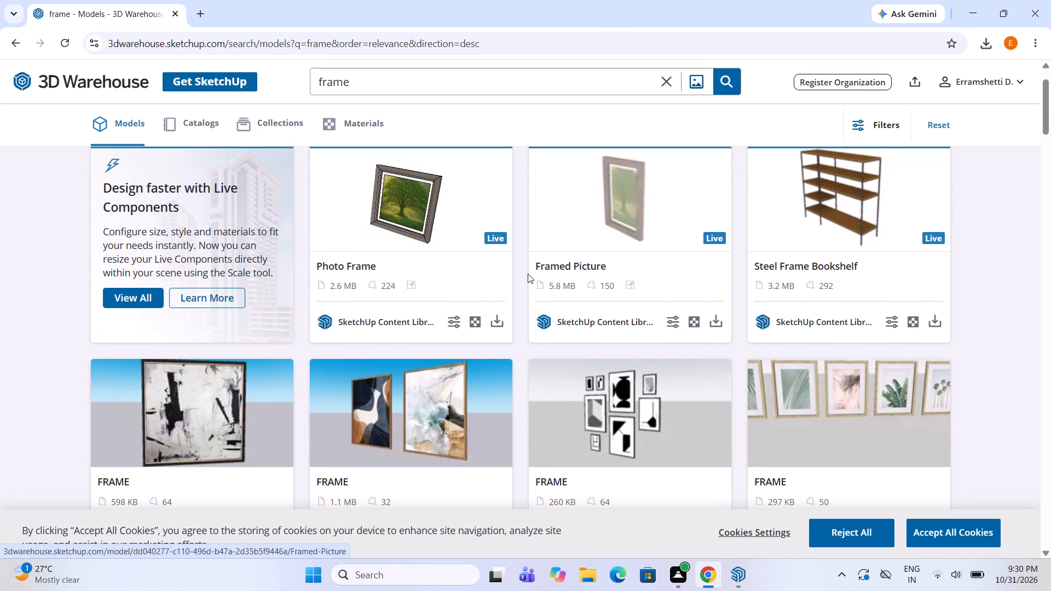
{"action": "scroll", "coordinate": [542, 276], "scroll_direction": "down", "scroll_amount": 2}
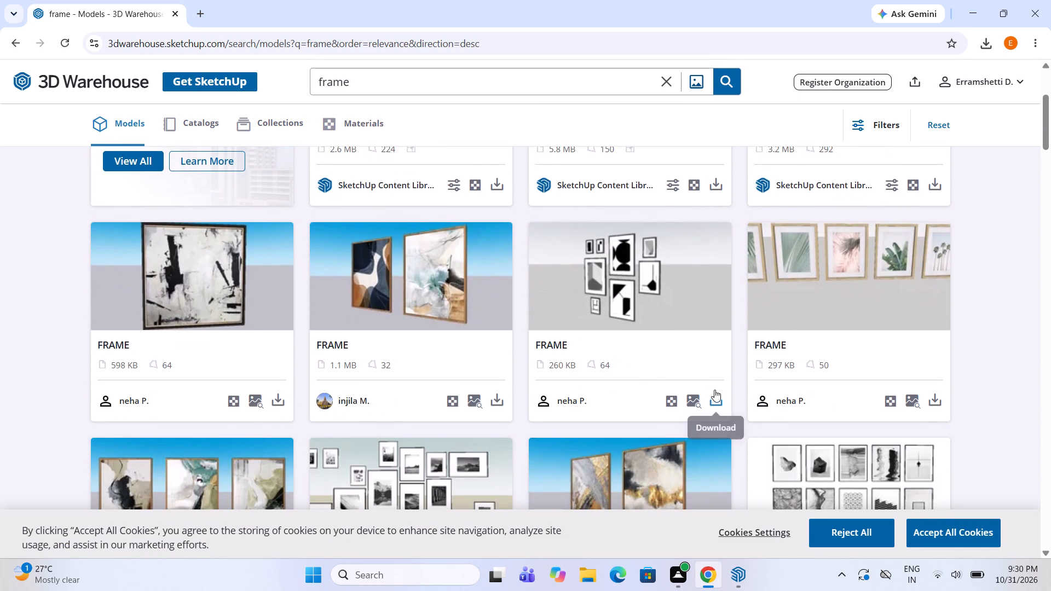
{"action": "left_click", "coordinate": [715, 394]}
{"action": "left_click", "coordinate": [726, 430]}
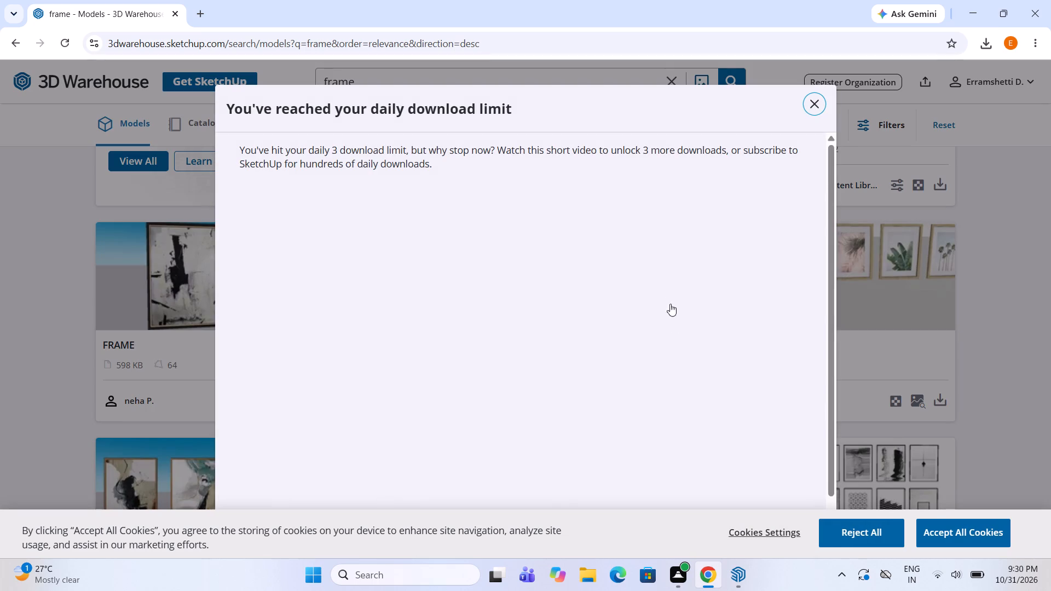
{"action": "scroll", "coordinate": [556, 311], "scroll_direction": "down", "scroll_amount": 3}
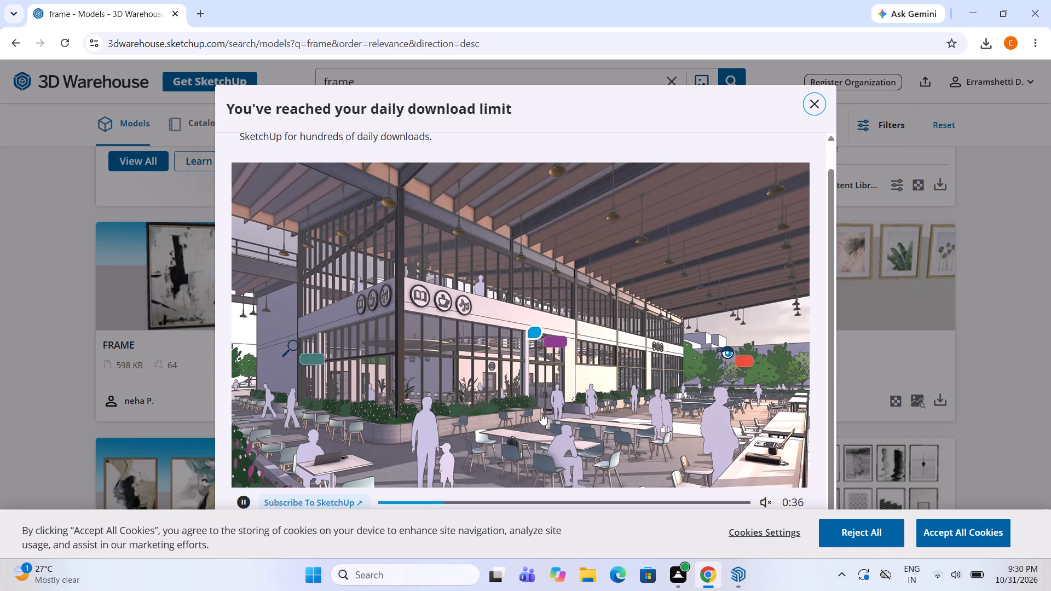
{"action": "scroll", "coordinate": [535, 420], "scroll_direction": "down", "scroll_amount": 3}
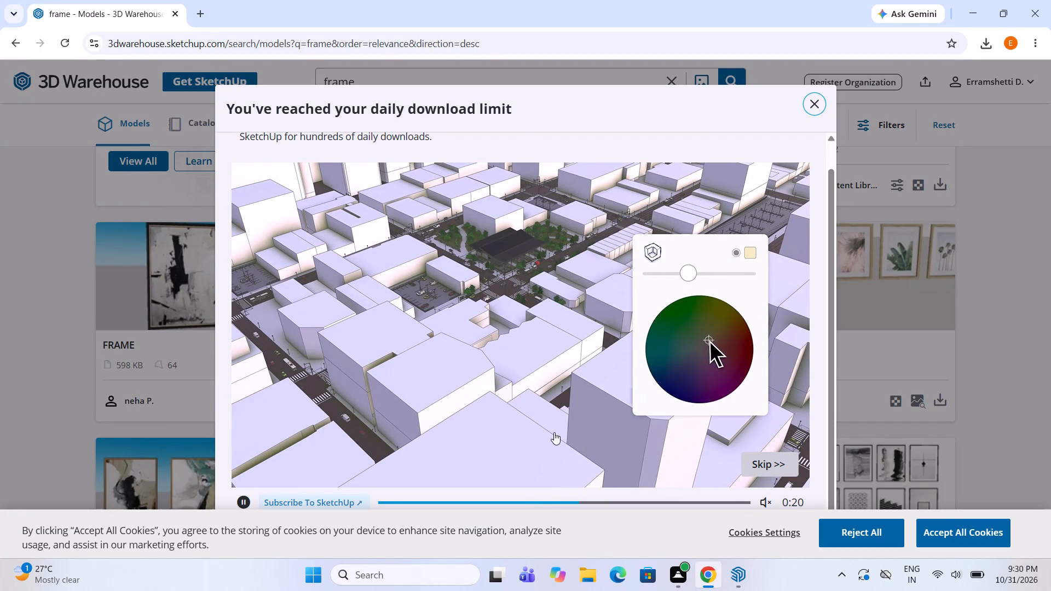
{"action": "scroll", "coordinate": [585, 404], "scroll_direction": "down", "scroll_amount": 3}
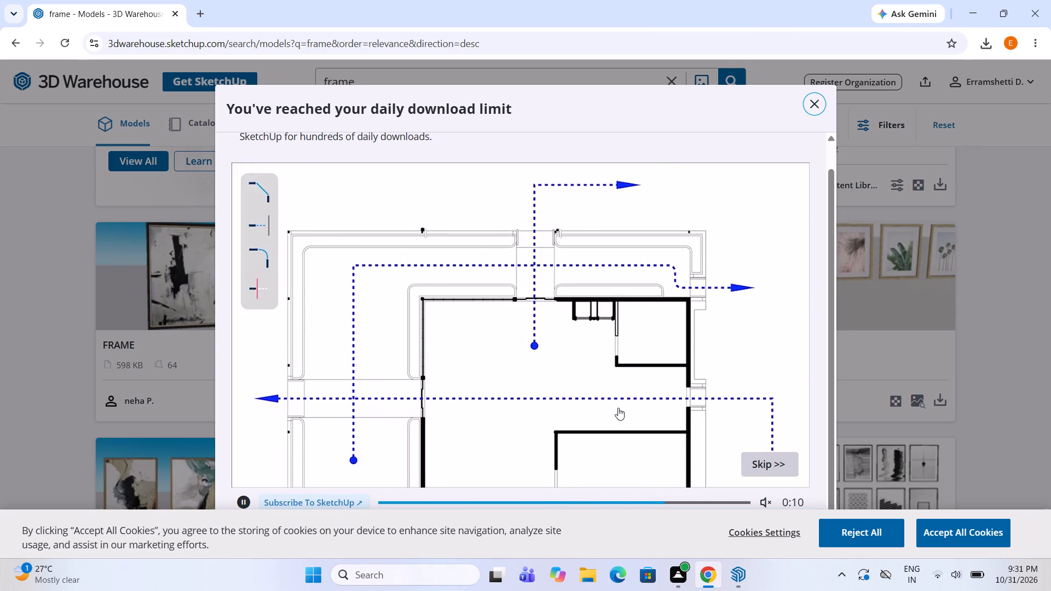
{"action": "scroll", "coordinate": [618, 408], "scroll_direction": "down", "scroll_amount": 3}
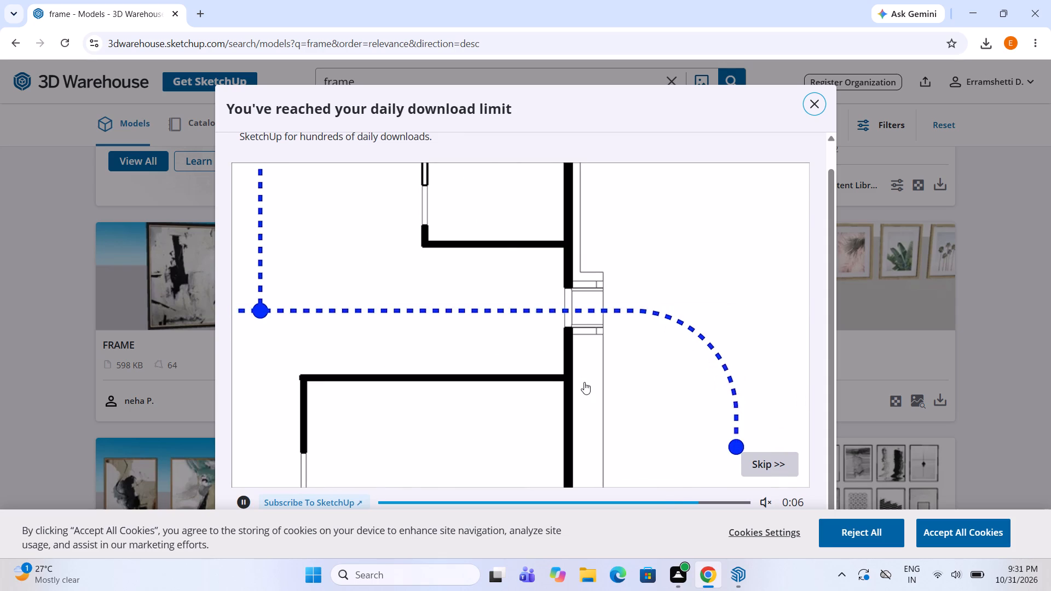
{"action": "scroll", "coordinate": [587, 381], "scroll_direction": "down", "scroll_amount": 3}
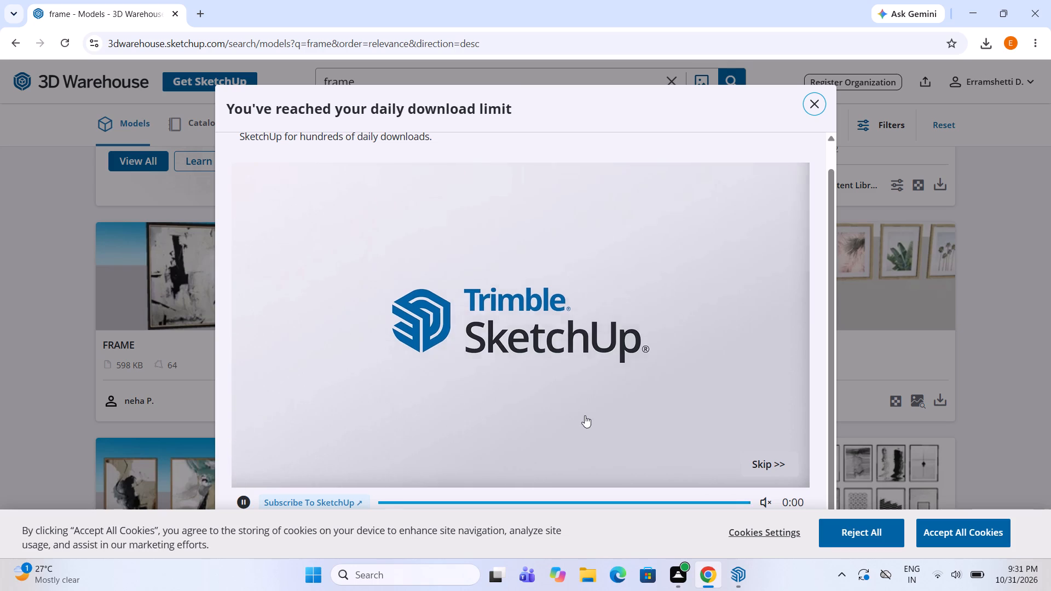
{"action": "scroll", "coordinate": [585, 415], "scroll_direction": "down", "scroll_amount": 2}
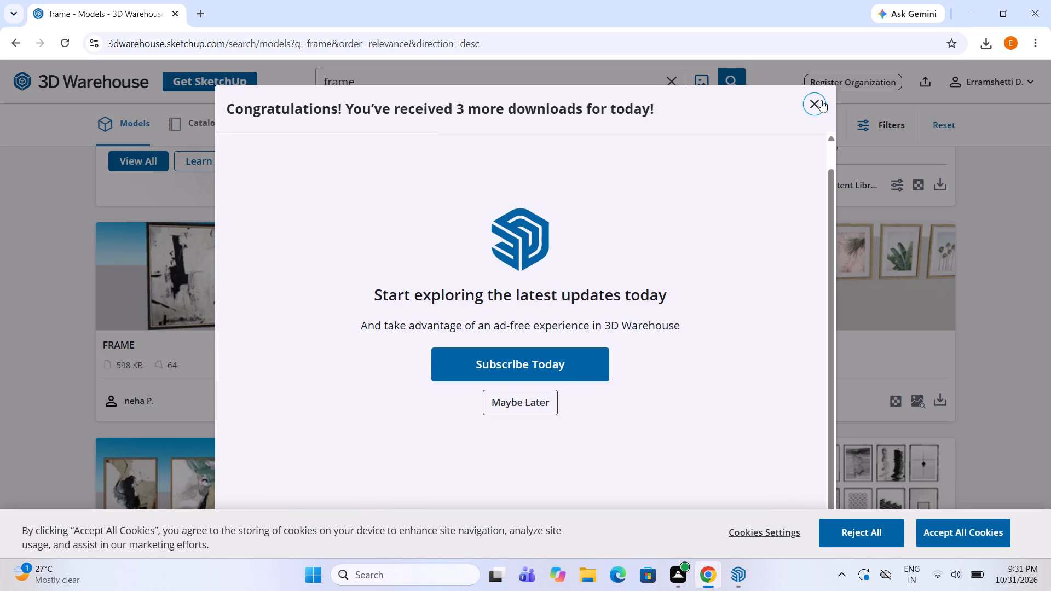
{"action": "left_click", "coordinate": [820, 100]}
Download the 260 KB FRAME set of black-and-white pictures as a SketchUp file.
{"action": "left_click", "coordinate": [718, 394]}
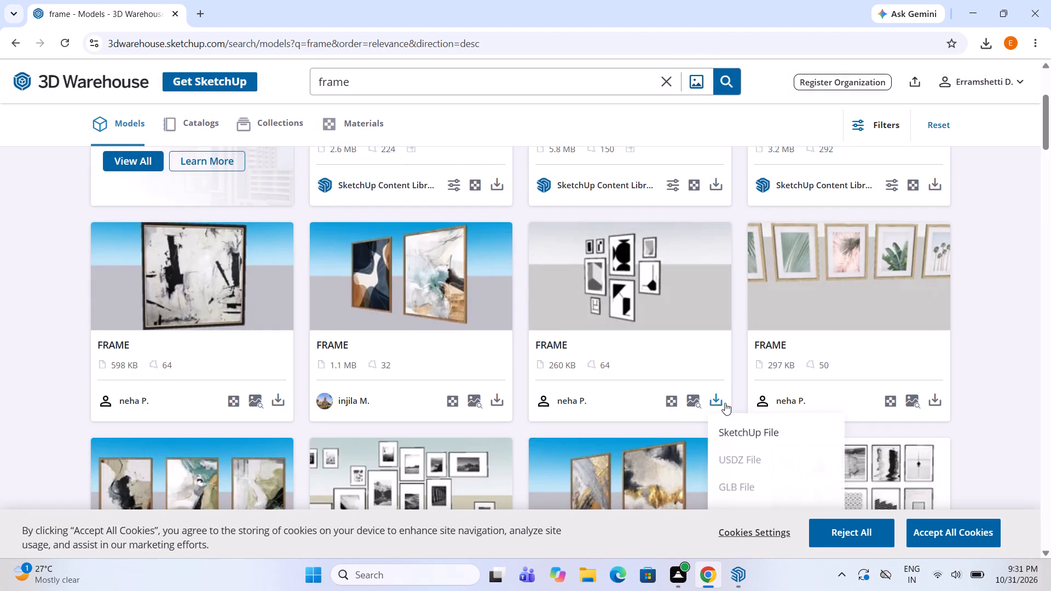
{"action": "left_click", "coordinate": [744, 430]}
Look through the rest of the first batch of "frame" models for further wall decorations.
{"action": "scroll", "coordinate": [625, 343], "scroll_direction": "down", "scroll_amount": 3}
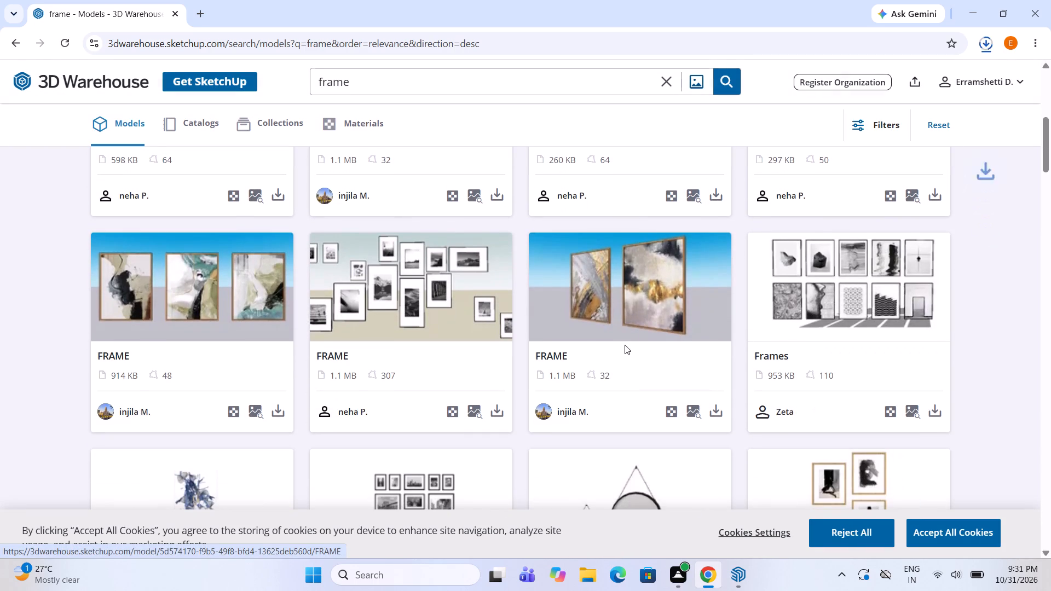
{"action": "scroll", "coordinate": [610, 333], "scroll_direction": "down", "scroll_amount": 2}
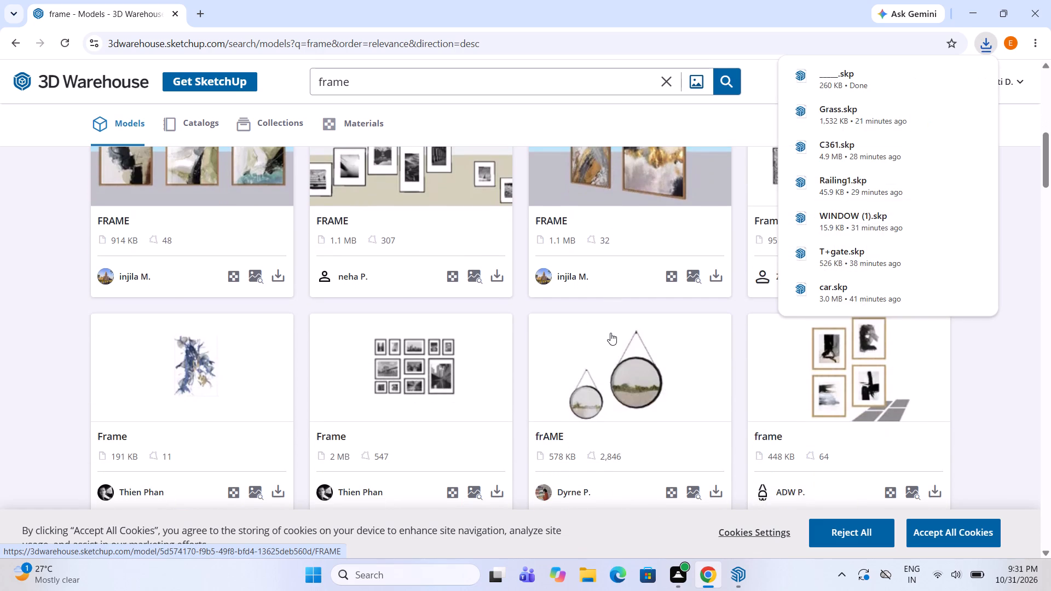
{"action": "scroll", "coordinate": [627, 311], "scroll_direction": "down", "scroll_amount": 3}
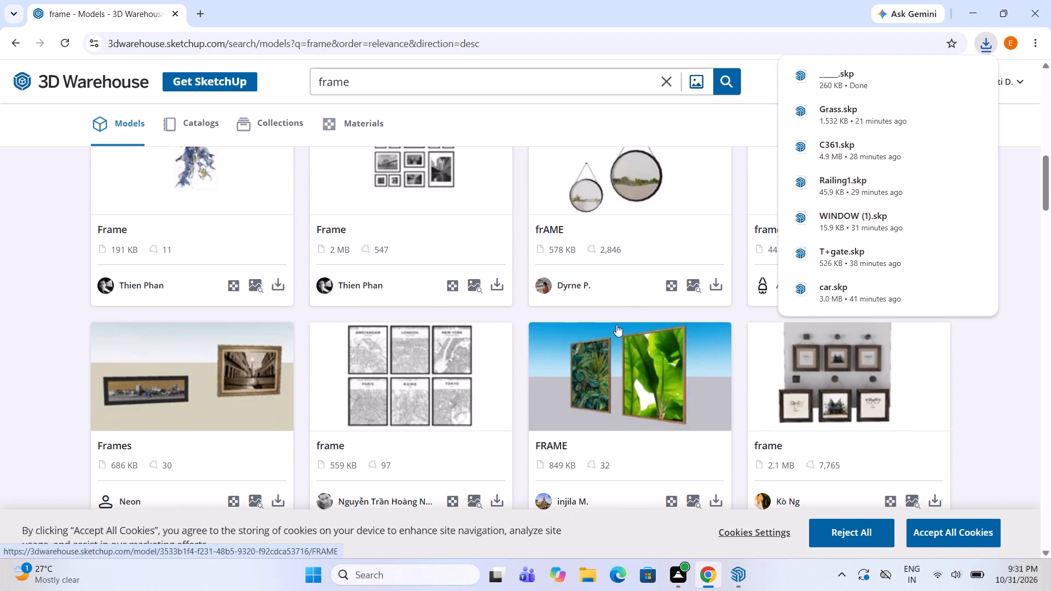
{"action": "scroll", "coordinate": [616, 325], "scroll_direction": "down", "scroll_amount": 6}
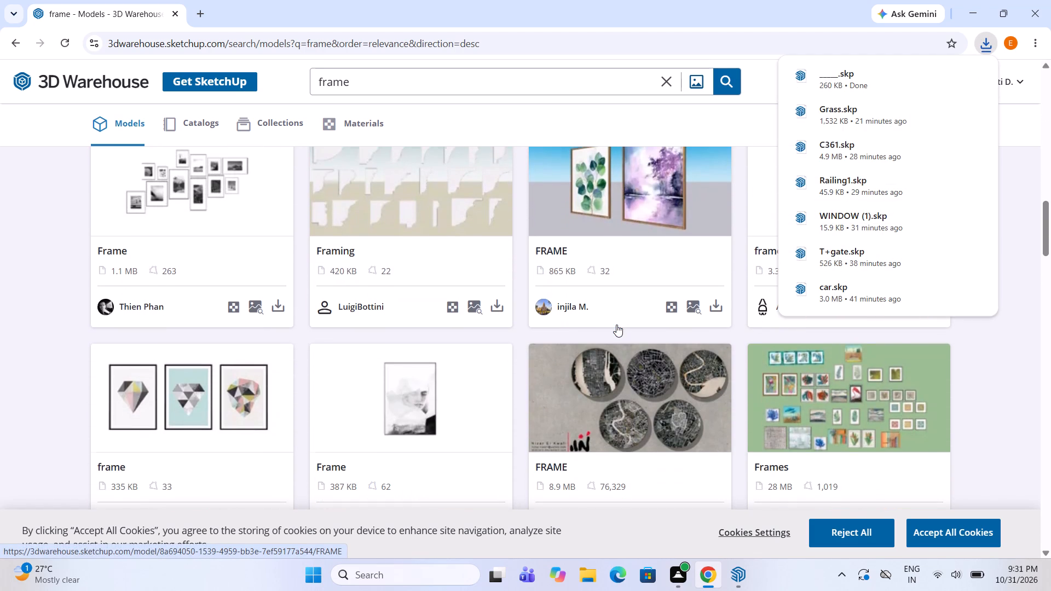
{"action": "scroll", "coordinate": [616, 325], "scroll_direction": "down", "scroll_amount": 3}
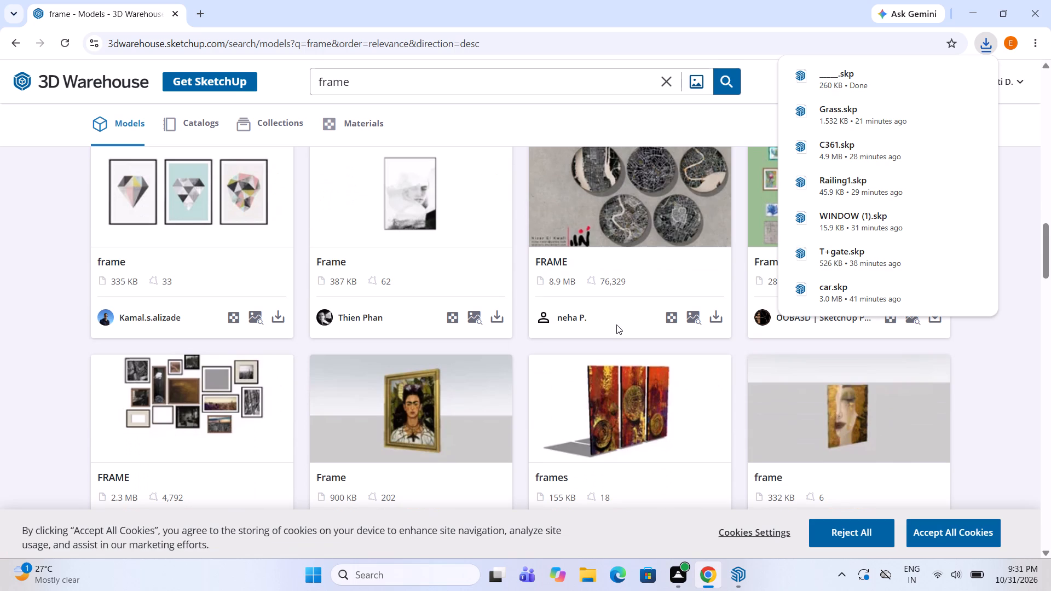
{"action": "scroll", "coordinate": [616, 325], "scroll_direction": "down", "scroll_amount": 3}
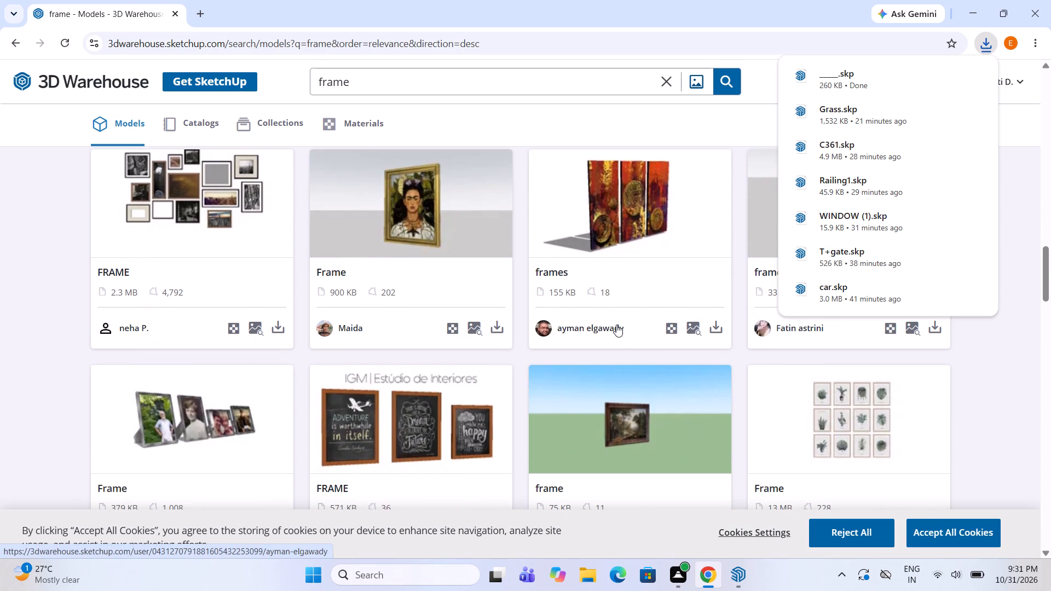
{"action": "scroll", "coordinate": [616, 325], "scroll_direction": "down", "scroll_amount": 9}
{"action": "scroll", "coordinate": [616, 325], "scroll_direction": "up", "scroll_amount": 4}
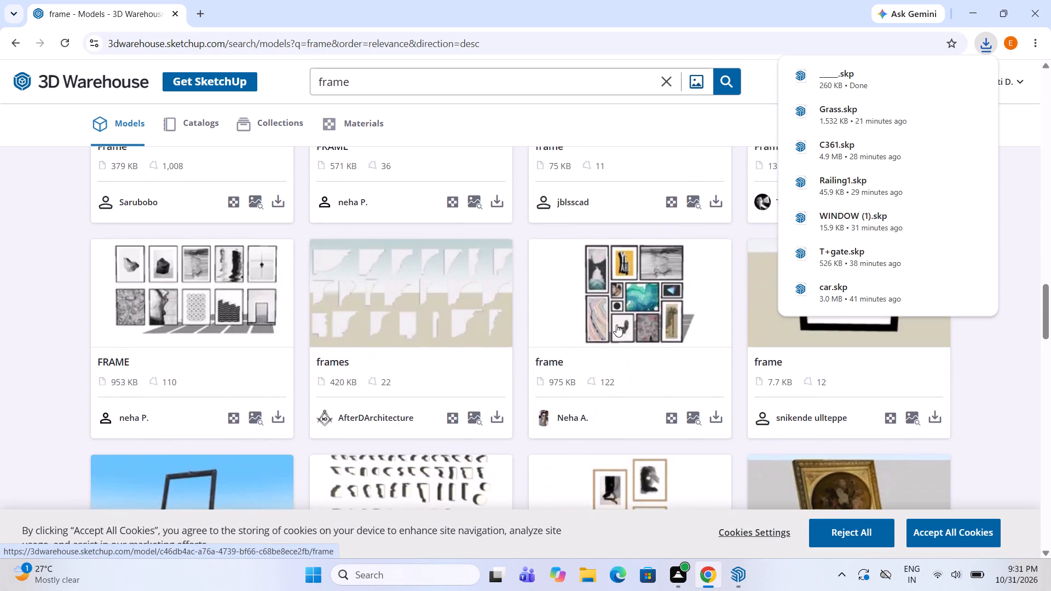
{"action": "scroll", "coordinate": [616, 325], "scroll_direction": "down", "scroll_amount": 10}
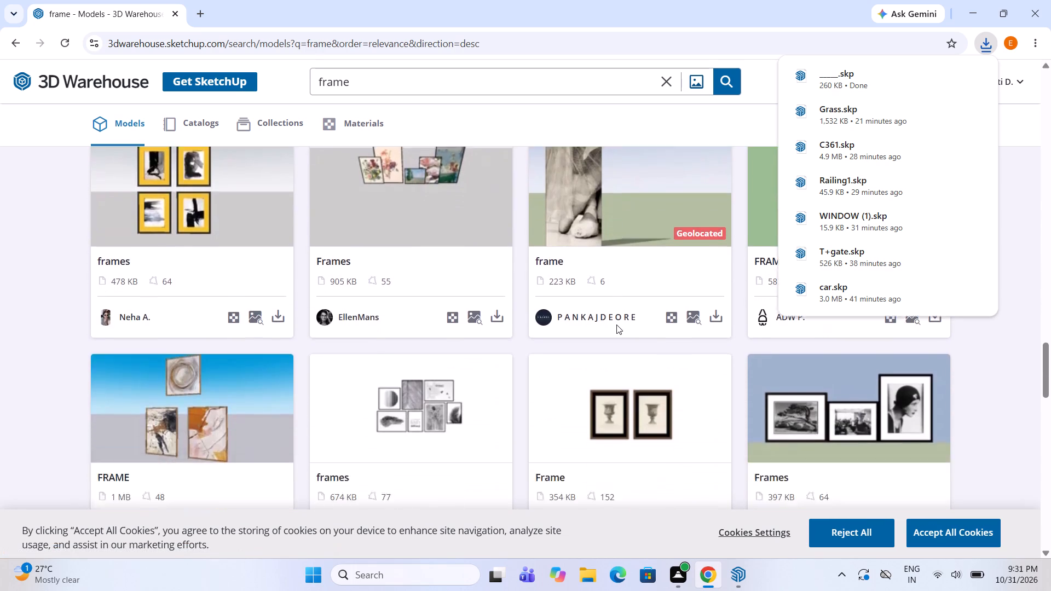
{"action": "scroll", "coordinate": [616, 325], "scroll_direction": "down", "scroll_amount": 4}
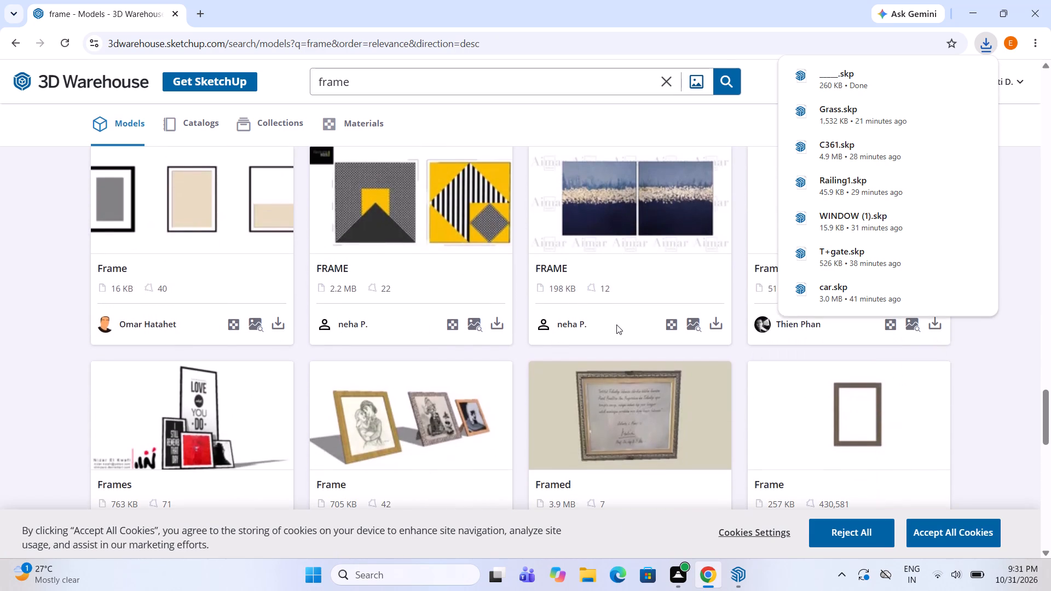
{"action": "scroll", "coordinate": [616, 325], "scroll_direction": "down", "scroll_amount": 4}
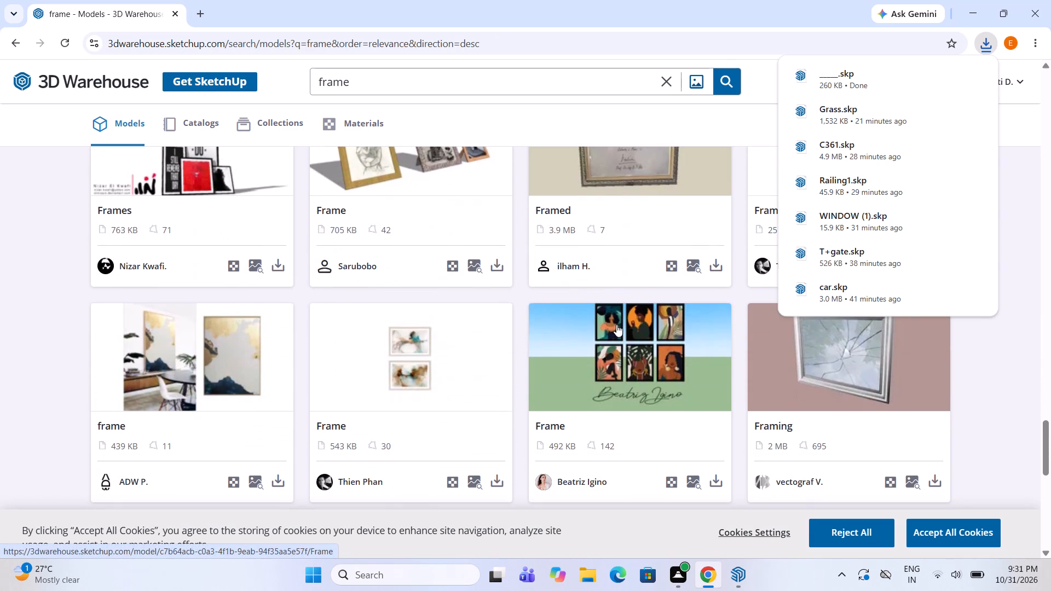
{"action": "scroll", "coordinate": [616, 325], "scroll_direction": "down", "scroll_amount": 6}
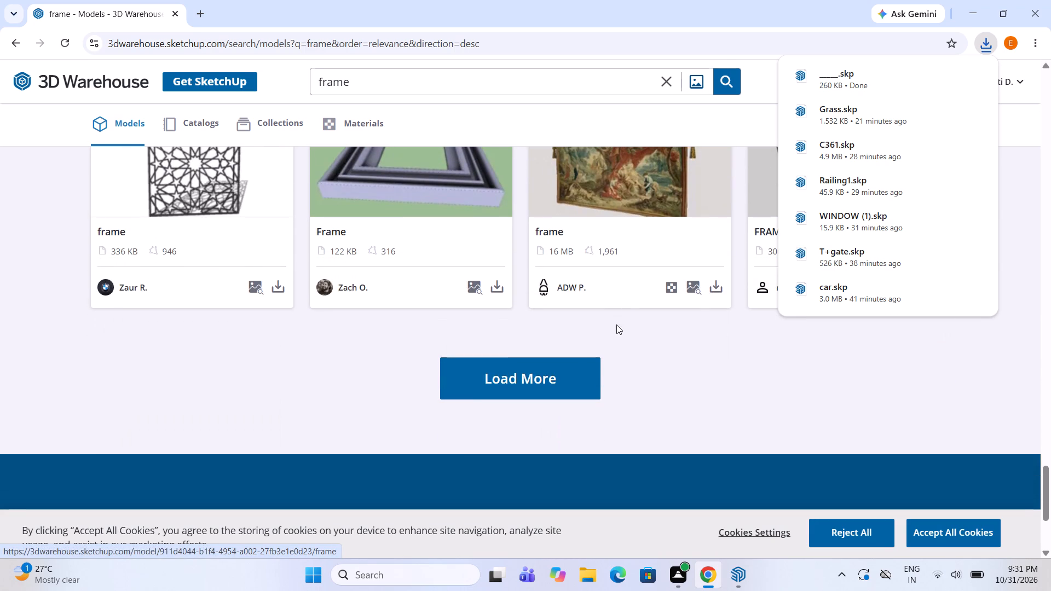
Load more "frame" models and look through the additional picture frames and wall art.
{"action": "left_click", "coordinate": [585, 350]}
{"action": "left_click", "coordinate": [550, 379]}
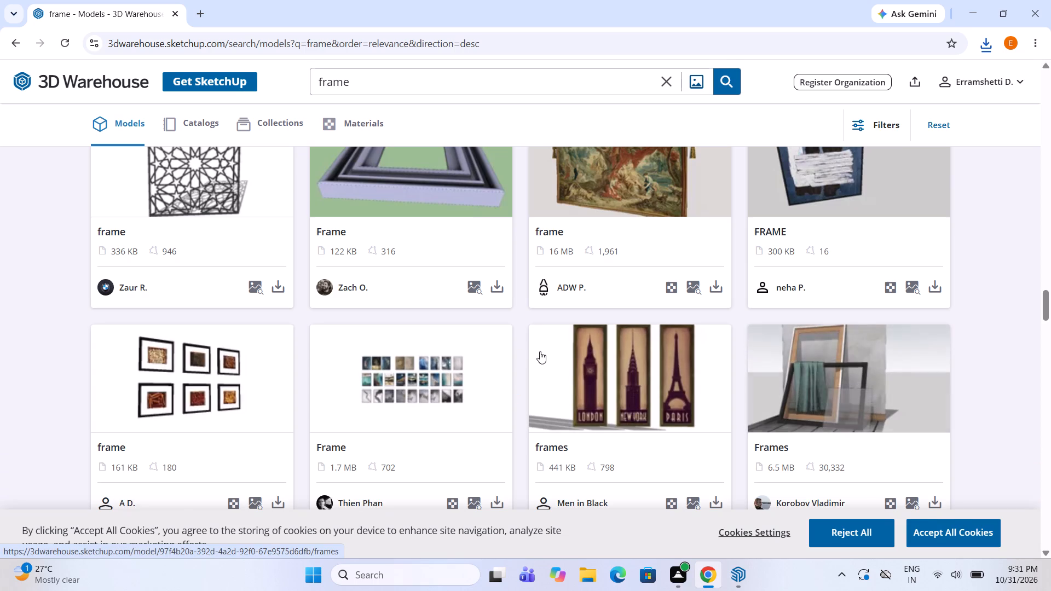
{"action": "scroll", "coordinate": [559, 360], "scroll_direction": "down", "scroll_amount": 13}
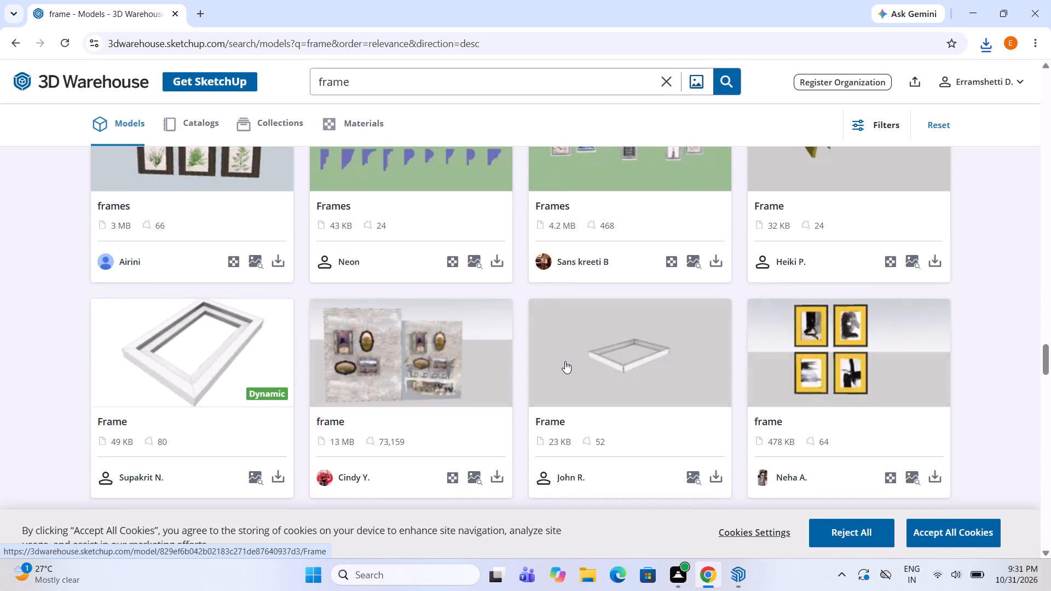
{"action": "scroll", "coordinate": [565, 361], "scroll_direction": "down", "scroll_amount": 6}
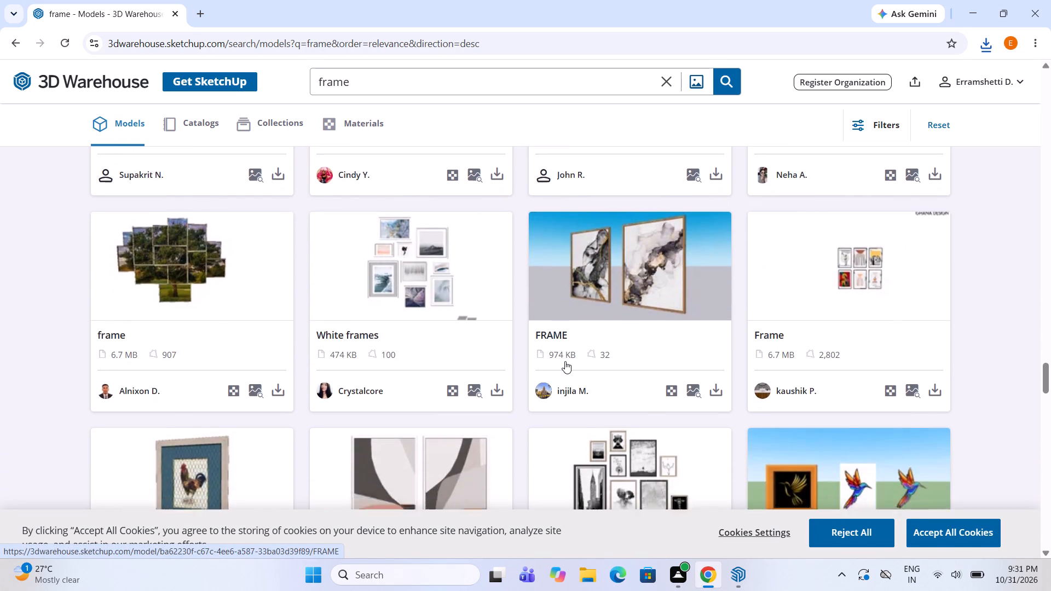
{"action": "scroll", "coordinate": [565, 361], "scroll_direction": "down", "scroll_amount": 3}
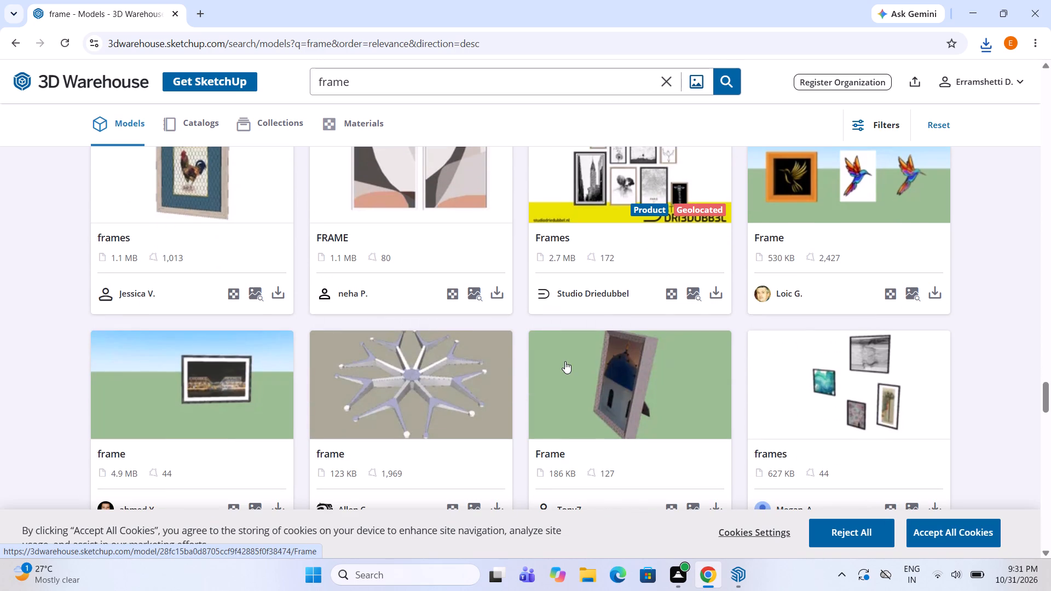
{"action": "scroll", "coordinate": [565, 361], "scroll_direction": "down", "scroll_amount": 1}
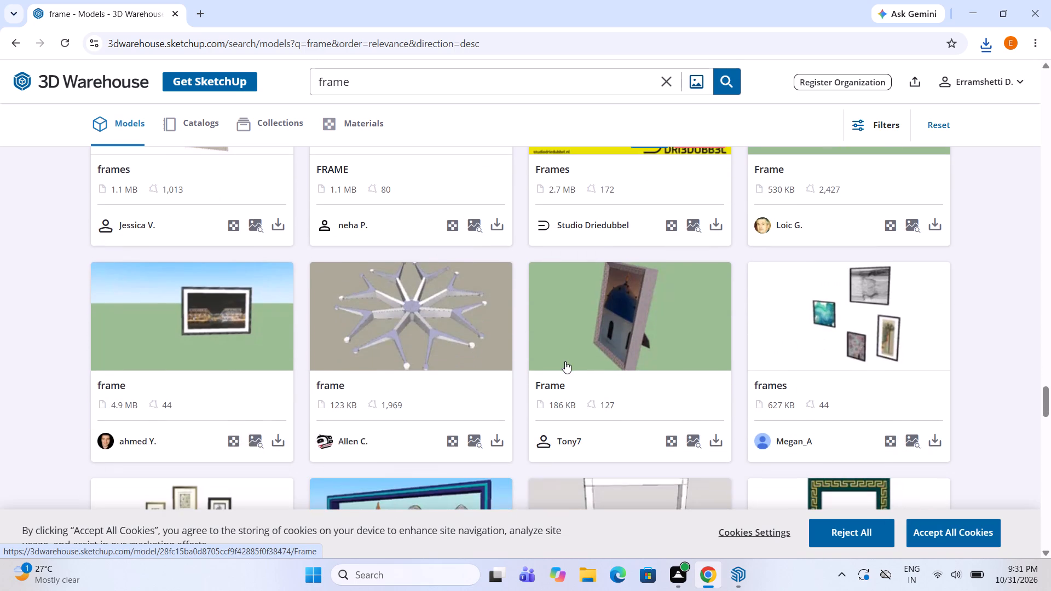
{"action": "scroll", "coordinate": [565, 361], "scroll_direction": "down", "scroll_amount": 8}
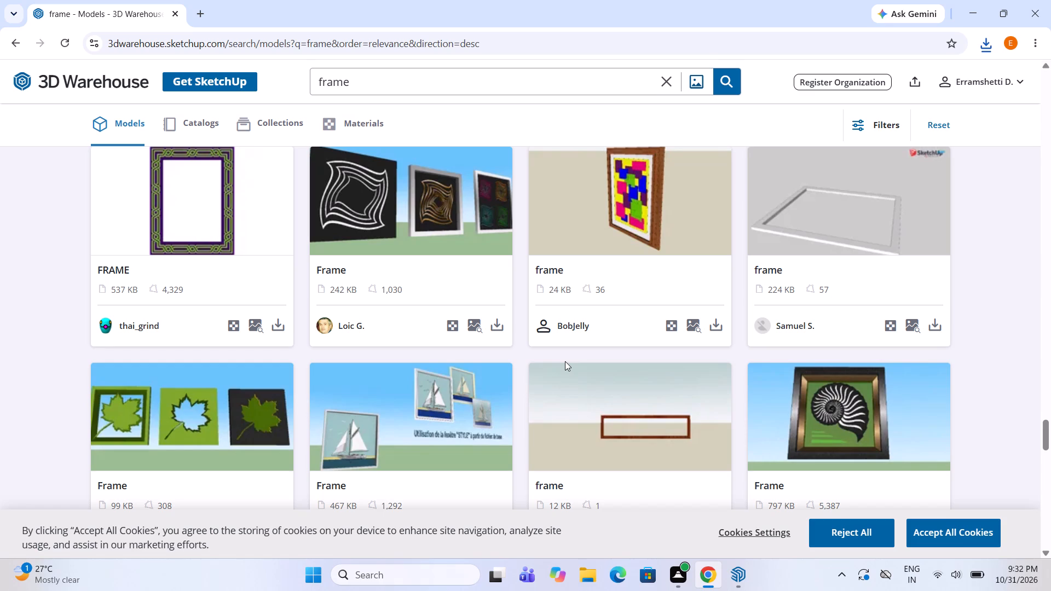
{"action": "scroll", "coordinate": [565, 361], "scroll_direction": "down", "scroll_amount": 9}
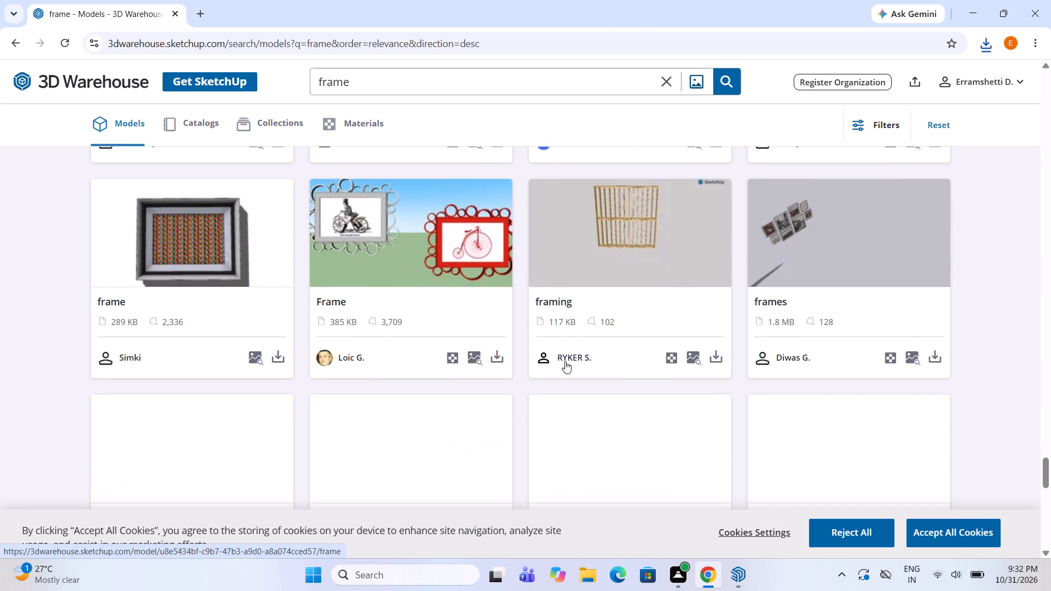
{"action": "scroll", "coordinate": [595, 365], "scroll_direction": "down", "scroll_amount": 3}
{"action": "scroll", "coordinate": [595, 365], "scroll_direction": "up", "scroll_amount": 4}
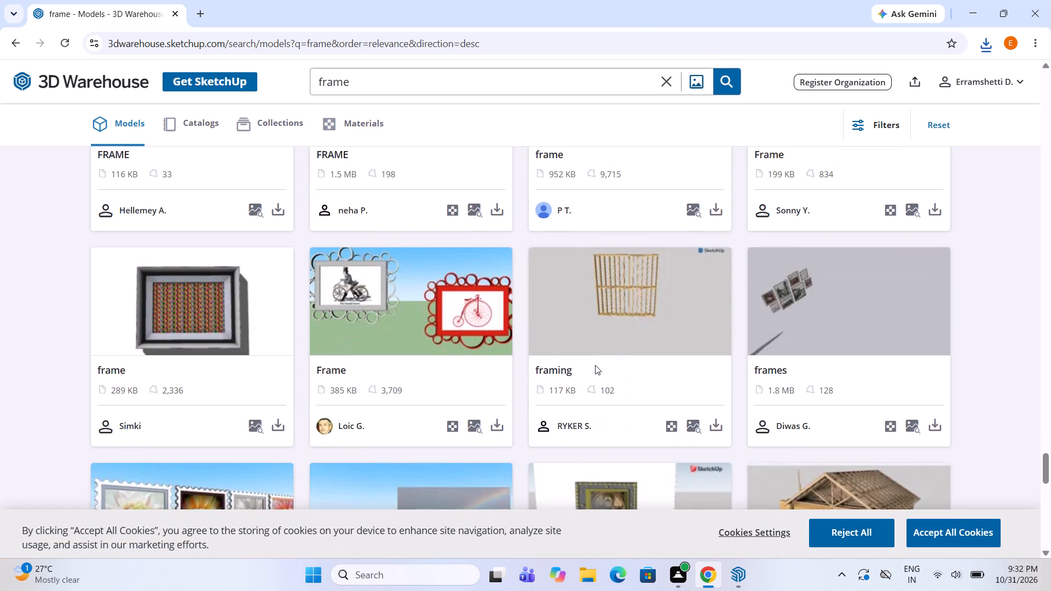
{"action": "scroll", "coordinate": [595, 365], "scroll_direction": "down", "scroll_amount": 8}
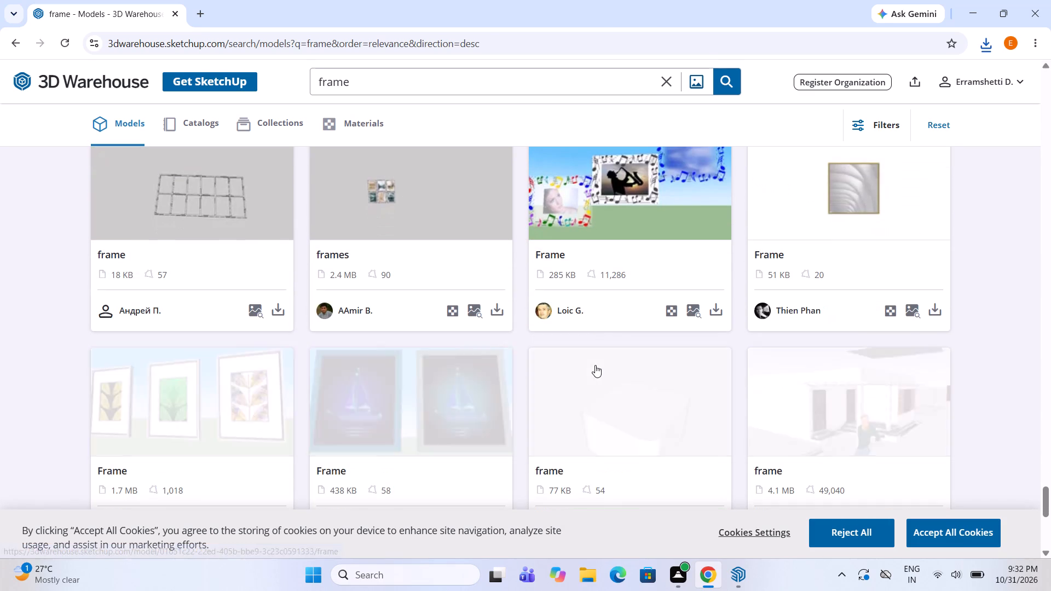
{"action": "scroll", "coordinate": [595, 365], "scroll_direction": "down", "scroll_amount": 5}
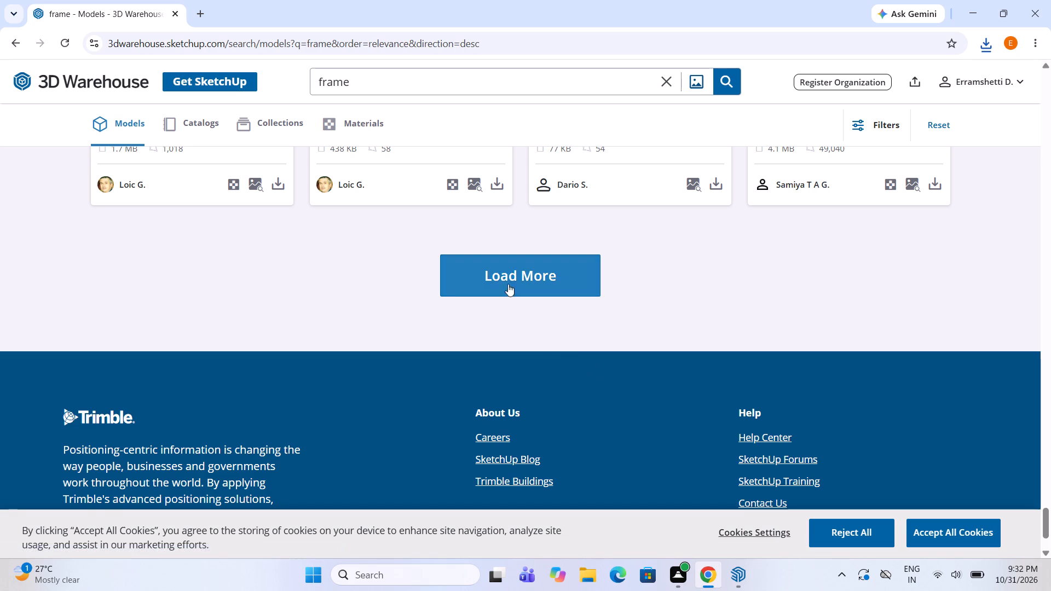
Load another batch of "frame" models and look through them for picture frames and wall art.
{"action": "left_click", "coordinate": [503, 276]}
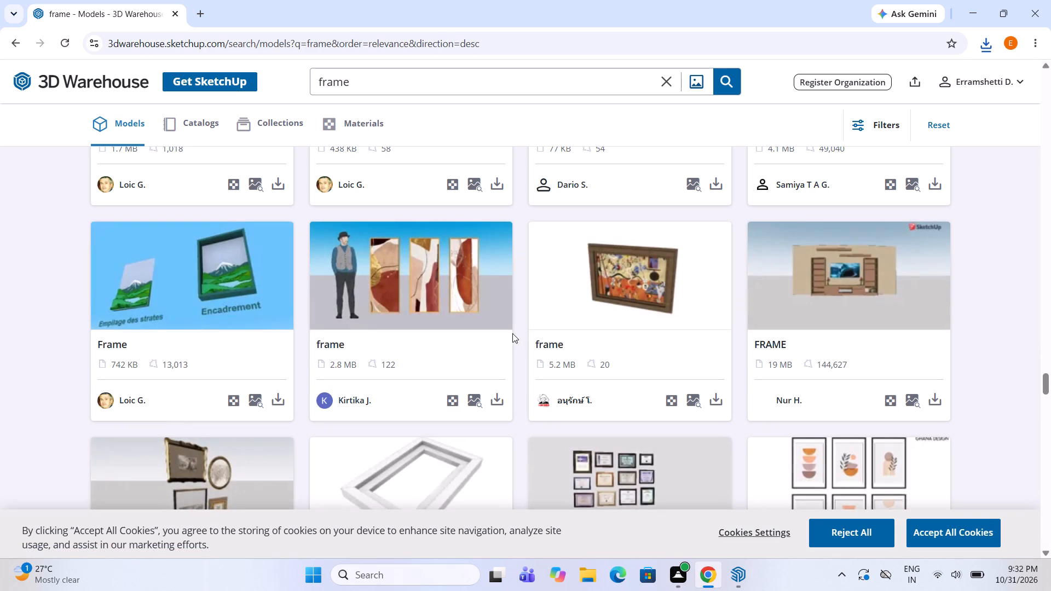
{"action": "scroll", "coordinate": [515, 337], "scroll_direction": "down", "scroll_amount": 4}
{"action": "scroll", "coordinate": [576, 400], "scroll_direction": "down", "scroll_amount": 6}
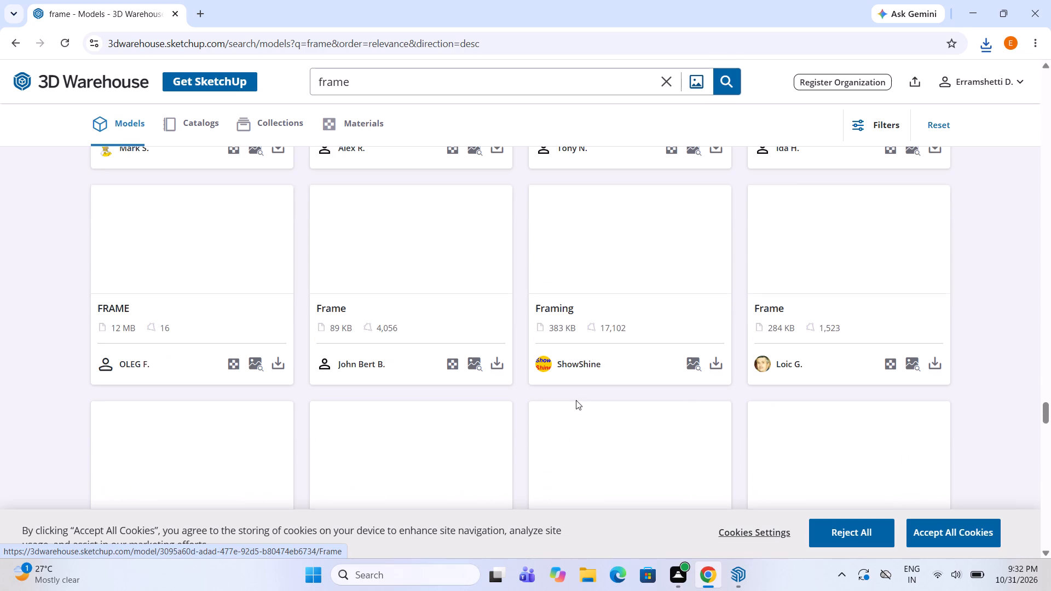
{"action": "scroll", "coordinate": [576, 400], "scroll_direction": "down", "scroll_amount": 5}
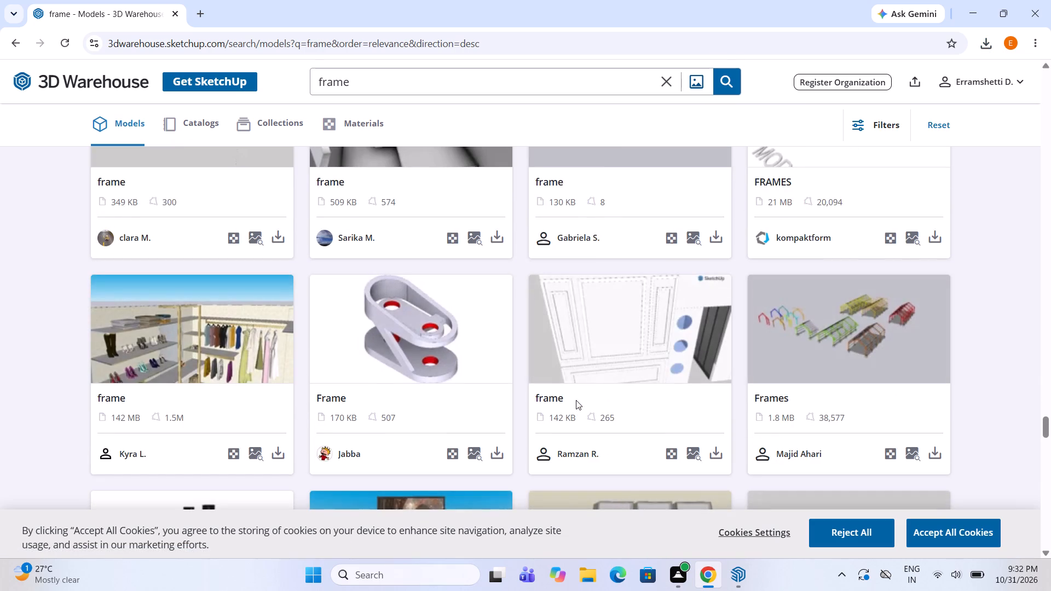
{"action": "scroll", "coordinate": [576, 400], "scroll_direction": "down", "scroll_amount": 8}
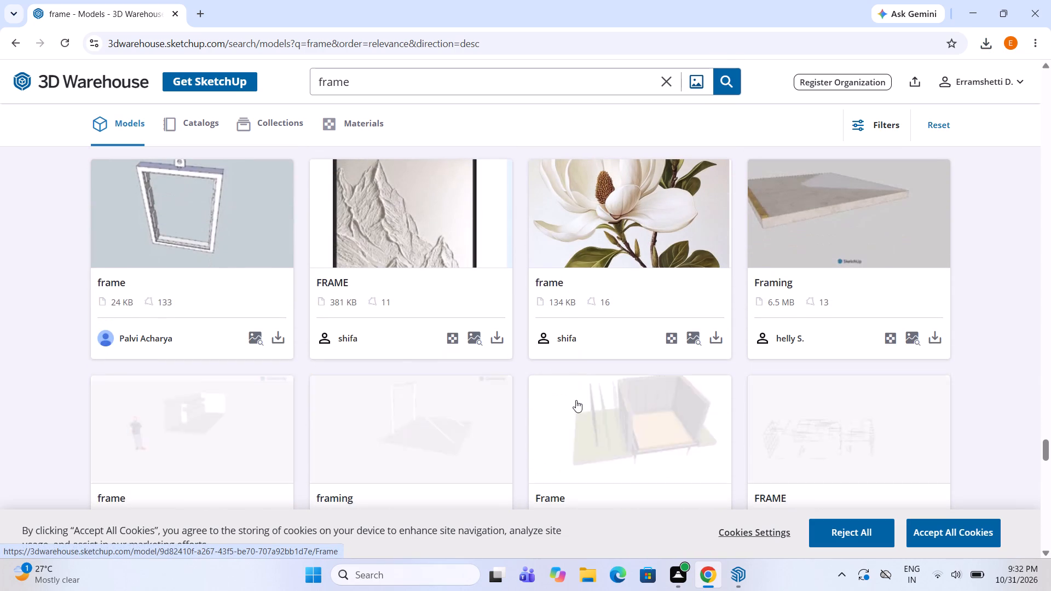
{"action": "scroll", "coordinate": [576, 400], "scroll_direction": "down", "scroll_amount": 9}
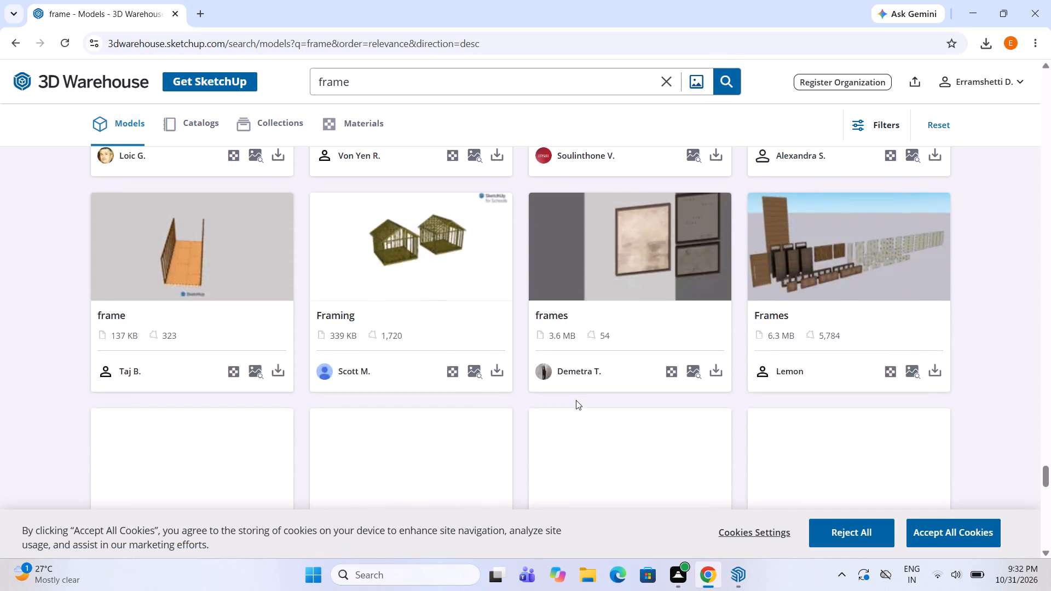
{"action": "scroll", "coordinate": [576, 400], "scroll_direction": "down", "scroll_amount": 2}
{"action": "scroll", "coordinate": [576, 400], "scroll_direction": "up", "scroll_amount": 6}
{"action": "scroll", "coordinate": [576, 400], "scroll_direction": "down", "scroll_amount": 3}
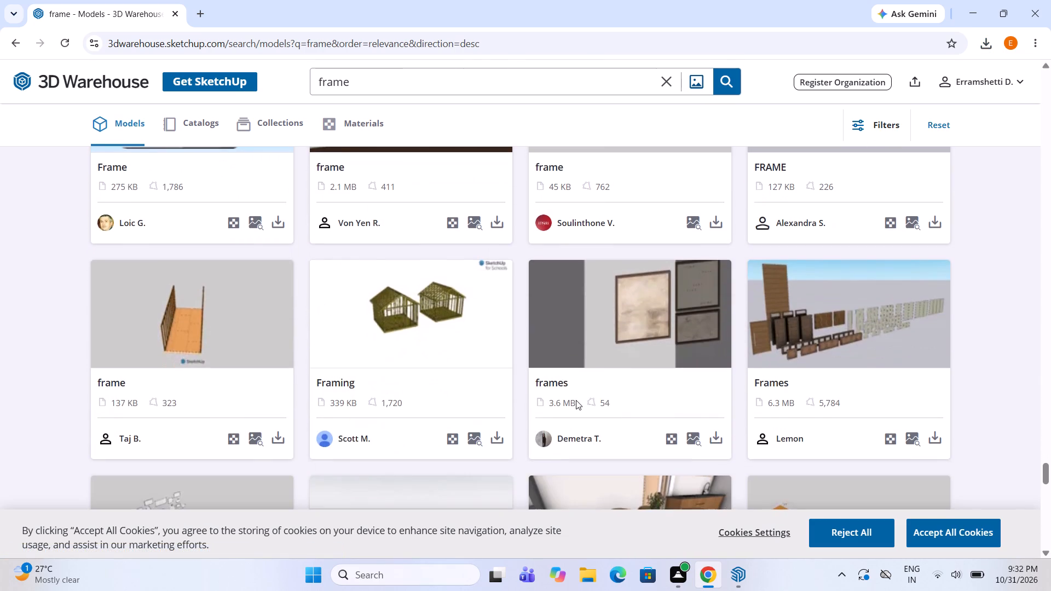
{"action": "scroll", "coordinate": [570, 399], "scroll_direction": "down", "scroll_amount": 11}
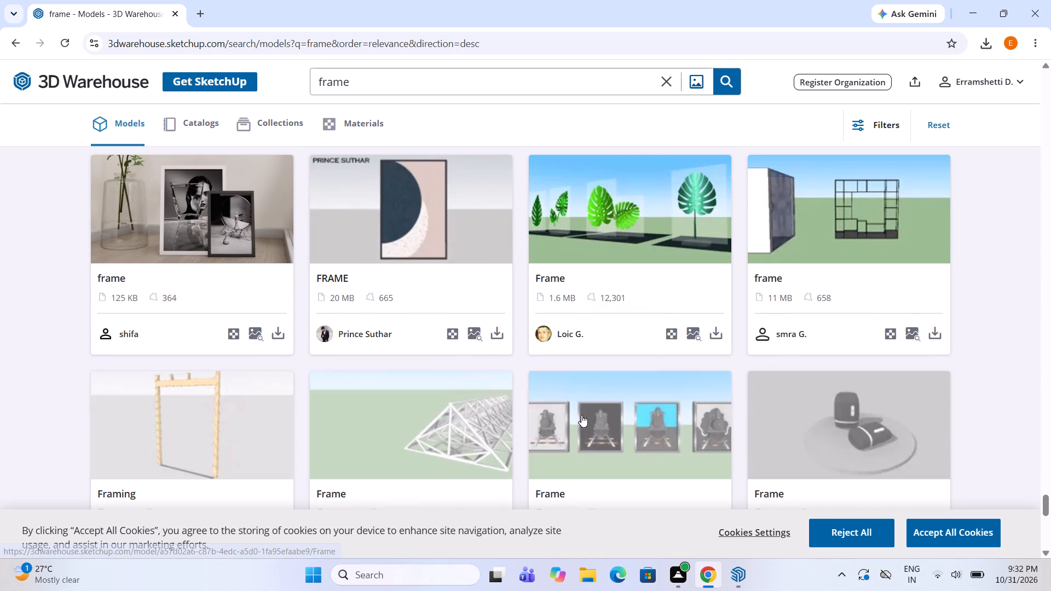
{"action": "scroll", "coordinate": [581, 415], "scroll_direction": "down", "scroll_amount": 4}
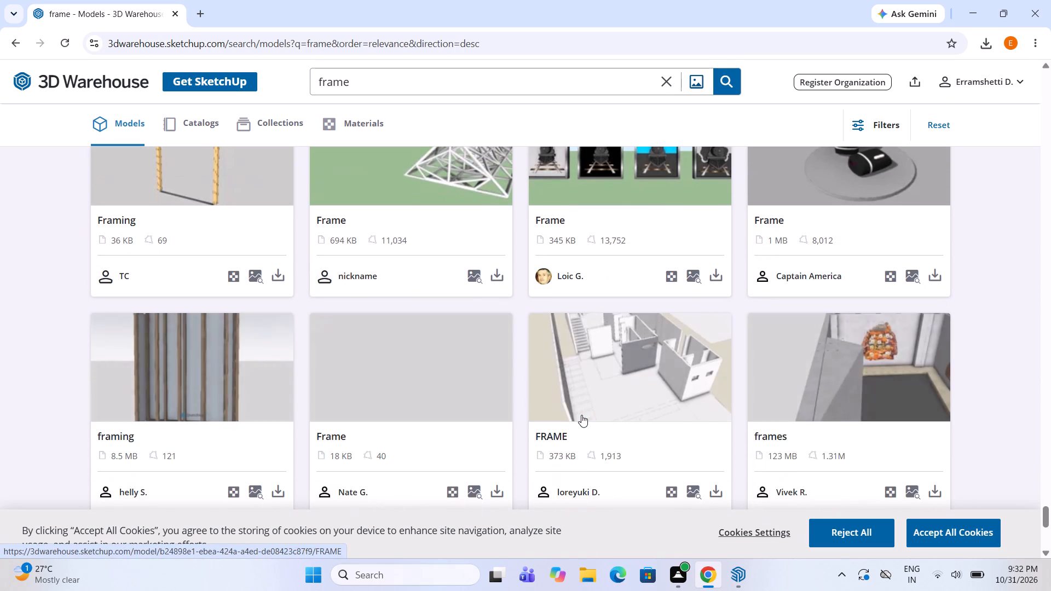
{"action": "scroll", "coordinate": [581, 415], "scroll_direction": "down", "scroll_amount": 4}
Load a further batch of "frame" models and look through it for suitable wall decorations.
{"action": "left_click", "coordinate": [539, 321]}
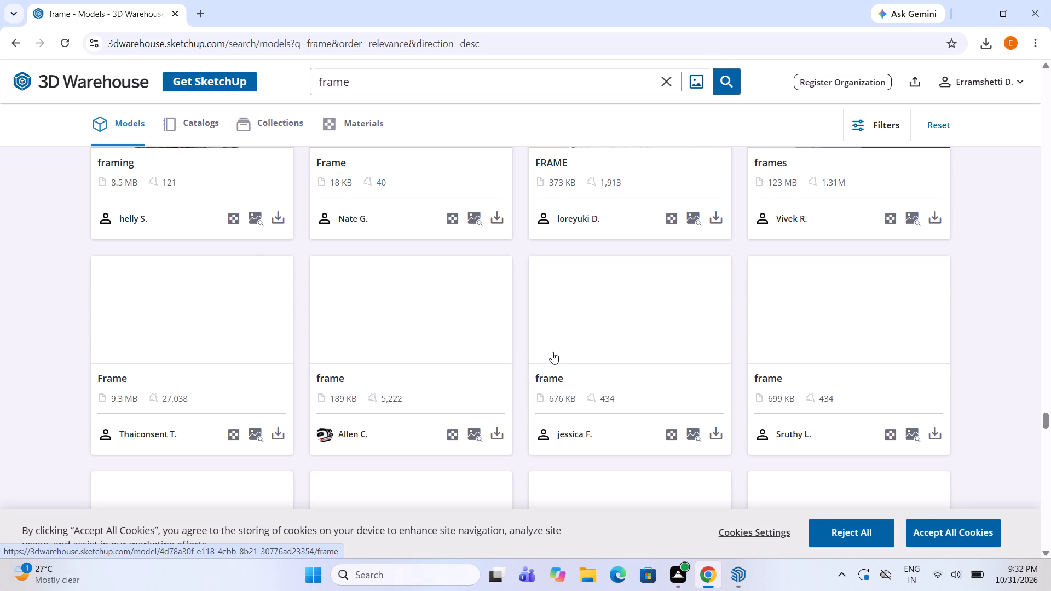
{"action": "scroll", "coordinate": [552, 352], "scroll_direction": "down", "scroll_amount": 4}
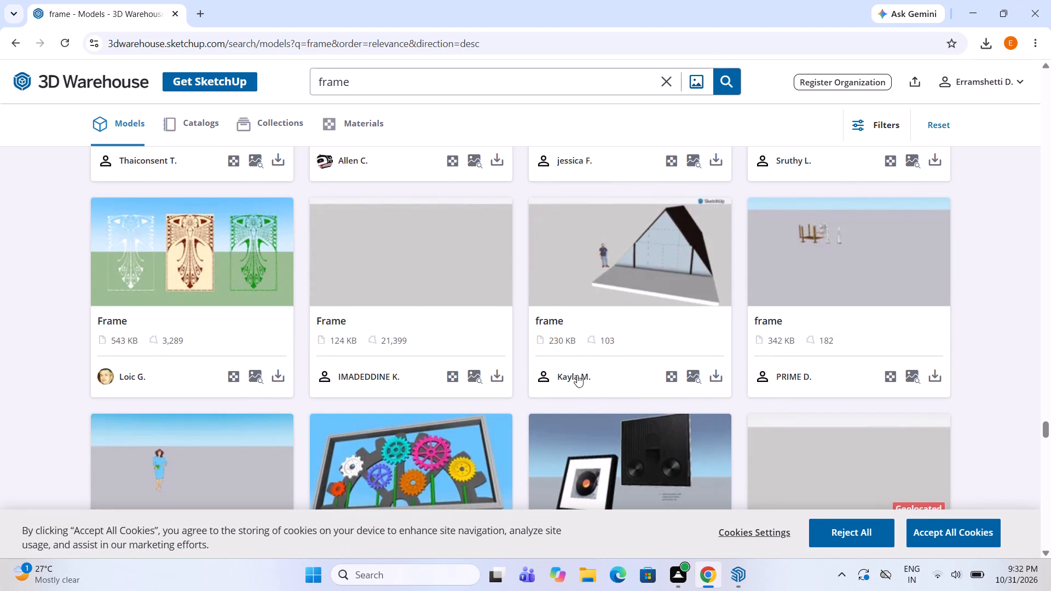
{"action": "scroll", "coordinate": [591, 385], "scroll_direction": "down", "scroll_amount": 8}
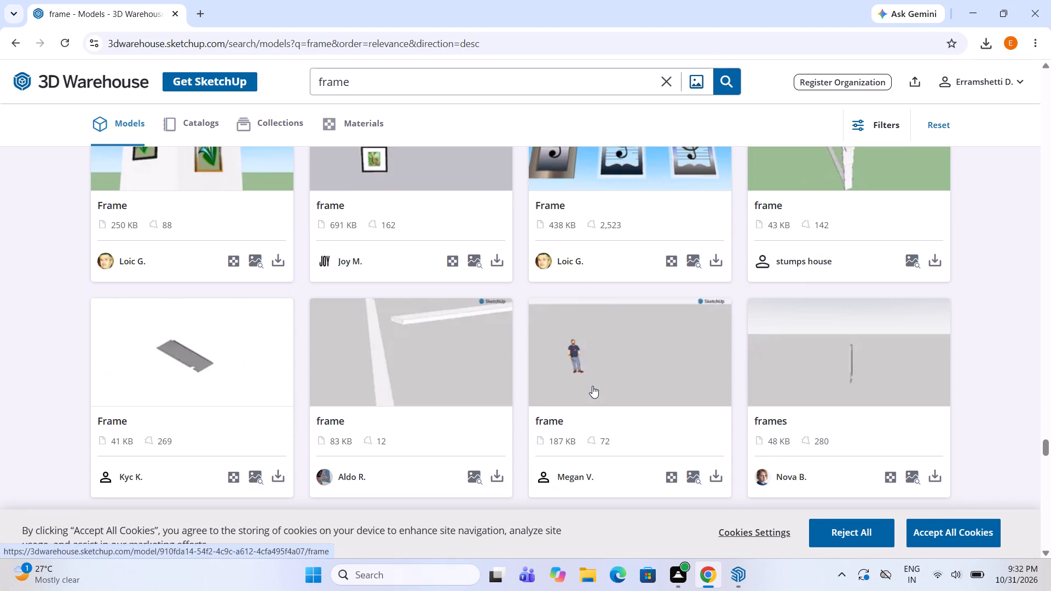
{"action": "scroll", "coordinate": [592, 386], "scroll_direction": "down", "scroll_amount": 10}
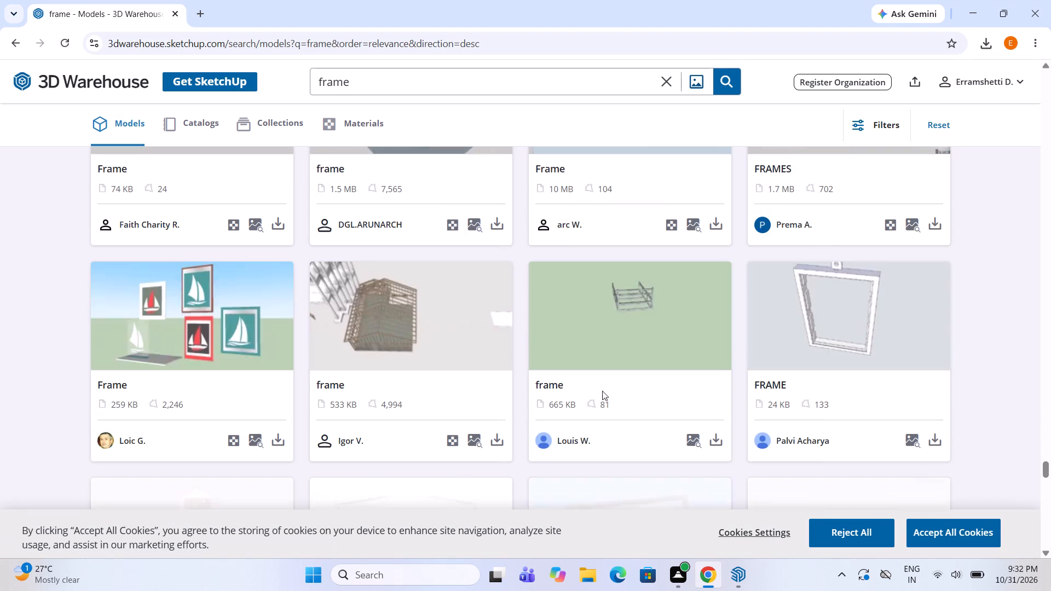
{"action": "scroll", "coordinate": [802, 409], "scroll_direction": "down", "scroll_amount": 6}
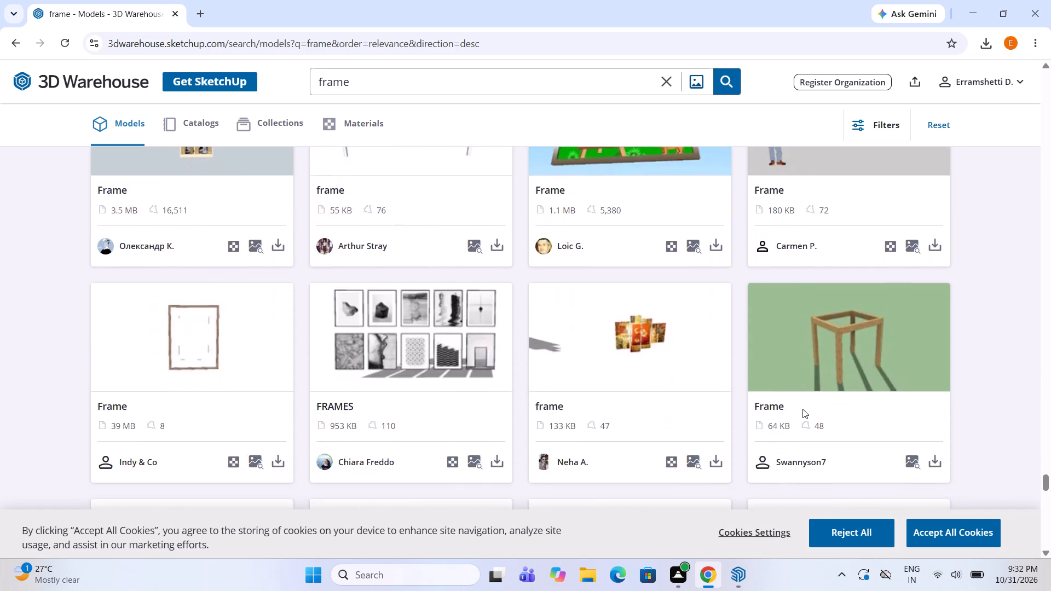
{"action": "scroll", "coordinate": [802, 409], "scroll_direction": "down", "scroll_amount": 6}
{"action": "left_click_drag", "start_coordinate": [1044, 507], "coordinate": [1042, 506]}
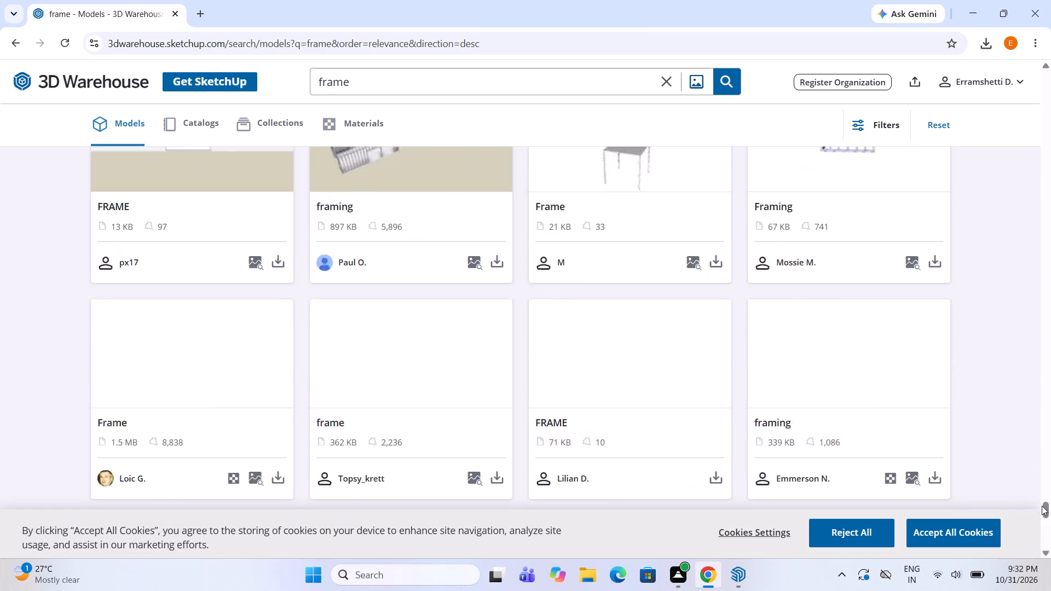
Return to the earlier "frame" results and download the 123 KB star-shaped frame model as a SketchUp file.
{"action": "left_click_drag", "start_coordinate": [1042, 506], "coordinate": [1014, 381]}
{"action": "left_click_drag", "start_coordinate": [1046, 522], "coordinate": [1030, 324]}
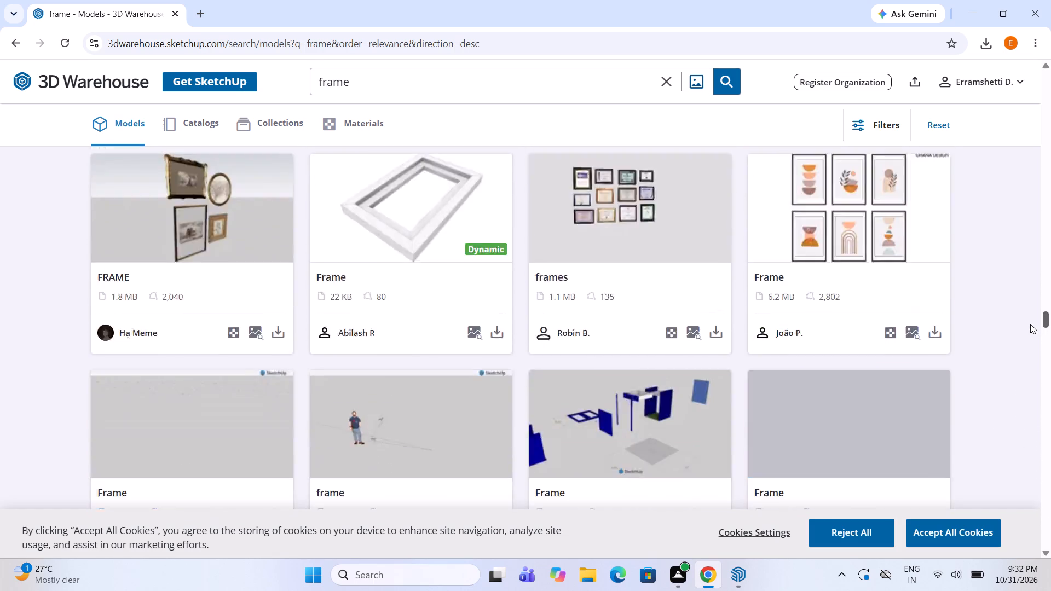
{"action": "left_click_drag", "start_coordinate": [1030, 324], "coordinate": [1029, 286]}
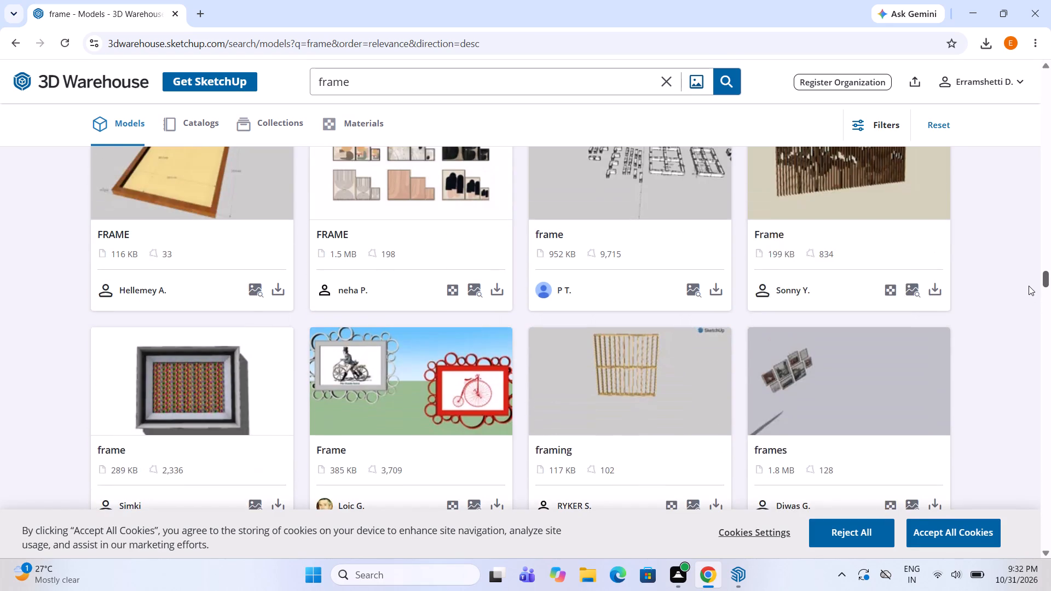
{"action": "left_click_drag", "start_coordinate": [1029, 286], "coordinate": [1030, 264]}
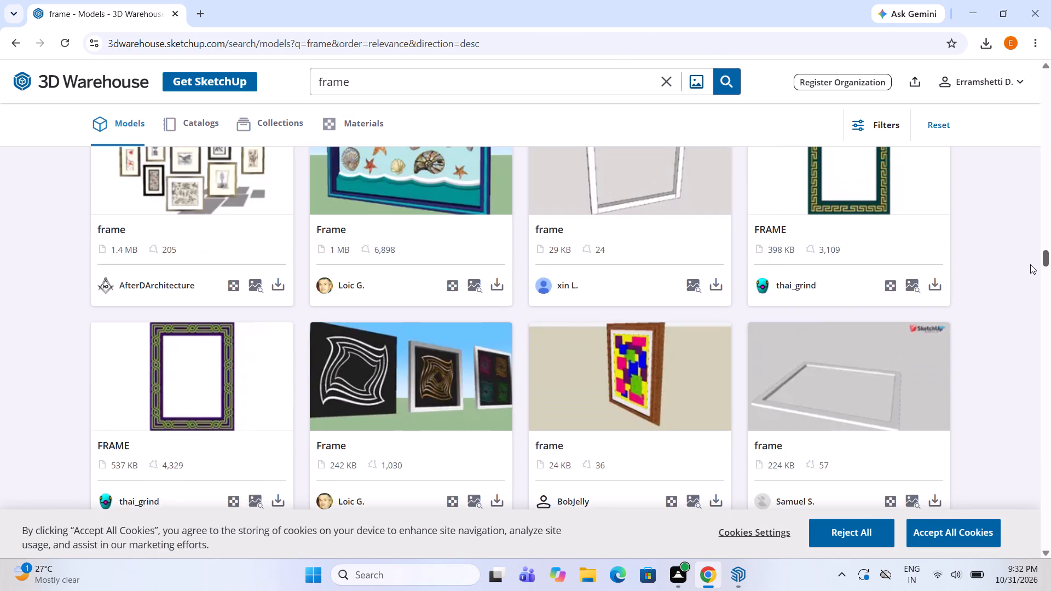
{"action": "left_click_drag", "start_coordinate": [1030, 264], "coordinate": [1033, 250]}
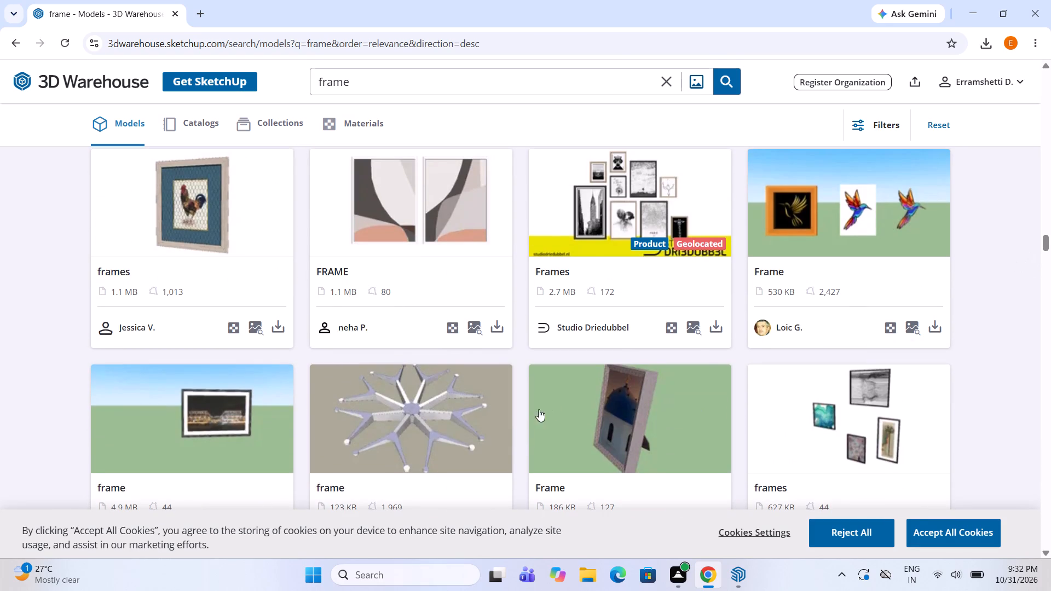
{"action": "scroll", "coordinate": [478, 441], "scroll_direction": "down", "scroll_amount": 2}
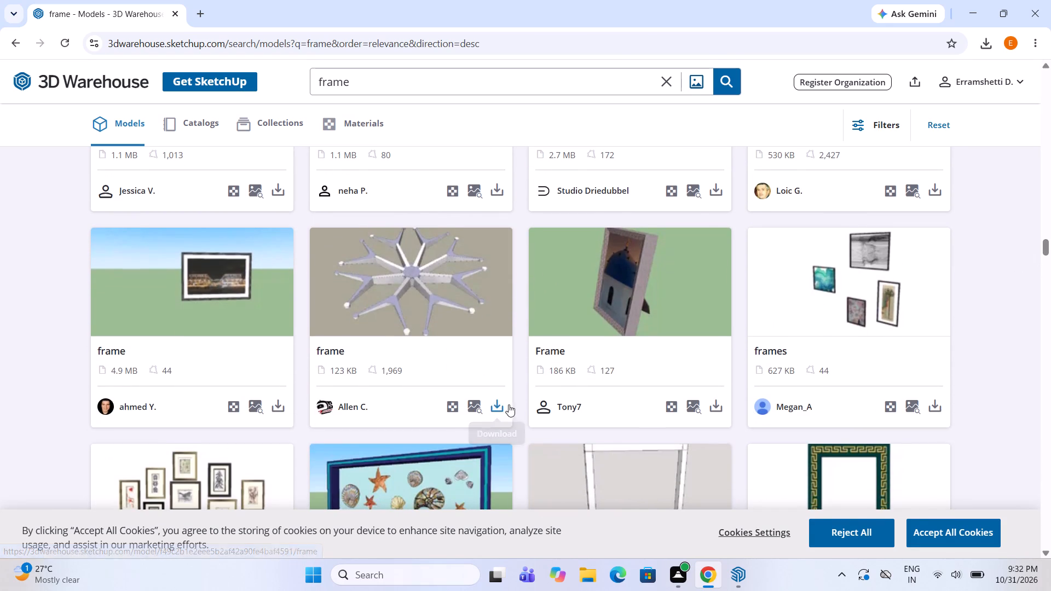
{"action": "left_click", "coordinate": [497, 401]}
{"action": "left_click", "coordinate": [515, 443]}
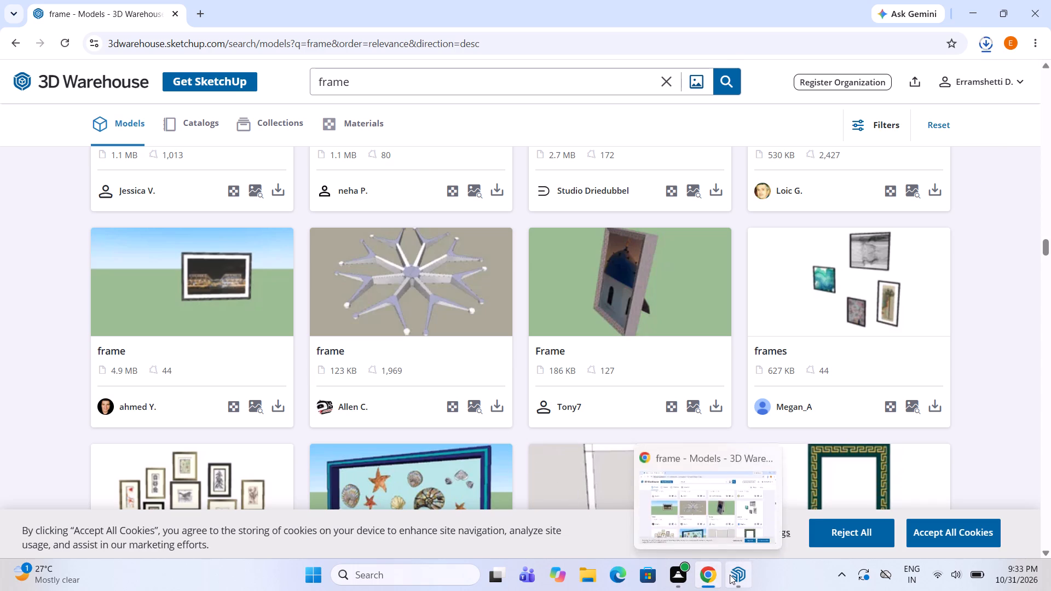
Switch to SketchUp, import Group_16 from Downloads and place it on the yellow front wall of the smaller house floor.
{"action": "left_click", "coordinate": [723, 517]}
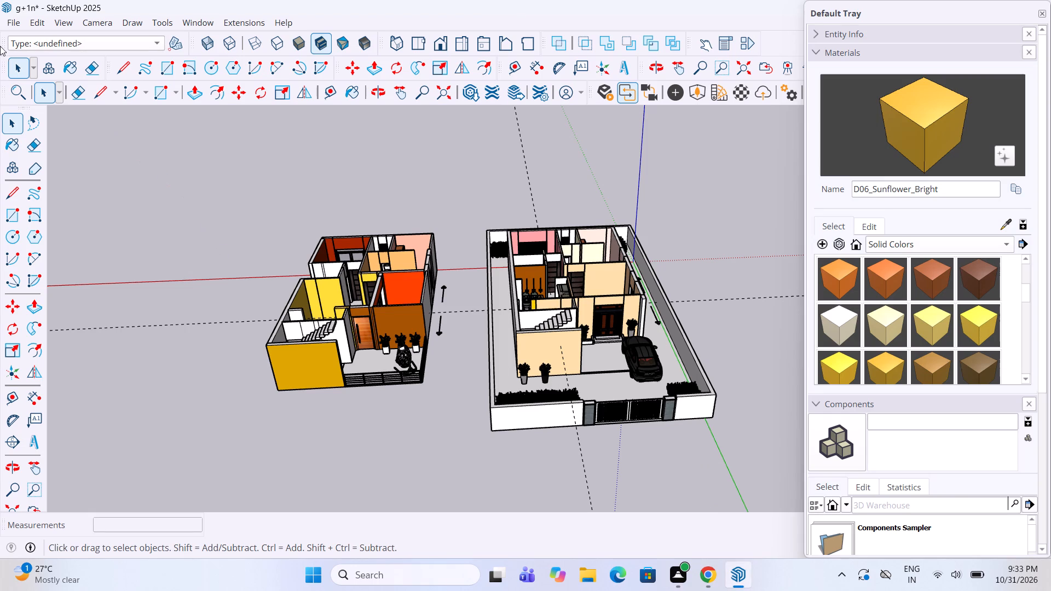
{"action": "left_click", "coordinate": [13, 25]}
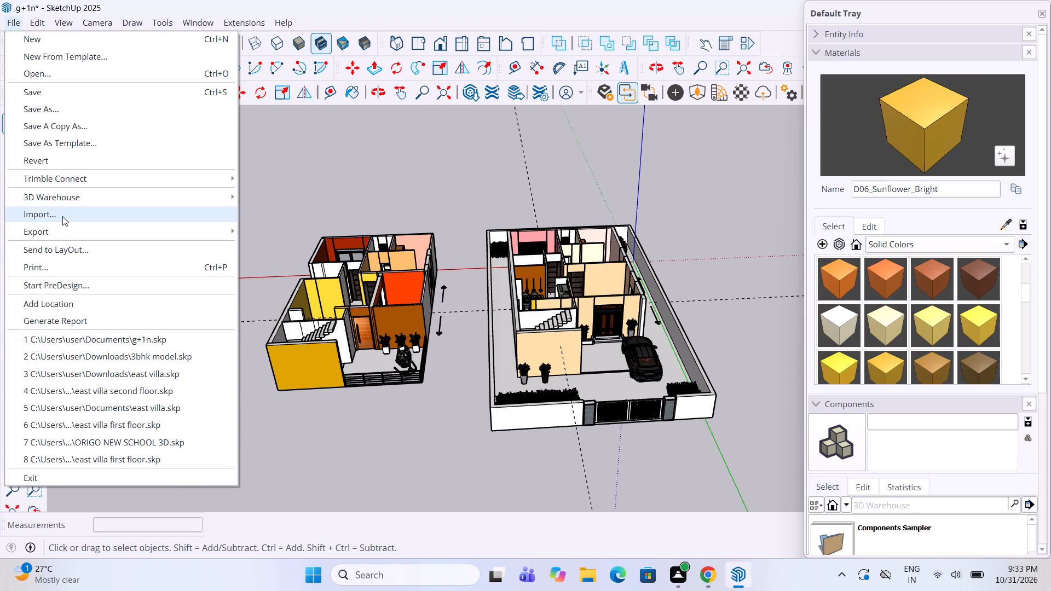
{"action": "left_click", "coordinate": [62, 216]}
{"action": "left_click", "coordinate": [200, 144]}
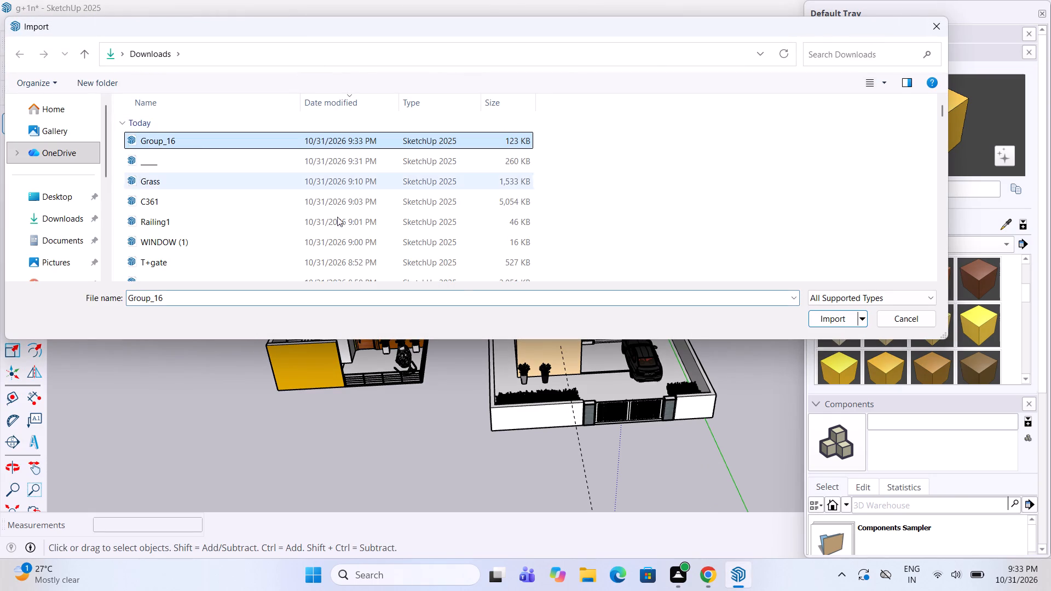
{"action": "left_click", "coordinate": [842, 317]}
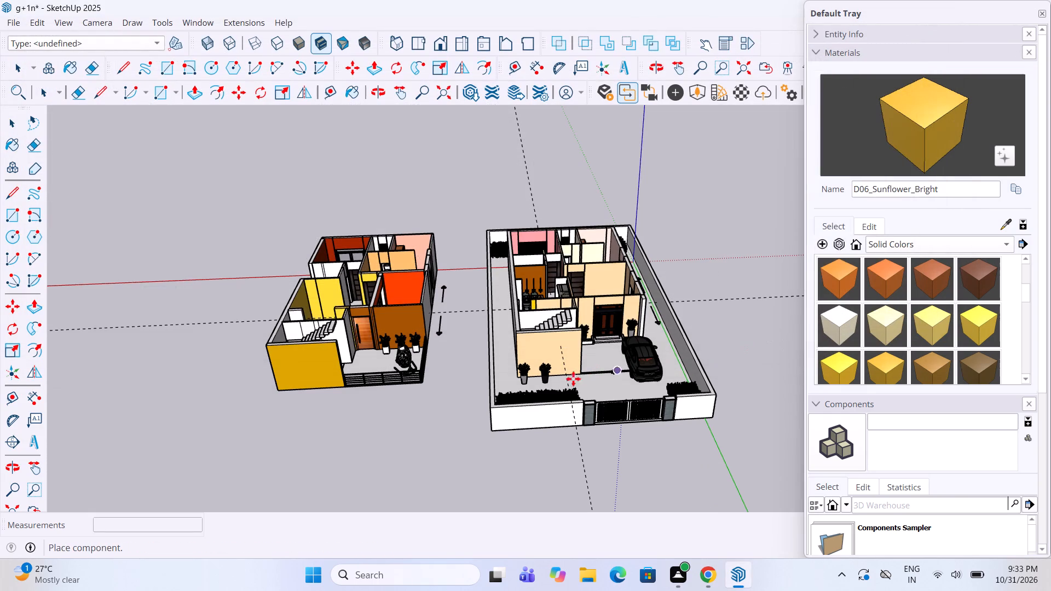
{"action": "scroll", "coordinate": [459, 396], "scroll_direction": "up", "scroll_amount": 5}
{"action": "scroll", "coordinate": [628, 340], "scroll_direction": "down", "scroll_amount": 5}
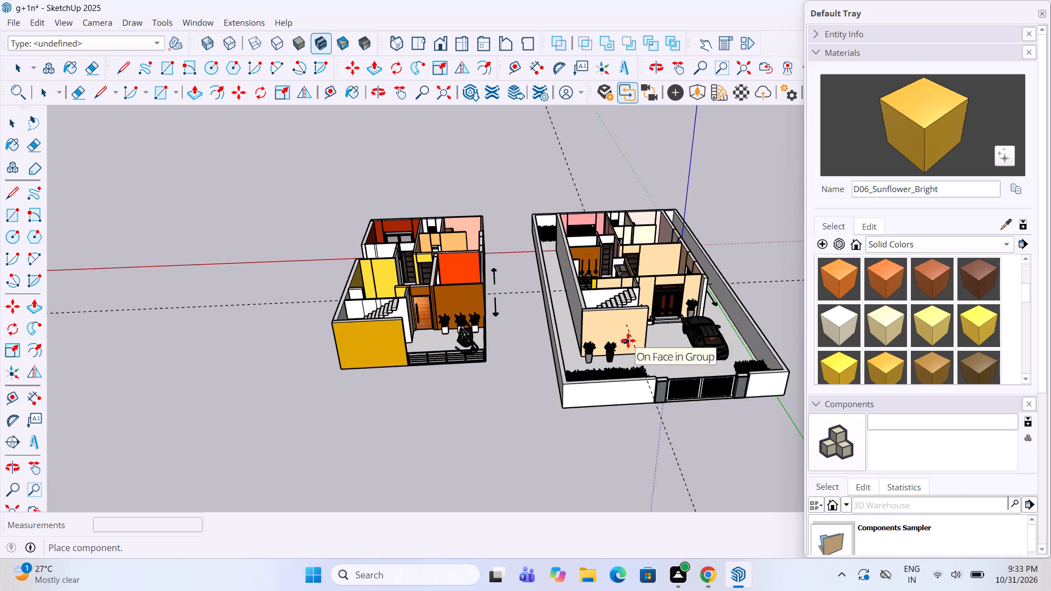
{"action": "scroll", "coordinate": [388, 333], "scroll_direction": "up", "scroll_amount": 10}
{"action": "left_click", "coordinate": [348, 345]}
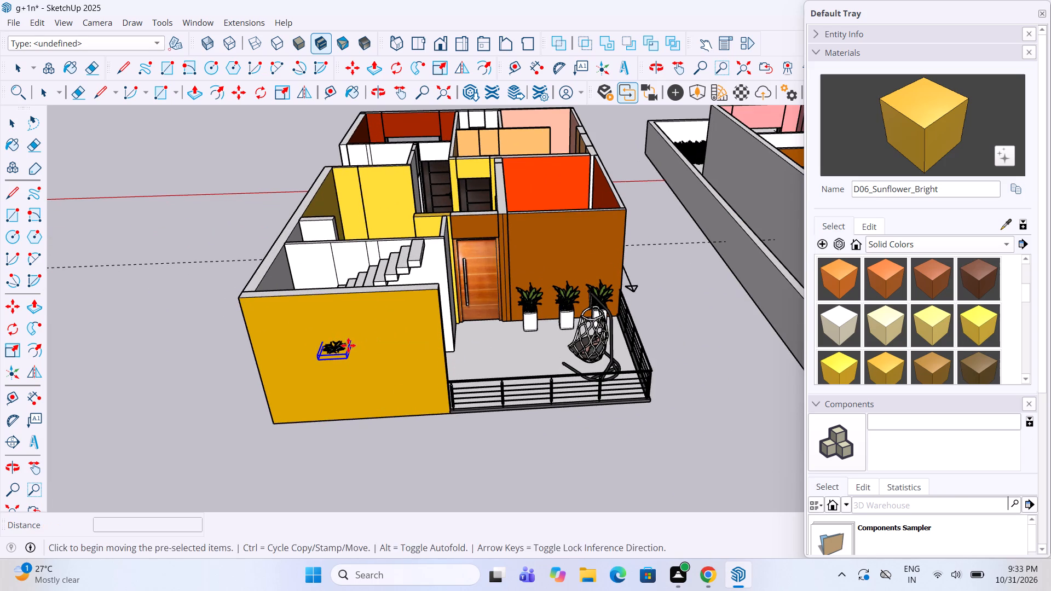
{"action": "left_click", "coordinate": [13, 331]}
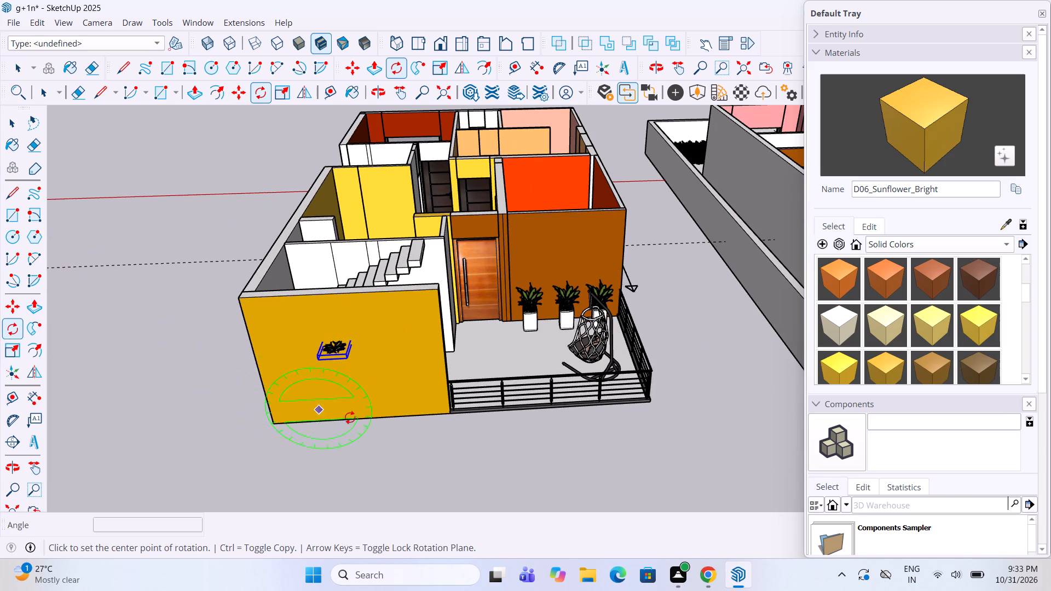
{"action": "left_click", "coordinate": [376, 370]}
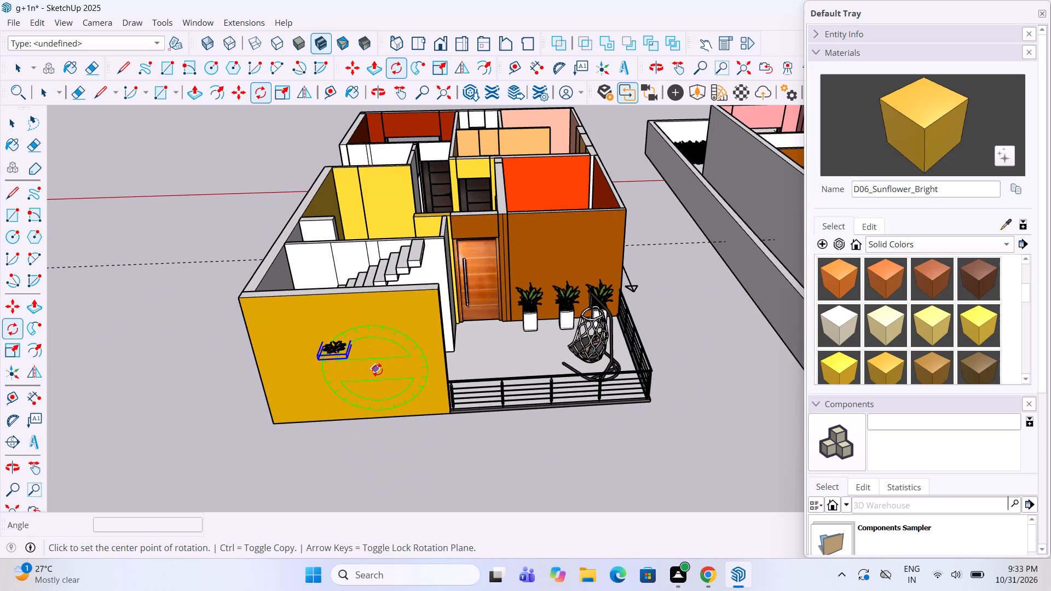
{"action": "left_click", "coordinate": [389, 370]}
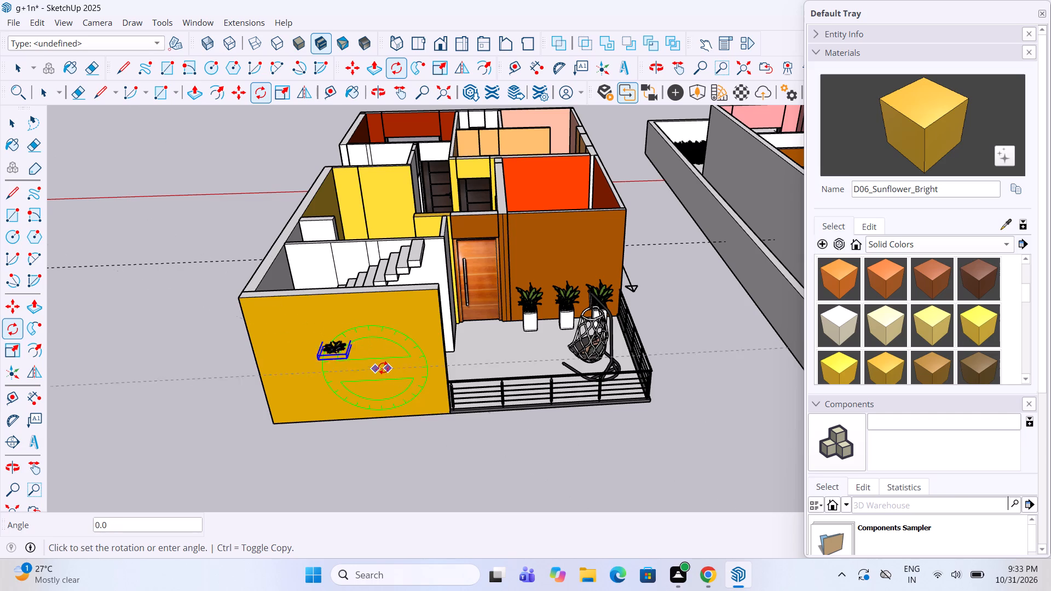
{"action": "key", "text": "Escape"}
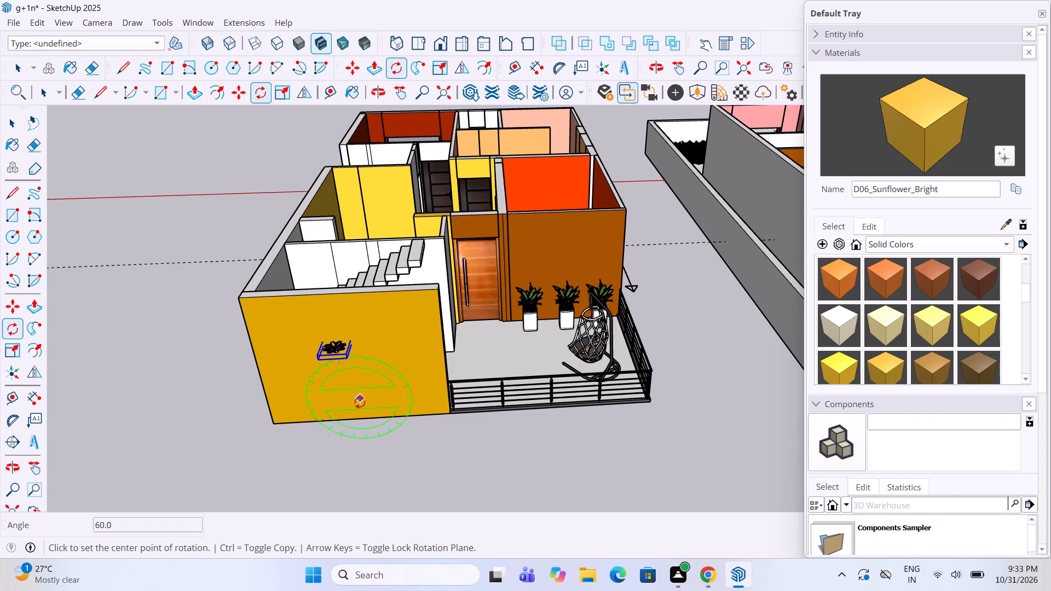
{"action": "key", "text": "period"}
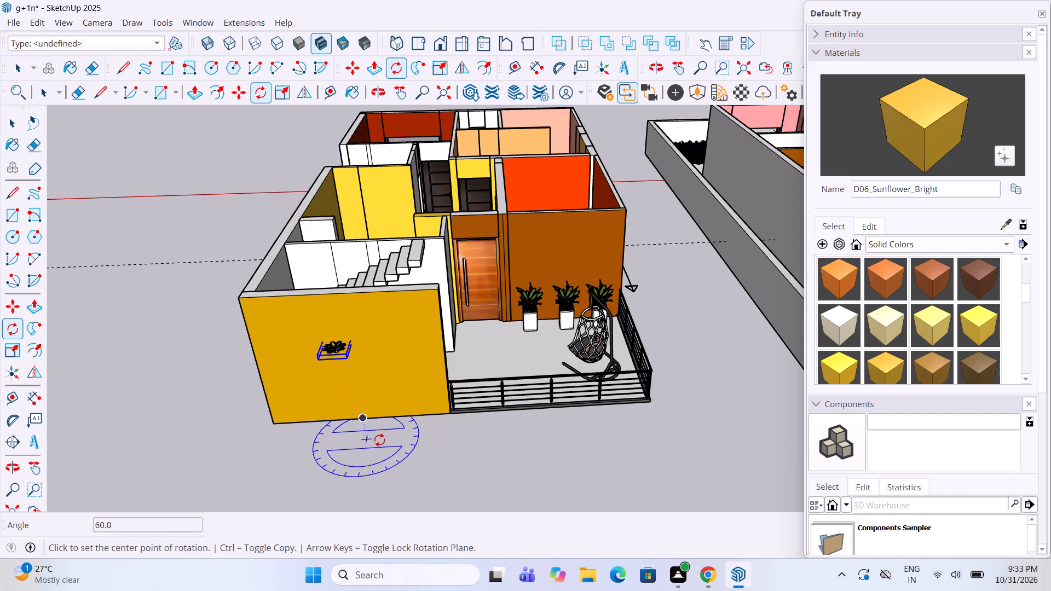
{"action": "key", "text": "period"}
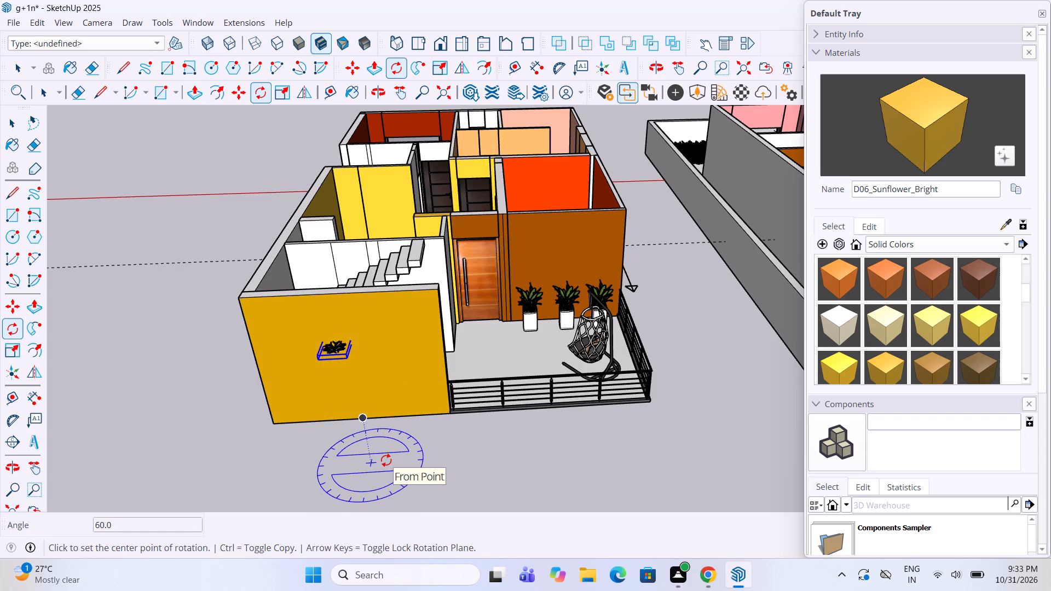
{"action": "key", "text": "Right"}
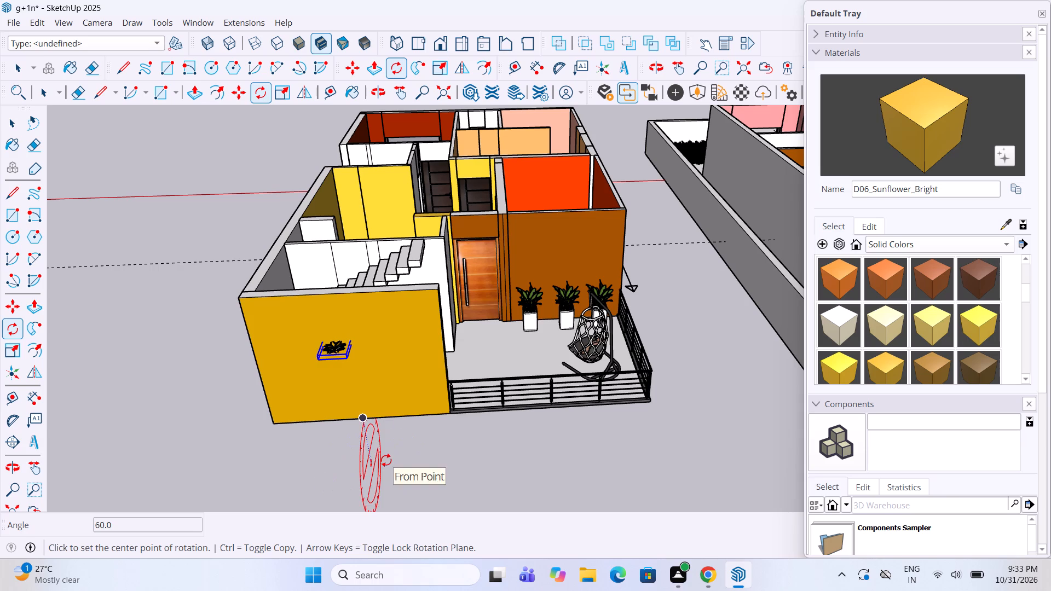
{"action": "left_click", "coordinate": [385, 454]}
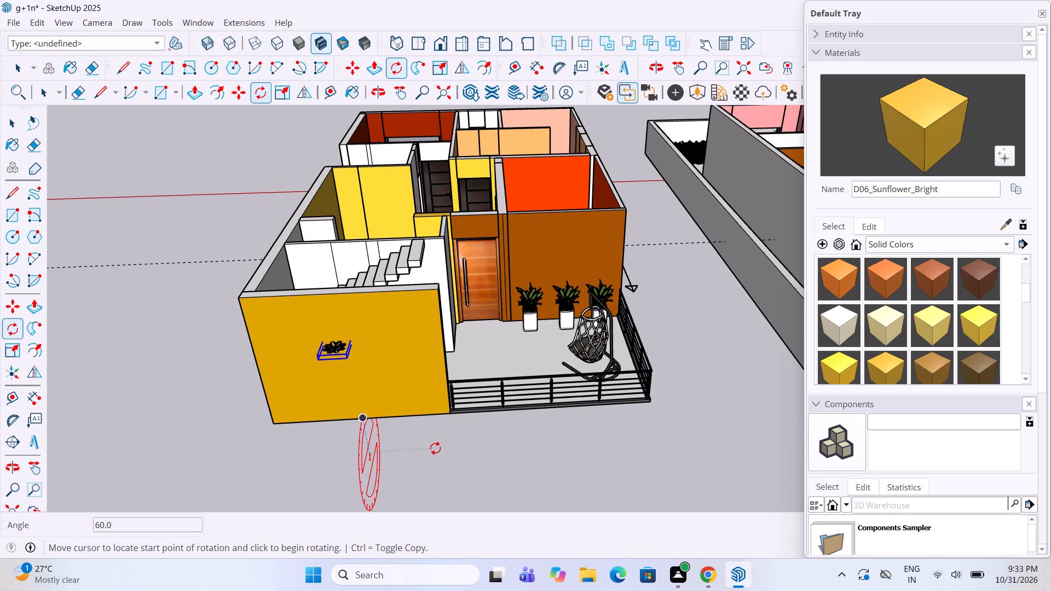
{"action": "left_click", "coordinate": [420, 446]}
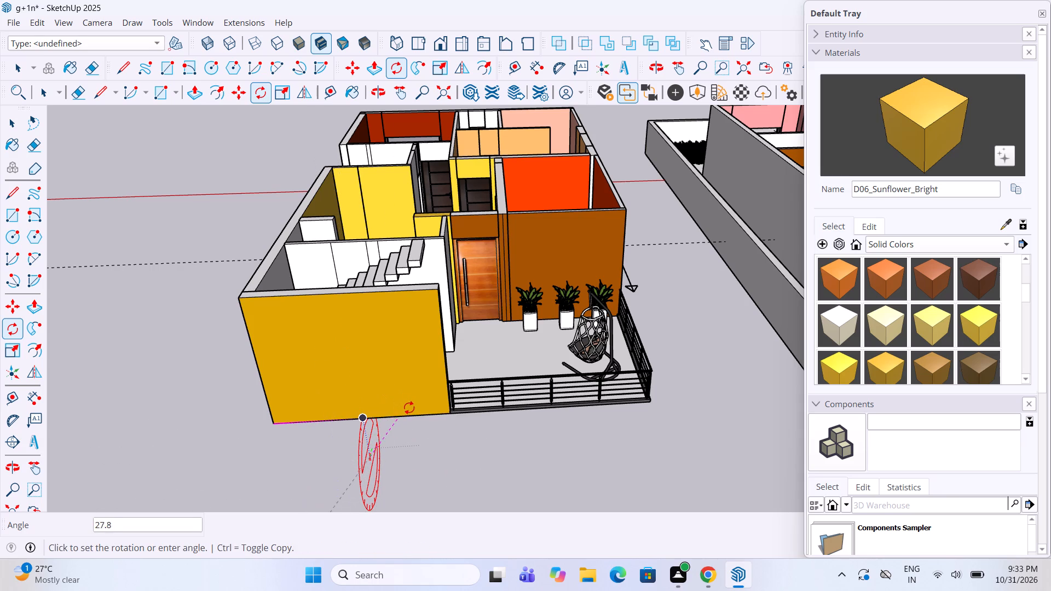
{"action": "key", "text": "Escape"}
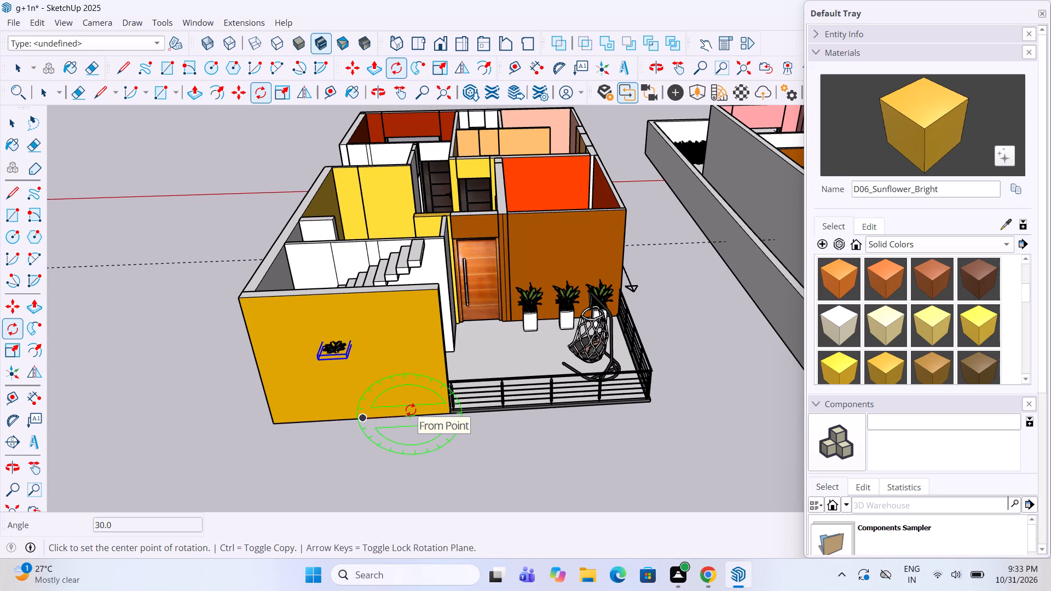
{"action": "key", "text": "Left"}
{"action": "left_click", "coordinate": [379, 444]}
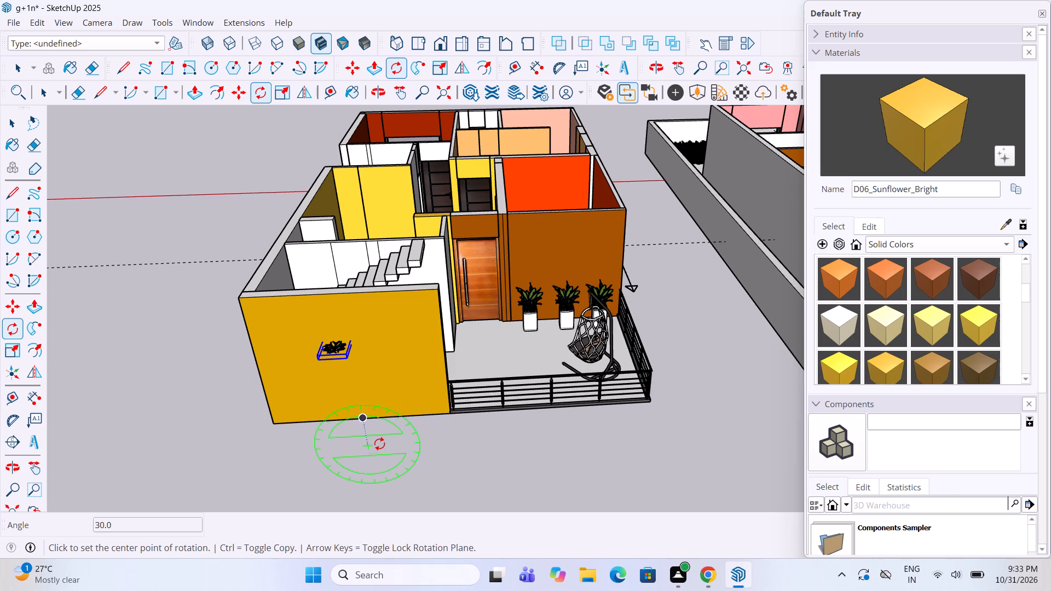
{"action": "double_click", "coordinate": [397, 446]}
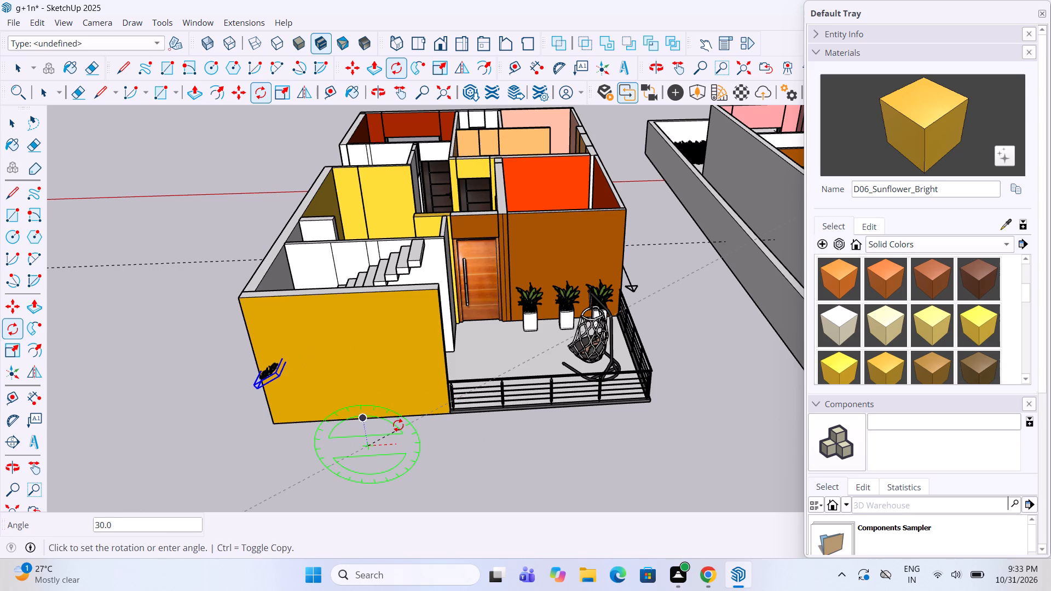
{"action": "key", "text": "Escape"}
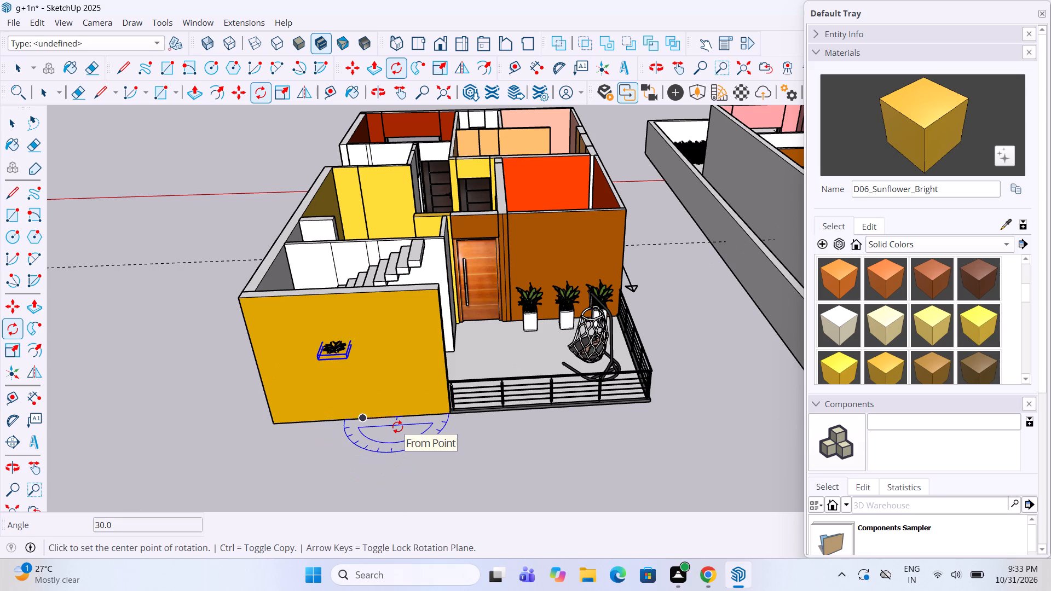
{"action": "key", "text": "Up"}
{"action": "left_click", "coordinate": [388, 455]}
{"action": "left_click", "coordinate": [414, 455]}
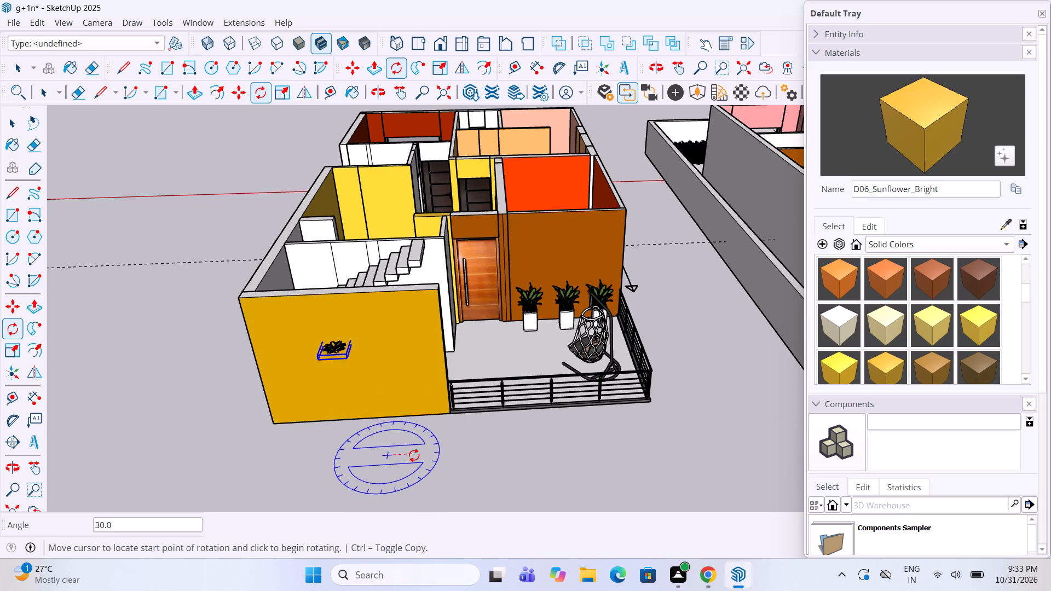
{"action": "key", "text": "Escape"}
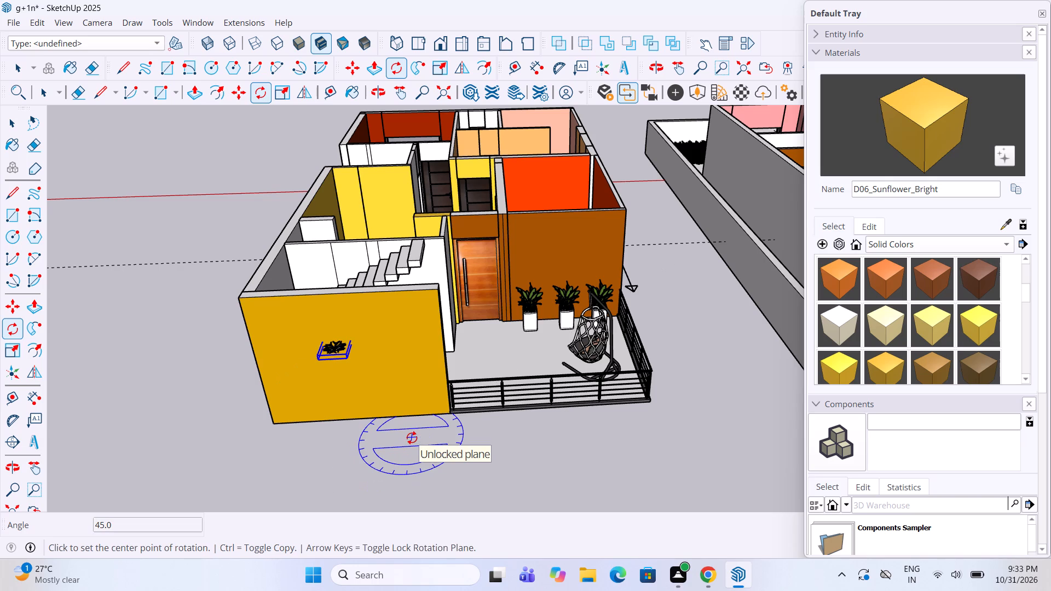
Rotate the imported star decoration about half a turn in the plane parallel to the yellow front wall.
{"action": "key", "text": "Down"}
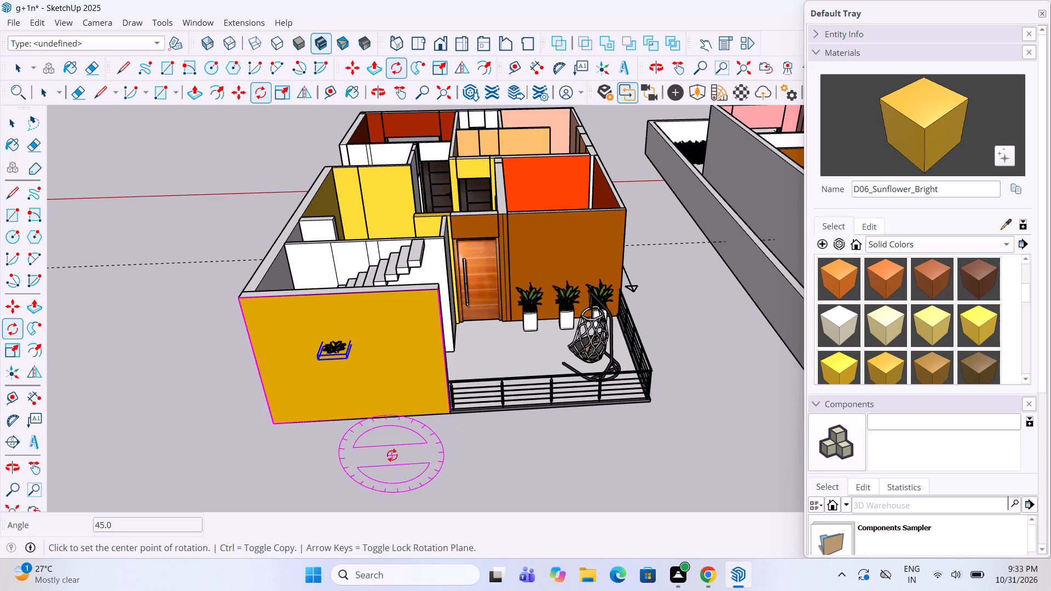
{"action": "left_click", "coordinate": [392, 455]}
{"action": "left_click", "coordinate": [421, 456]}
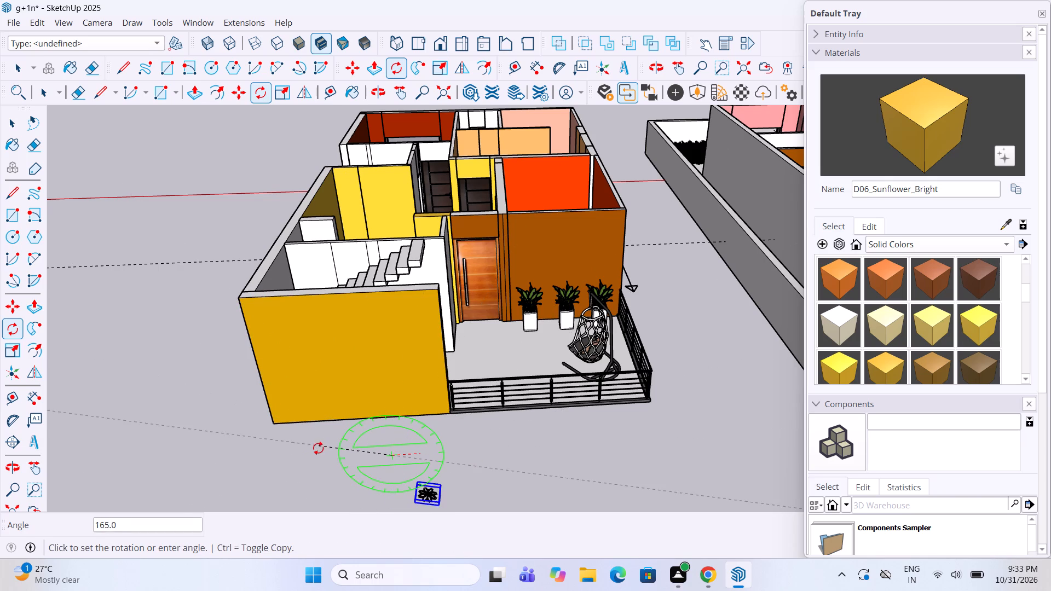
{"action": "left_click", "coordinate": [308, 457]}
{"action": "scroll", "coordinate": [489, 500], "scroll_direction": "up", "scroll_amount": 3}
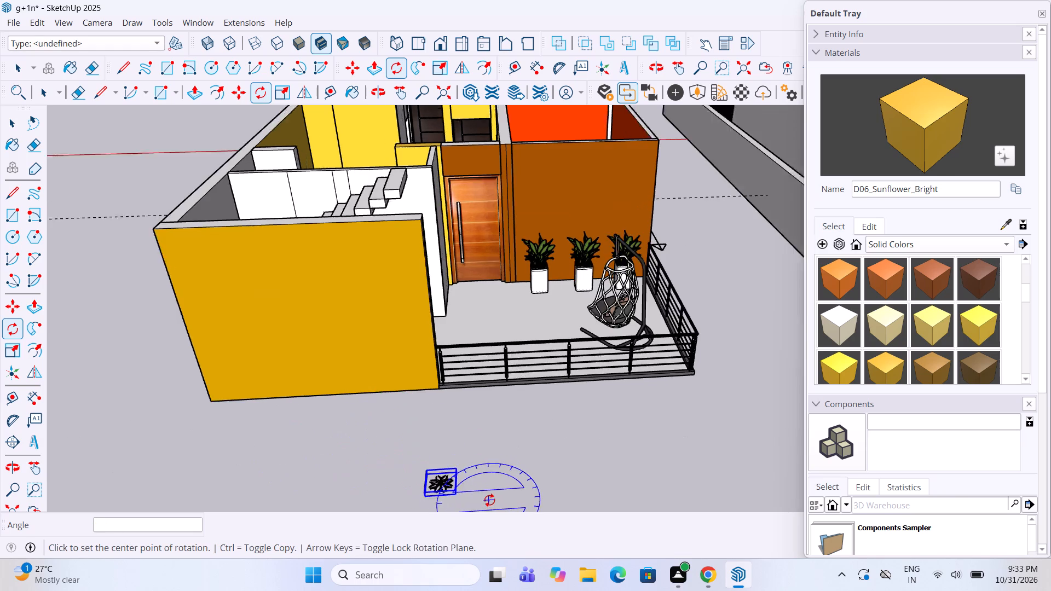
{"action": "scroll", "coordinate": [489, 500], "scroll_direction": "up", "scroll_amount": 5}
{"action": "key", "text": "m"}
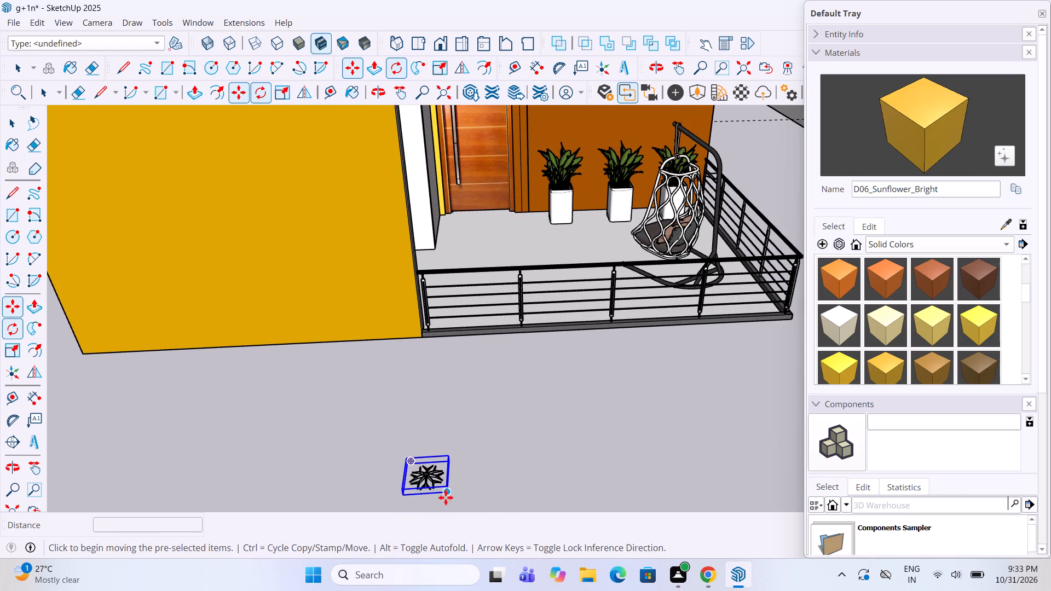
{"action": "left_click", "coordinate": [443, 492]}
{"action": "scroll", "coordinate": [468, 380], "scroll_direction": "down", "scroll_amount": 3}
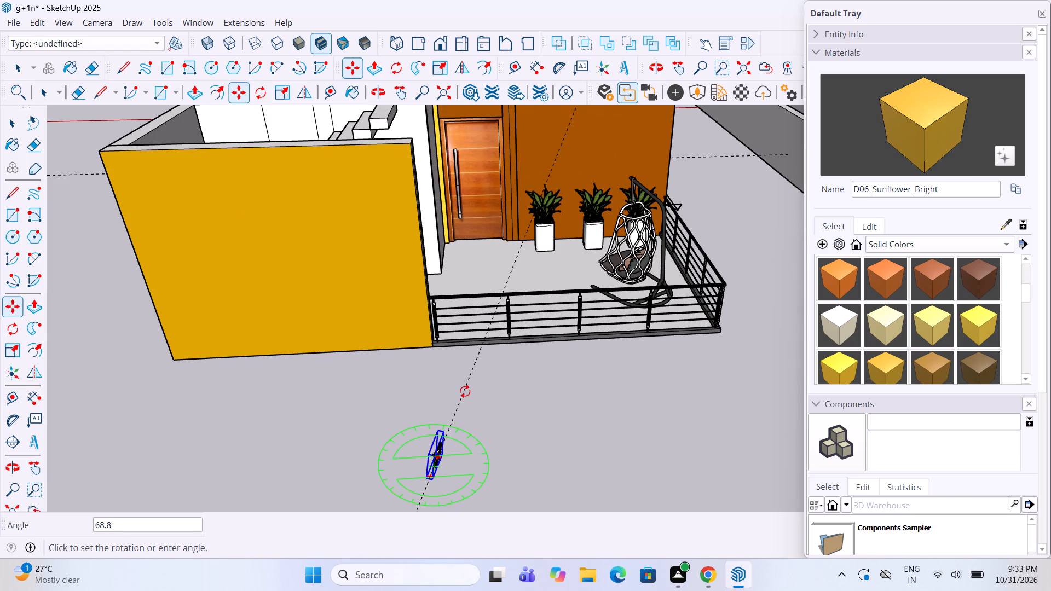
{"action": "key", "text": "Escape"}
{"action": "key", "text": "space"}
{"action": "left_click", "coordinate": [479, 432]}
Rotate the flat-lying star decoration about the red axis so it stands upright, parallel to the yellow front wall.
{"action": "middle_click_drag", "start_coordinate": [471, 449], "coordinate": [451, 385]}
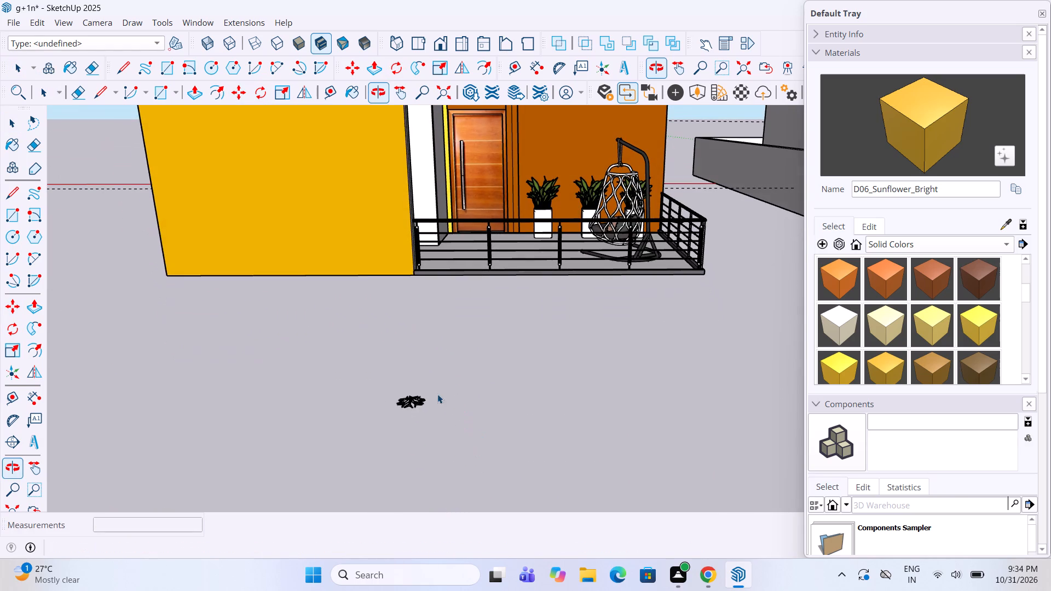
{"action": "left_click", "coordinate": [422, 396]}
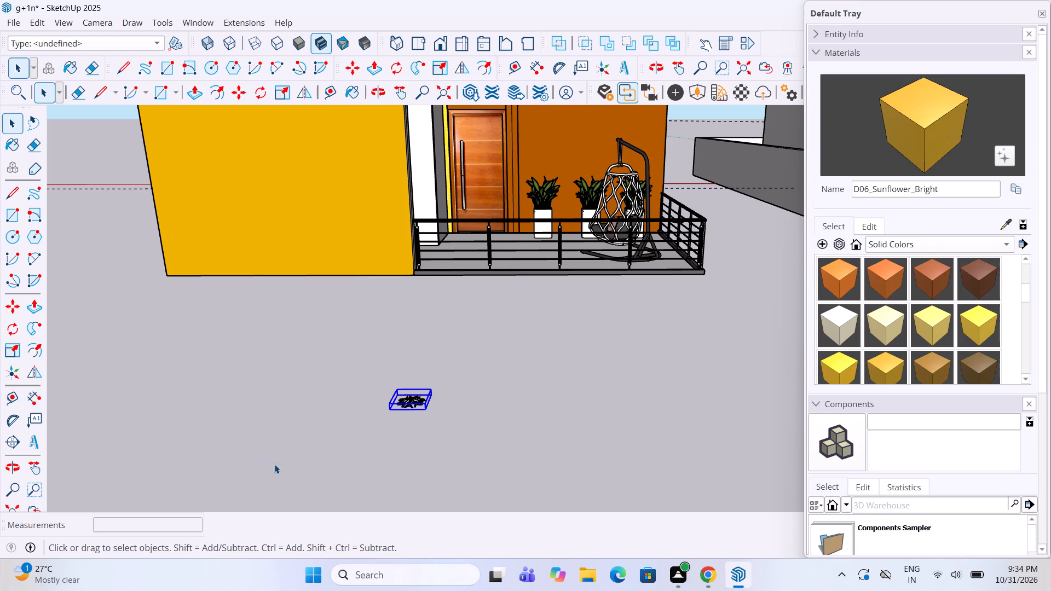
{"action": "left_click", "coordinate": [4, 328]}
{"action": "key", "text": "Up"}
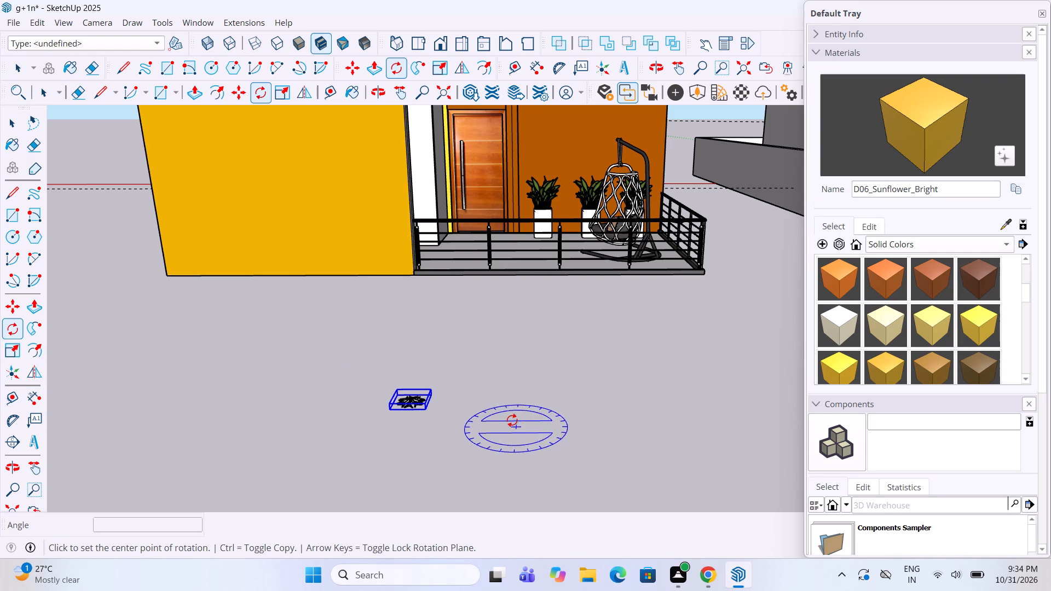
{"action": "key", "text": "Right"}
{"action": "left_click", "coordinate": [449, 413]}
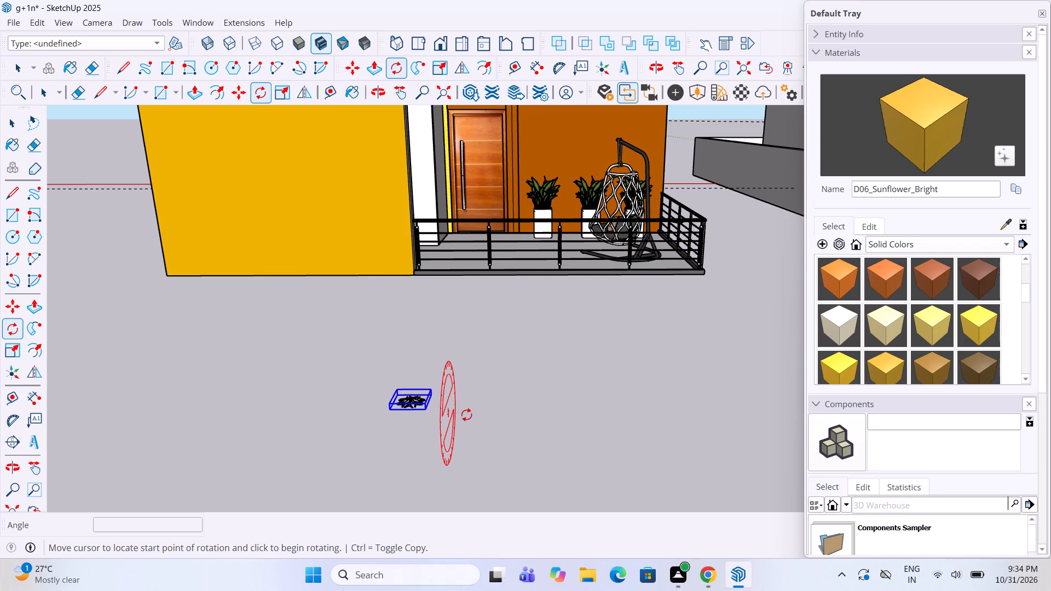
{"action": "left_click", "coordinate": [491, 415]}
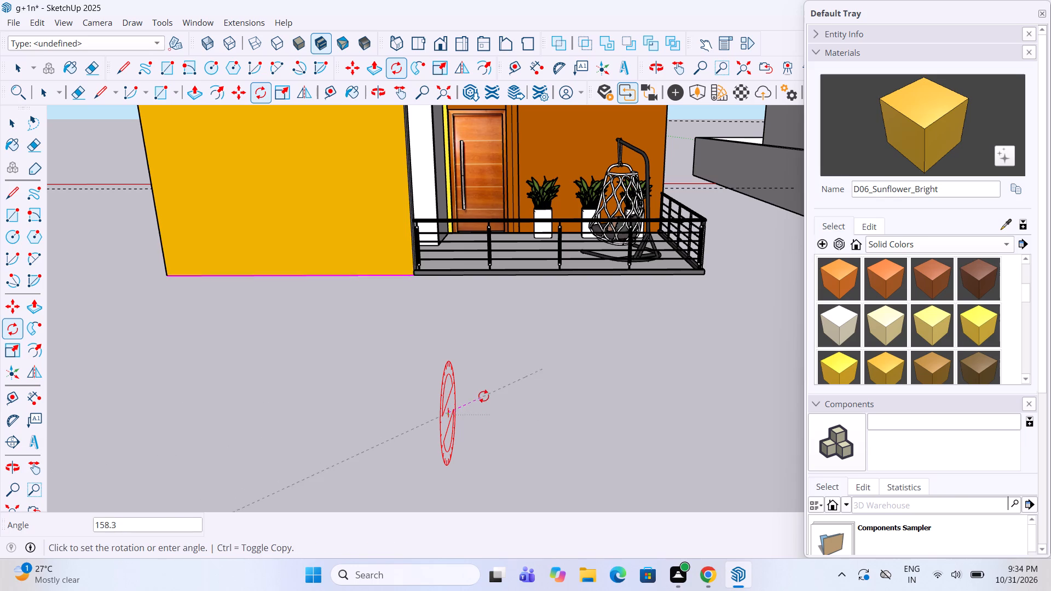
{"action": "scroll", "coordinate": [483, 396], "scroll_direction": "down", "scroll_amount": 17}
{"action": "scroll", "coordinate": [483, 396], "scroll_direction": "down", "scroll_amount": 5}
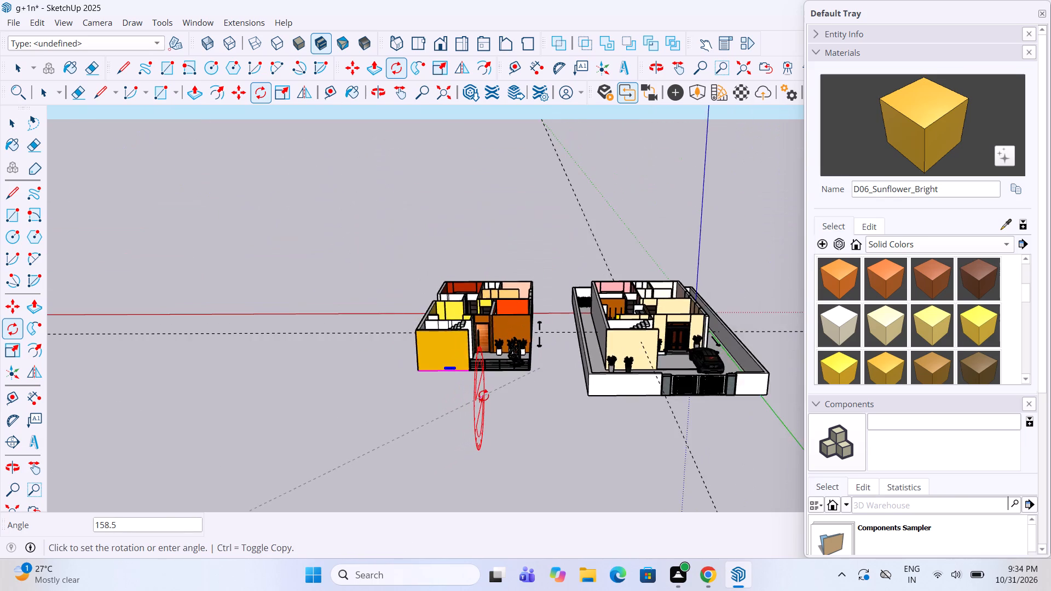
{"action": "scroll", "coordinate": [483, 396], "scroll_direction": "up", "scroll_amount": 11}
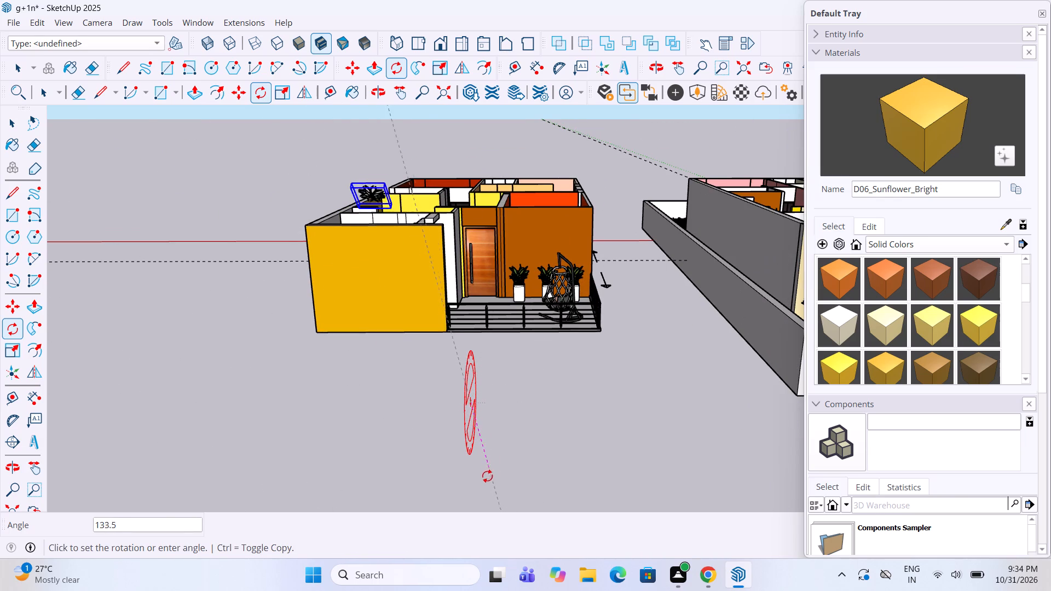
{"action": "left_click", "coordinate": [474, 500]}
Move the upright star decoration by its lower corner onto the face of the yellow front wall.
{"action": "scroll", "coordinate": [424, 386], "scroll_direction": "up", "scroll_amount": 2}
{"action": "key", "text": "m"}
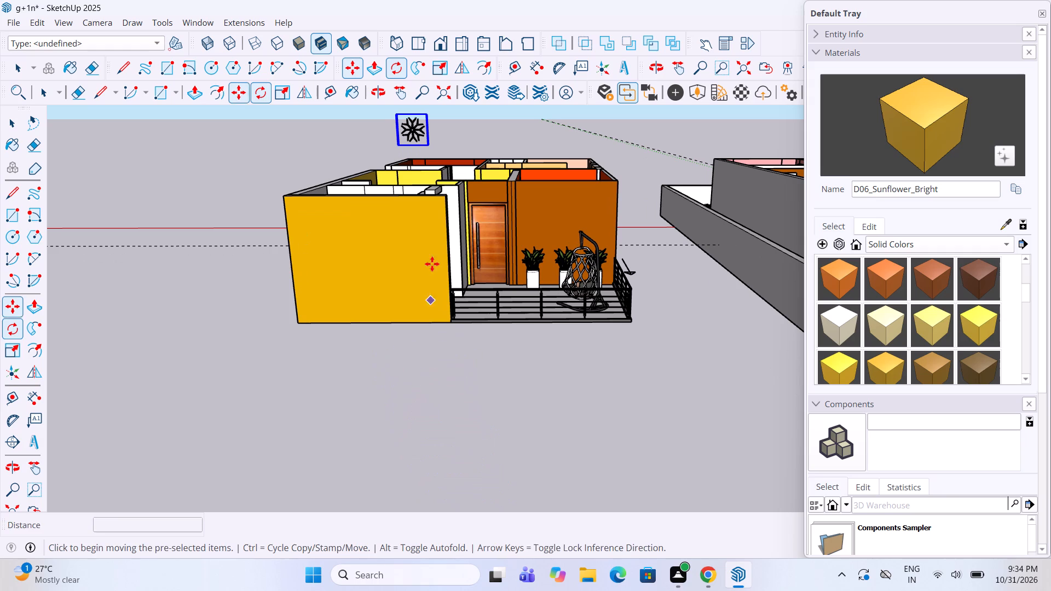
{"action": "left_click", "coordinate": [428, 145]}
{"action": "scroll", "coordinate": [411, 262], "scroll_direction": "up", "scroll_amount": 9}
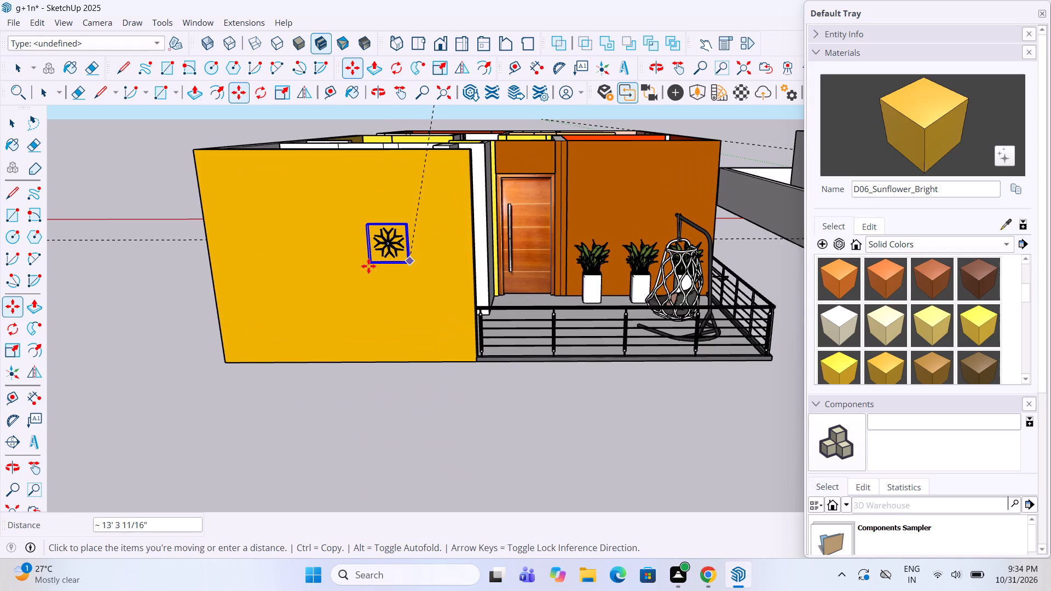
{"action": "middle_click_drag", "start_coordinate": [363, 235], "coordinate": [394, 256]}
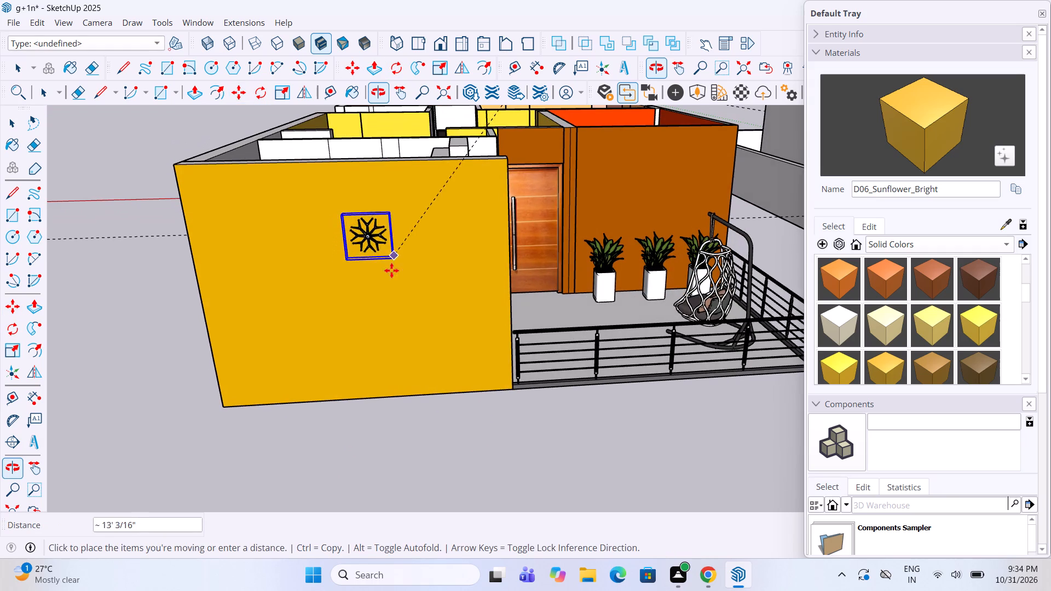
{"action": "left_click", "coordinate": [377, 283]}
Enlarge the star decoration uniformly by 1.80 from its upper corner and by 1.80 again from the opposite lower corner.
{"action": "key", "text": "s"}
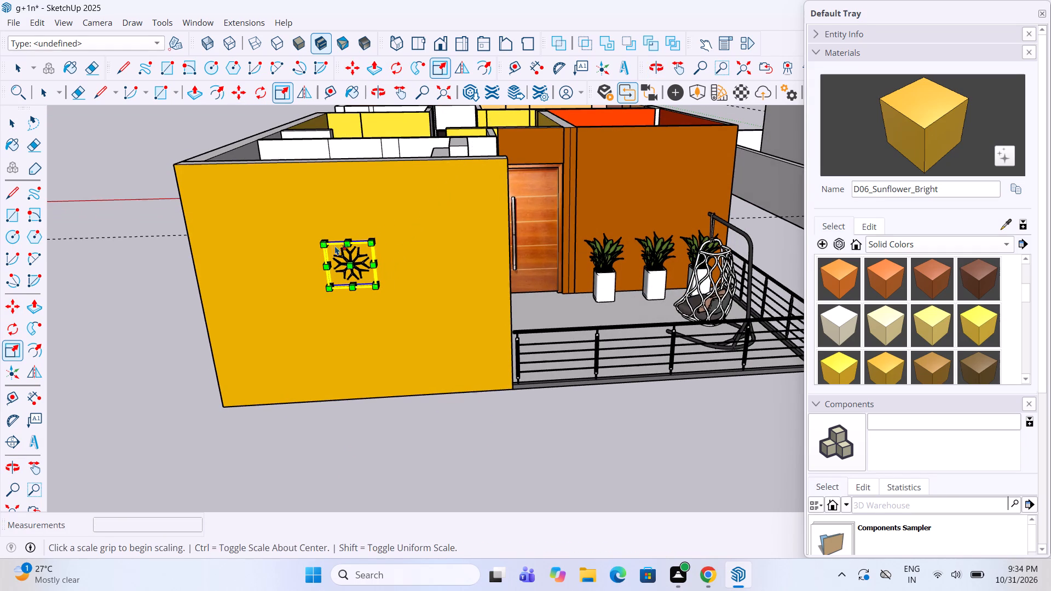
{"action": "left_click_drag", "start_coordinate": [322, 245], "coordinate": [251, 243]}
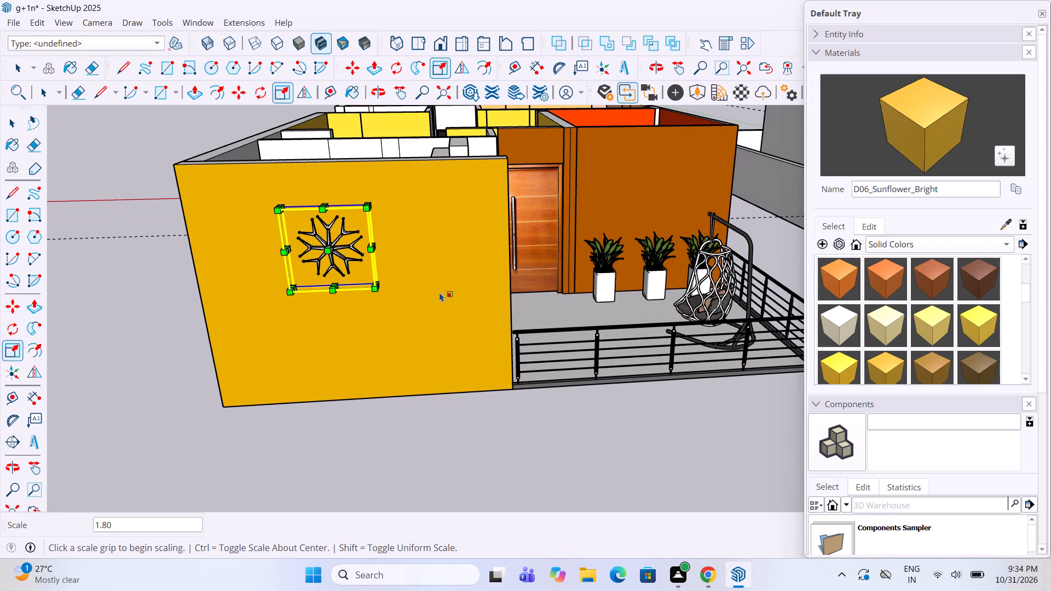
{"action": "left_click_drag", "start_coordinate": [371, 288], "coordinate": [403, 297]}
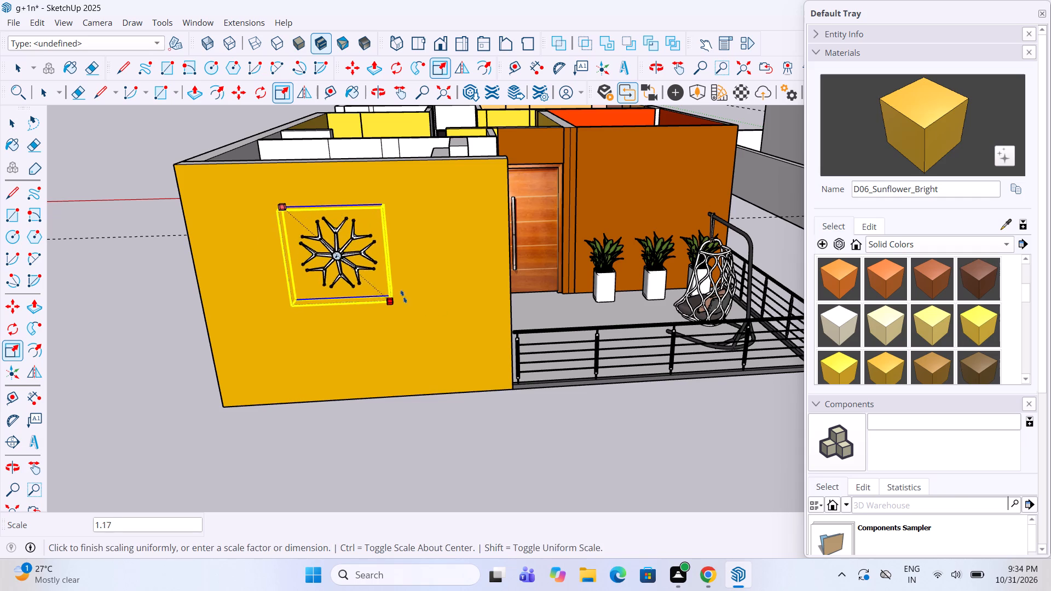
{"action": "left_click_drag", "start_coordinate": [403, 297], "coordinate": [458, 334]}
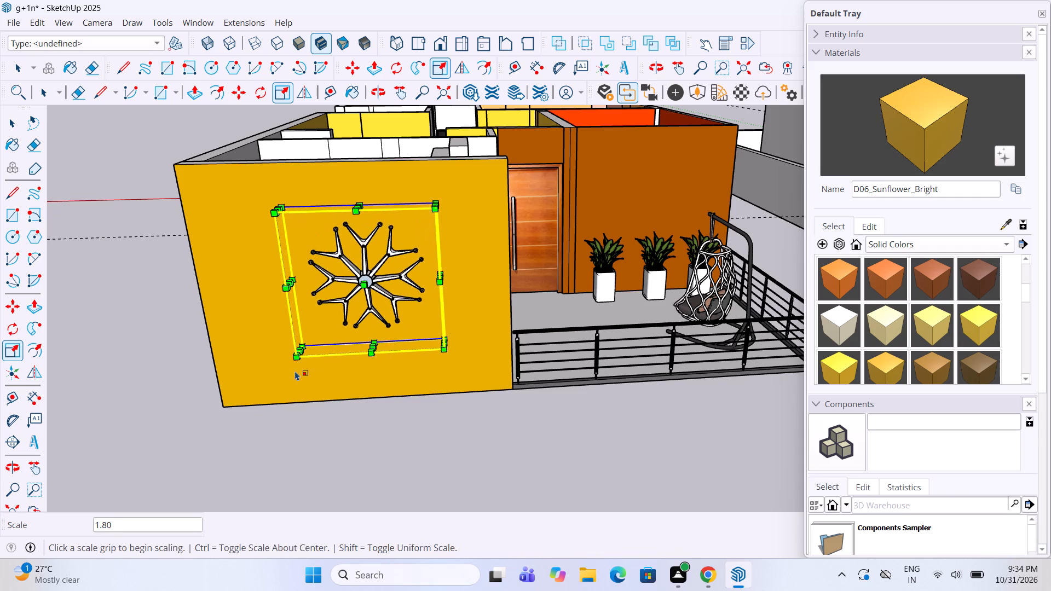
{"action": "key", "text": "space"}
{"action": "left_click", "coordinate": [181, 413]}
Shift the enlarged star decoration slightly away from the entrance side to centre it on the yellow front wall.
{"action": "scroll", "coordinate": [417, 380], "scroll_direction": "down", "scroll_amount": 2}
{"action": "middle_click_drag", "start_coordinate": [418, 375], "coordinate": [383, 369]}
{"action": "scroll", "coordinate": [373, 269], "scroll_direction": "up", "scroll_amount": 2}
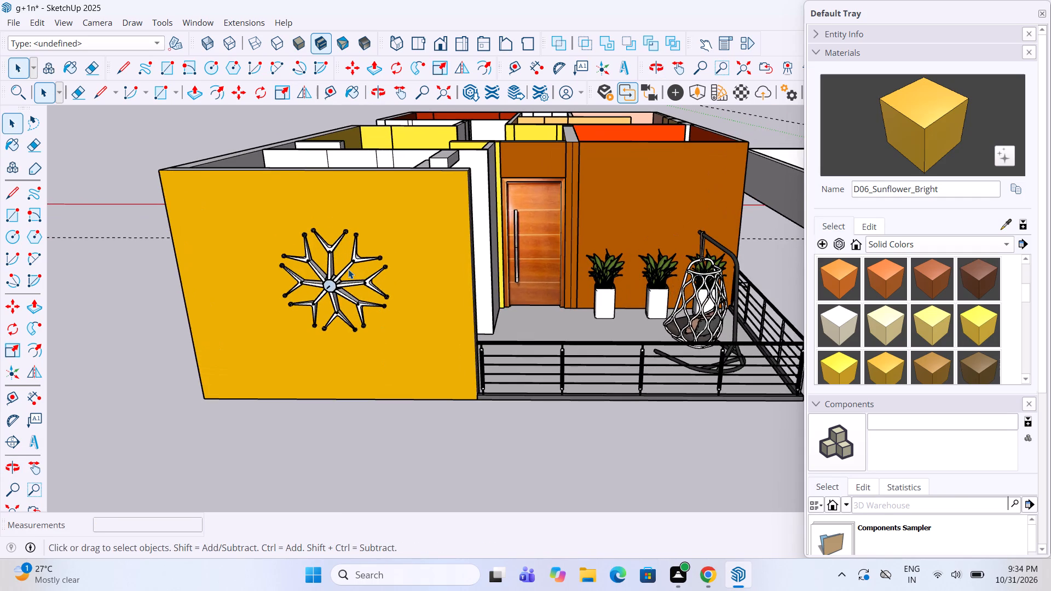
{"action": "left_click", "coordinate": [348, 269]}
{"action": "scroll", "coordinate": [348, 269], "scroll_direction": "up", "scroll_amount": 2}
{"action": "key", "text": "m"}
{"action": "left_click", "coordinate": [333, 281]}
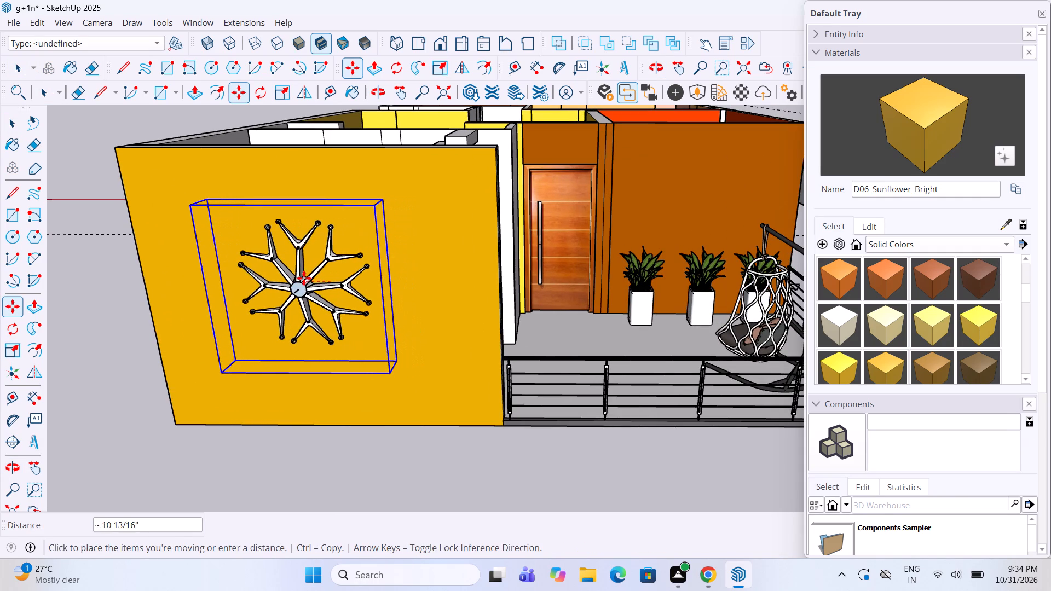
{"action": "left_click", "coordinate": [309, 278]}
{"action": "key", "text": "space"}
{"action": "left_click", "coordinate": [329, 457]}
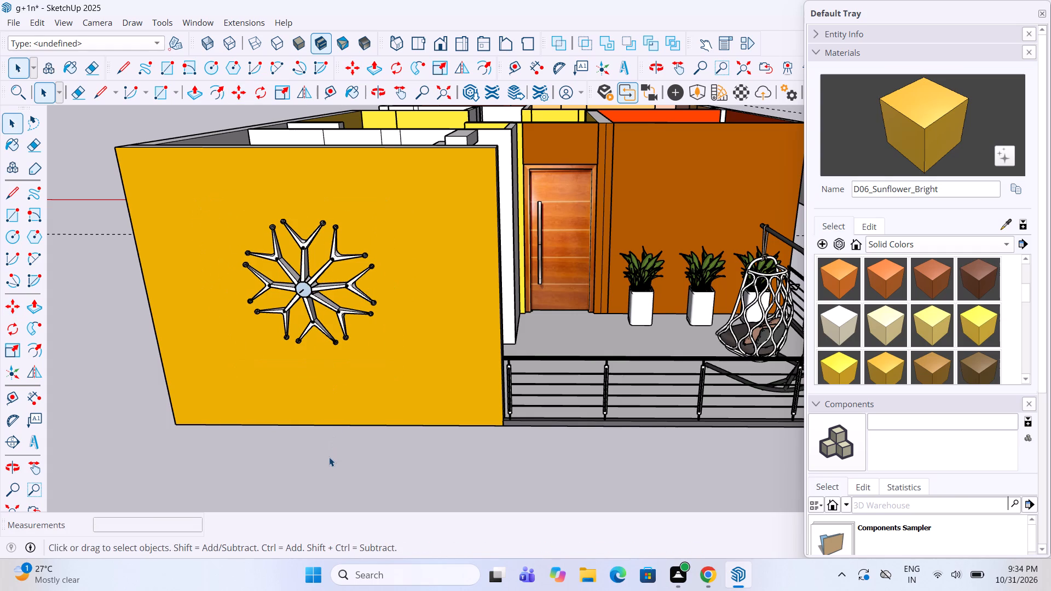
Look over the decorated front wall and both house floors side by side.
{"action": "scroll", "coordinate": [368, 427], "scroll_direction": "down", "scroll_amount": 5}
{"action": "scroll", "coordinate": [412, 385], "scroll_direction": "down", "scroll_amount": 5}
{"action": "middle_click_drag", "start_coordinate": [539, 264], "coordinate": [546, 313]}
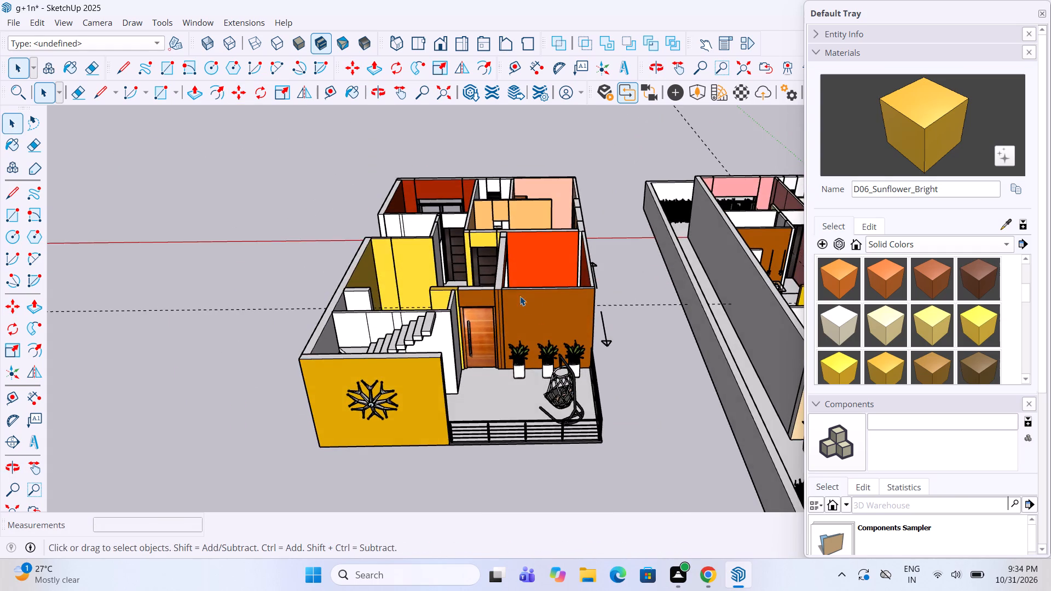
{"action": "scroll", "coordinate": [481, 257], "scroll_direction": "down", "scroll_amount": 14}
{"action": "scroll", "coordinate": [594, 302], "scroll_direction": "up", "scroll_amount": 5}
{"action": "scroll", "coordinate": [685, 280], "scroll_direction": "up", "scroll_amount": 5}
{"action": "middle_click_drag", "start_coordinate": [682, 280], "coordinate": [673, 280]}
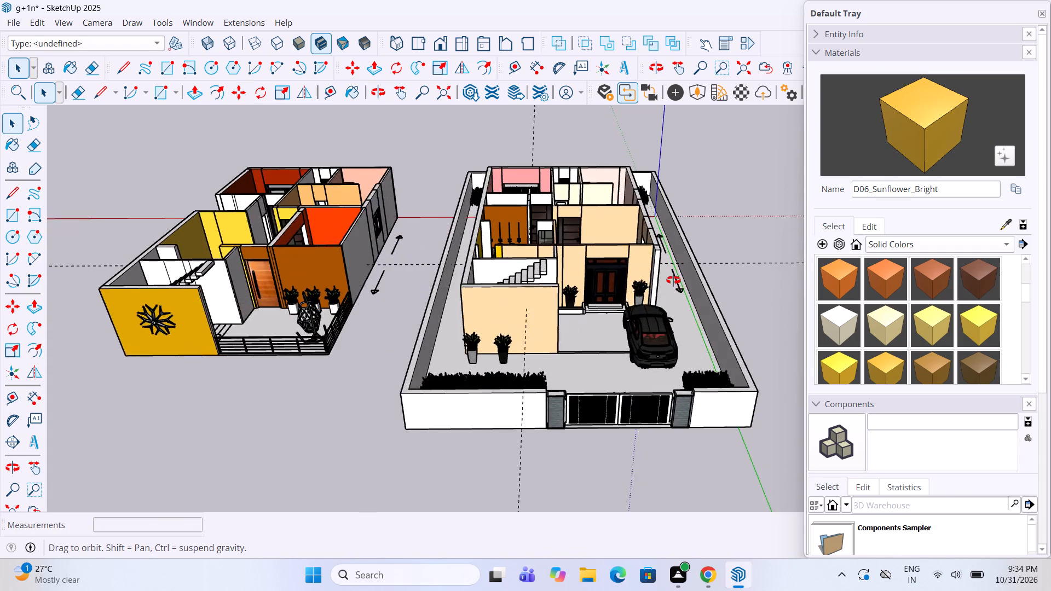
Frame both house floors in the view and start the Enscape rendering of the model.
{"action": "middle_click_drag", "start_coordinate": [673, 280], "coordinate": [658, 310]}
{"action": "scroll", "coordinate": [558, 129], "scroll_direction": "up", "scroll_amount": 3}
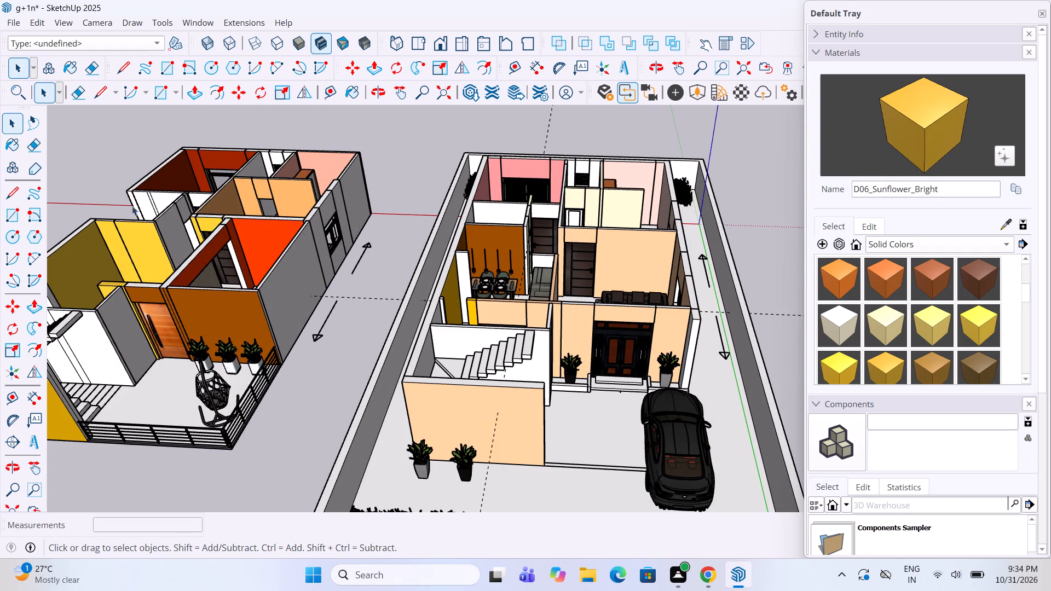
{"action": "scroll", "coordinate": [402, 347], "scroll_direction": "up", "scroll_amount": 2}
{"action": "middle_click_drag", "start_coordinate": [402, 347], "coordinate": [412, 352]}
{"action": "scroll", "coordinate": [412, 346], "scroll_direction": "down", "scroll_amount": 6}
{"action": "middle_click_drag", "start_coordinate": [423, 322], "coordinate": [447, 338]}
{"action": "left_click", "coordinate": [603, 83]}
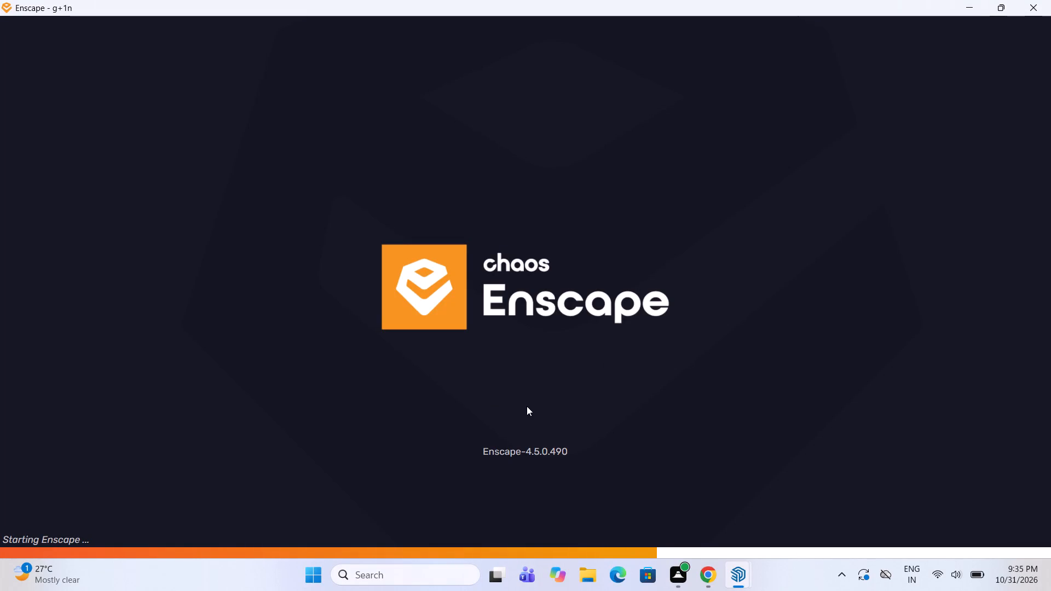
Examine the rendered ground floor up close, from the main entrance to the living room sofa and coffee table.
{"action": "scroll", "coordinate": [521, 332], "scroll_direction": "down", "scroll_amount": 2}
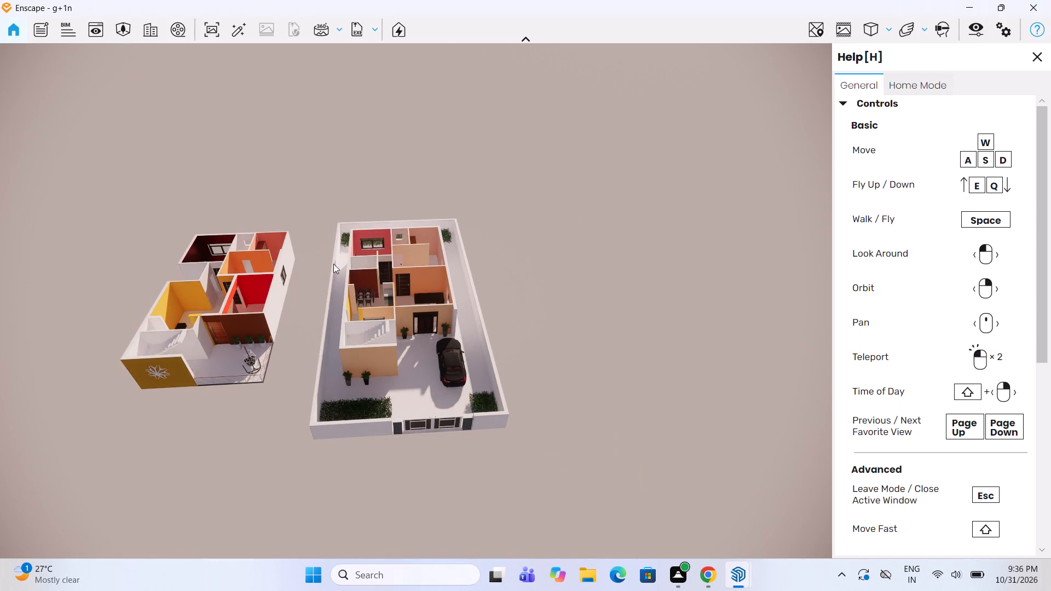
{"action": "scroll", "coordinate": [401, 341], "scroll_direction": "up", "scroll_amount": 10}
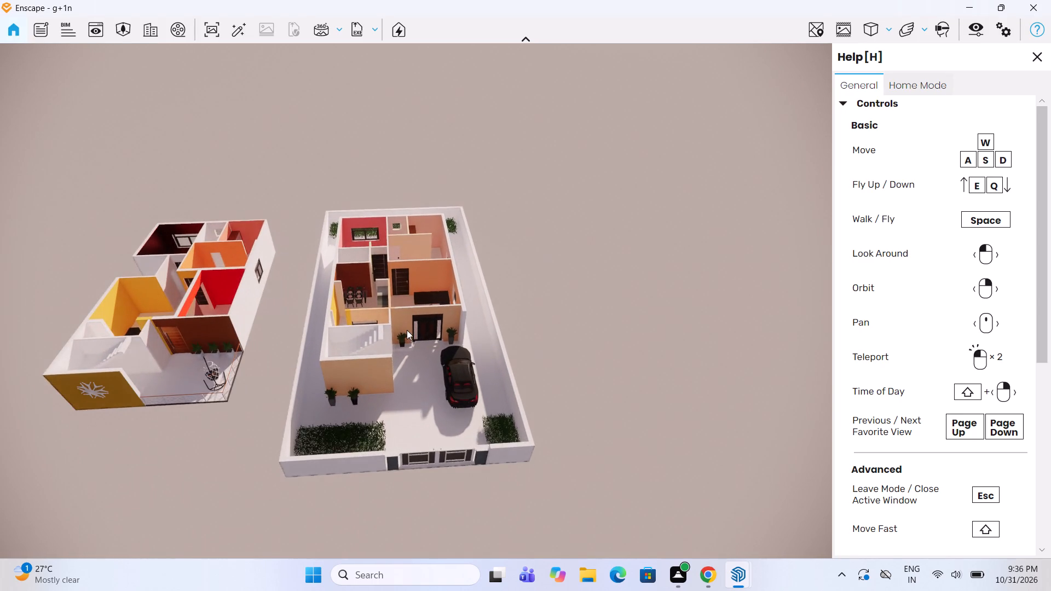
{"action": "scroll", "coordinate": [407, 330], "scroll_direction": "up", "scroll_amount": 20}
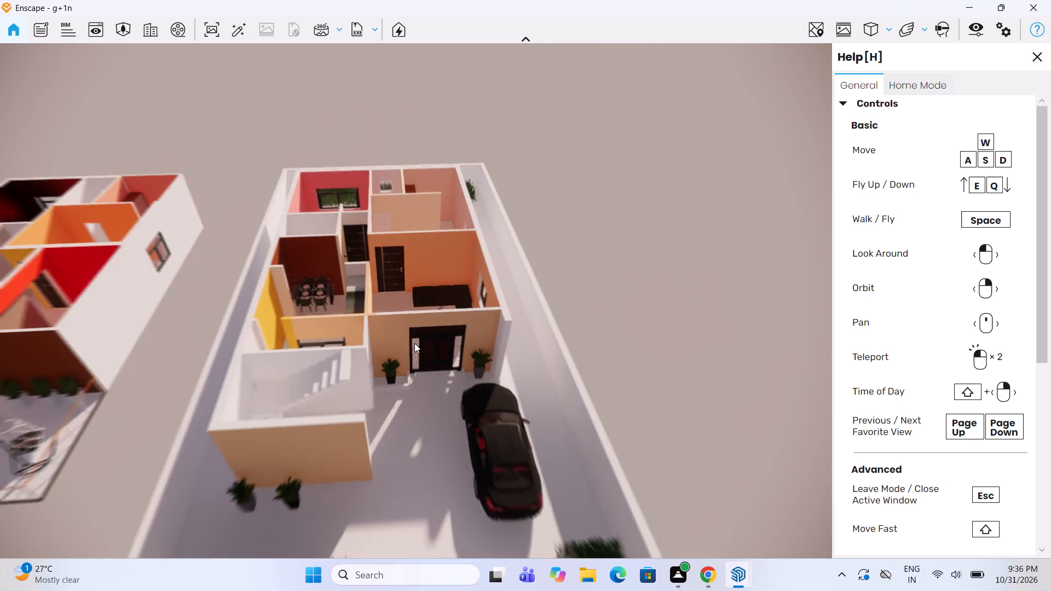
{"action": "scroll", "coordinate": [478, 341], "scroll_direction": "up", "scroll_amount": 6}
{"action": "scroll", "coordinate": [466, 245], "scroll_direction": "up", "scroll_amount": 6}
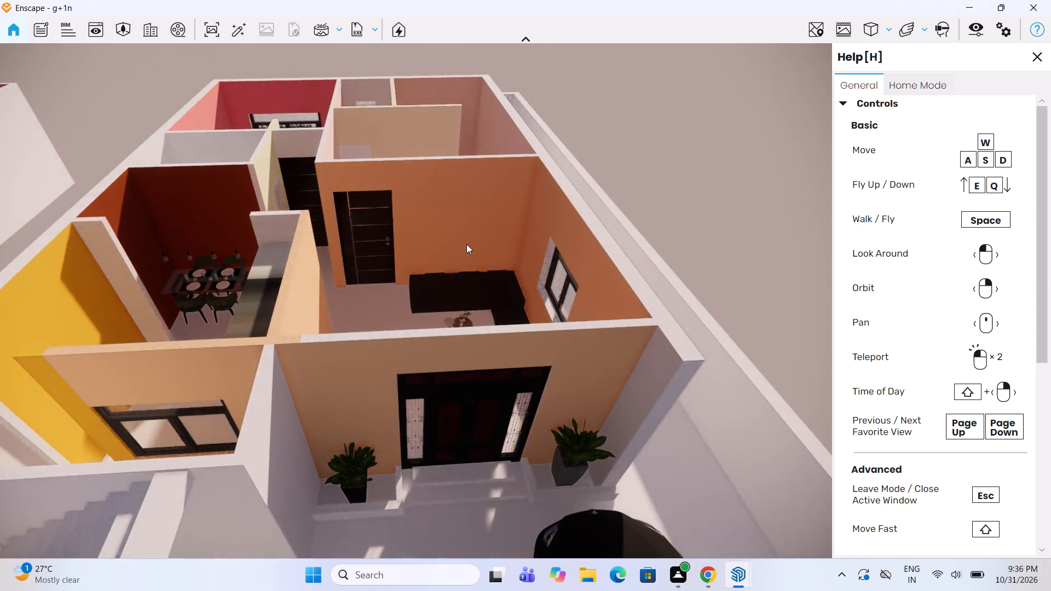
{"action": "scroll", "coordinate": [466, 244], "scroll_direction": "up", "scroll_amount": 8}
{"action": "scroll", "coordinate": [550, 263], "scroll_direction": "up", "scroll_amount": 4}
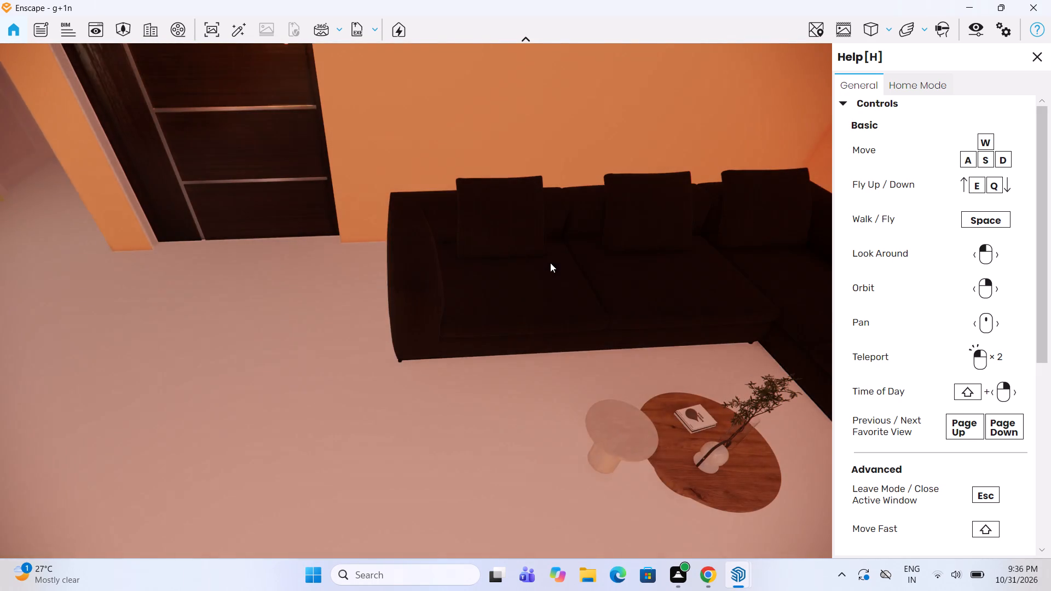
{"action": "scroll", "coordinate": [535, 326], "scroll_direction": "down", "scroll_amount": 14}
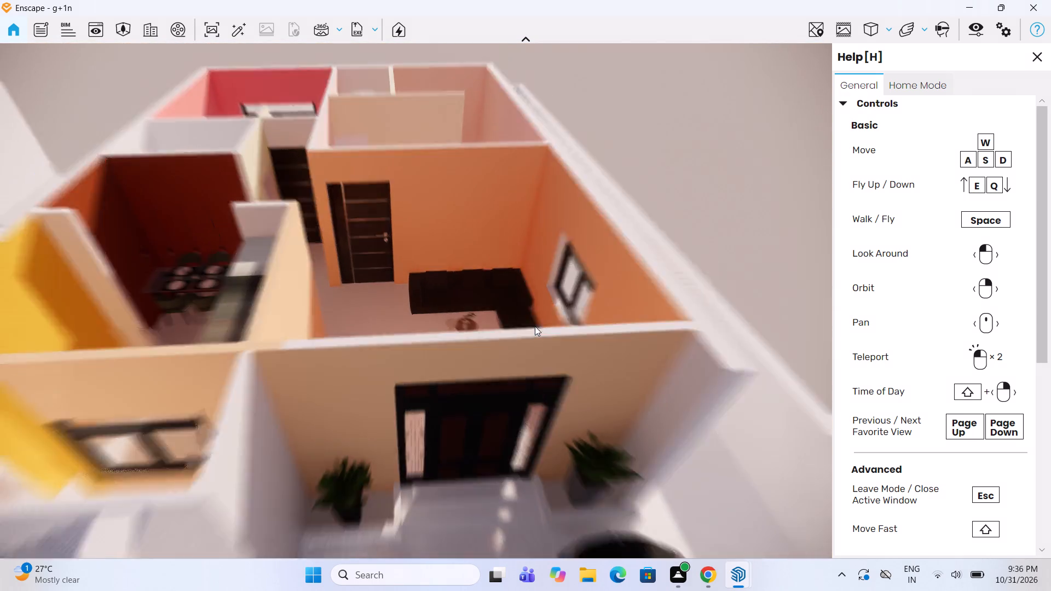
{"action": "scroll", "coordinate": [535, 326], "scroll_direction": "down", "scroll_amount": 2}
Examine the rendered dining area and the rear bedrooms of the ground floor.
{"action": "scroll", "coordinate": [243, 304], "scroll_direction": "up", "scroll_amount": 7}
{"action": "middle_click_drag", "start_coordinate": [246, 294], "coordinate": [451, 309]}
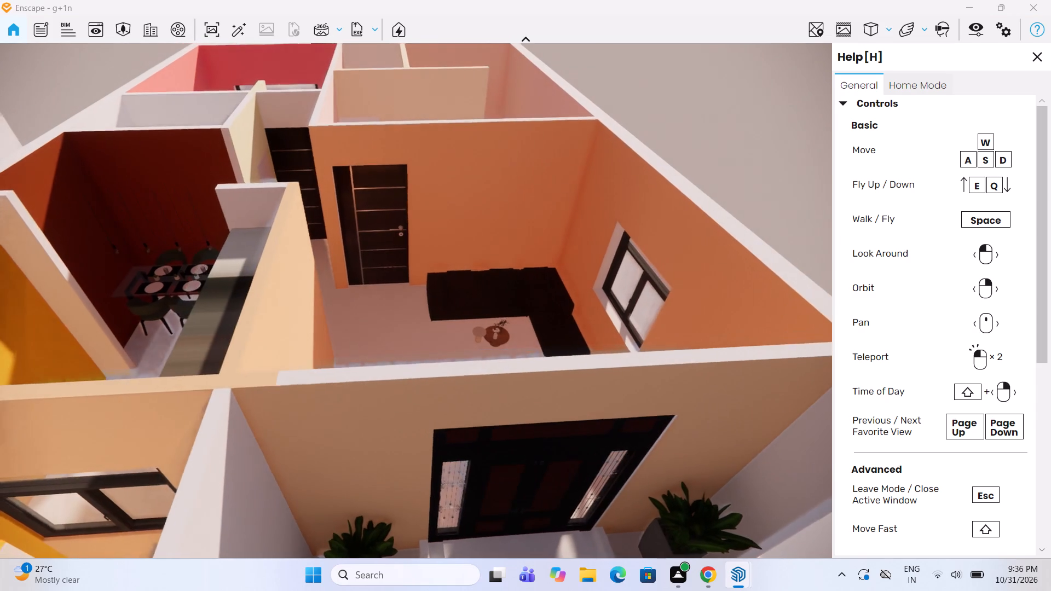
{"action": "middle_click_drag", "start_coordinate": [451, 309], "coordinate": [629, 512]}
{"action": "middle_click_drag", "start_coordinate": [278, 88], "coordinate": [421, 558]}
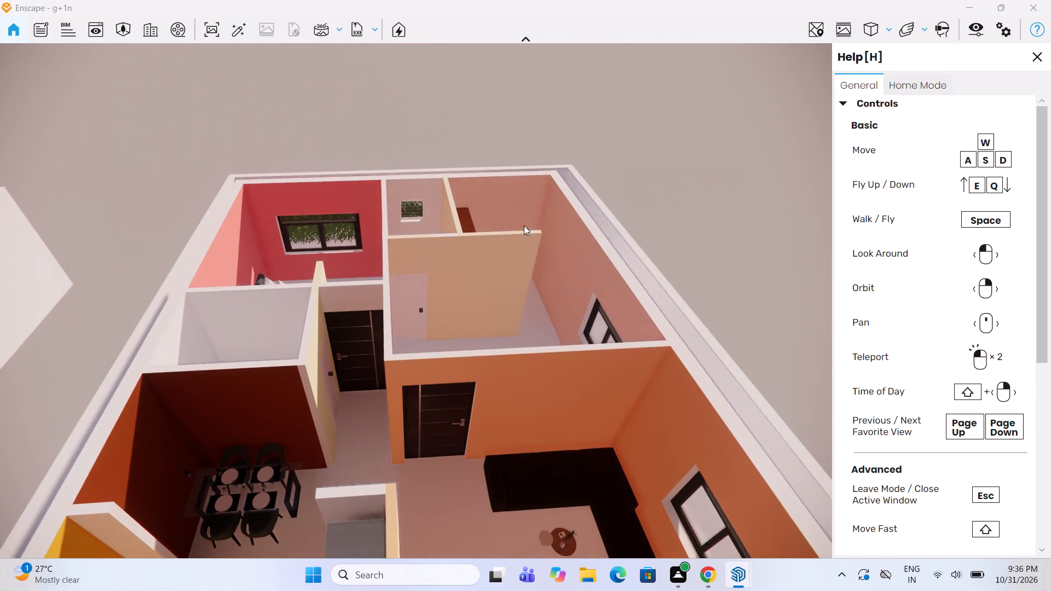
{"action": "middle_click_drag", "start_coordinate": [519, 220], "coordinate": [461, 558]}
{"action": "middle_click_drag", "start_coordinate": [334, 110], "coordinate": [418, 385]}
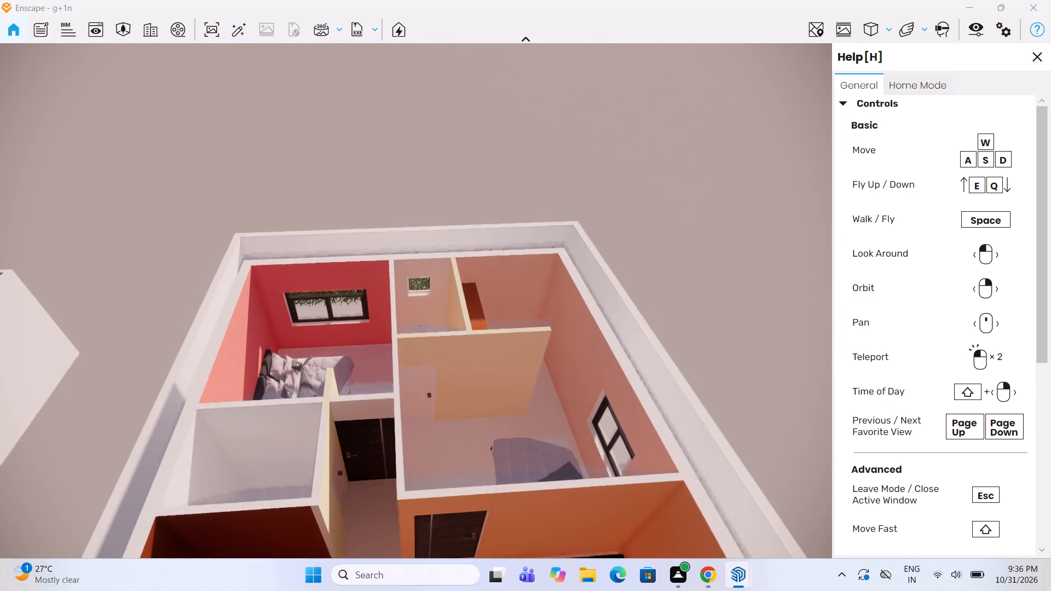
{"action": "middle_click_drag", "start_coordinate": [418, 385], "coordinate": [424, 341]}
{"action": "scroll", "coordinate": [359, 100], "scroll_direction": "up", "scroll_amount": 1}
{"action": "scroll", "coordinate": [454, 57], "scroll_direction": "down", "scroll_amount": 5}
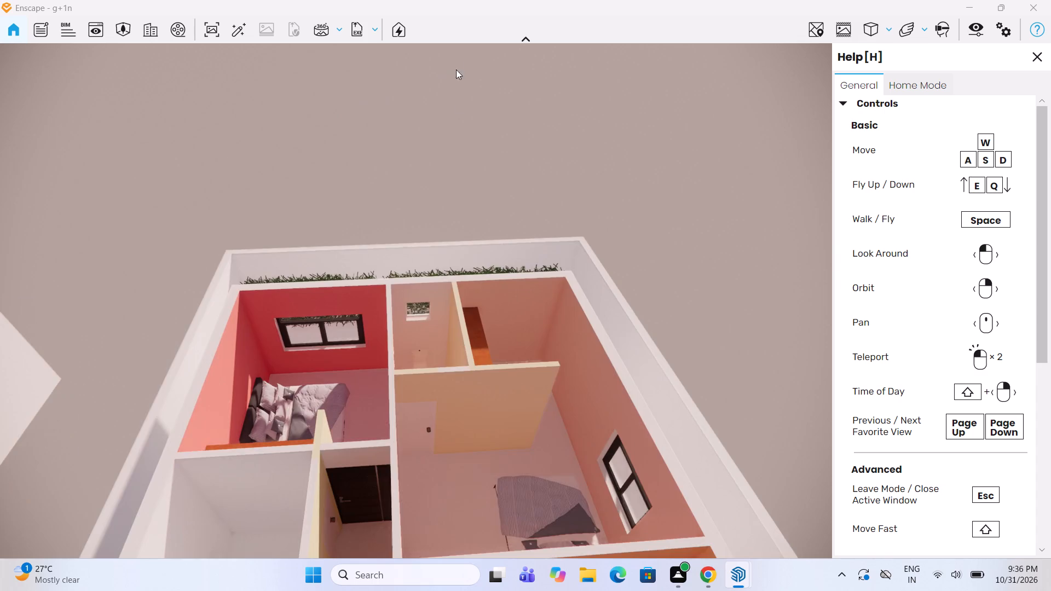
{"action": "scroll", "coordinate": [469, 168], "scroll_direction": "down", "scroll_amount": 13}
{"action": "scroll", "coordinate": [472, 187], "scroll_direction": "down", "scroll_amount": 14}
{"action": "scroll", "coordinate": [474, 199], "scroll_direction": "down", "scroll_amount": 12}
Look over both rendered house floors side by side, including the star decoration on the yellow front wall.
{"action": "middle_click_drag", "start_coordinate": [443, 322], "coordinate": [642, 162]}
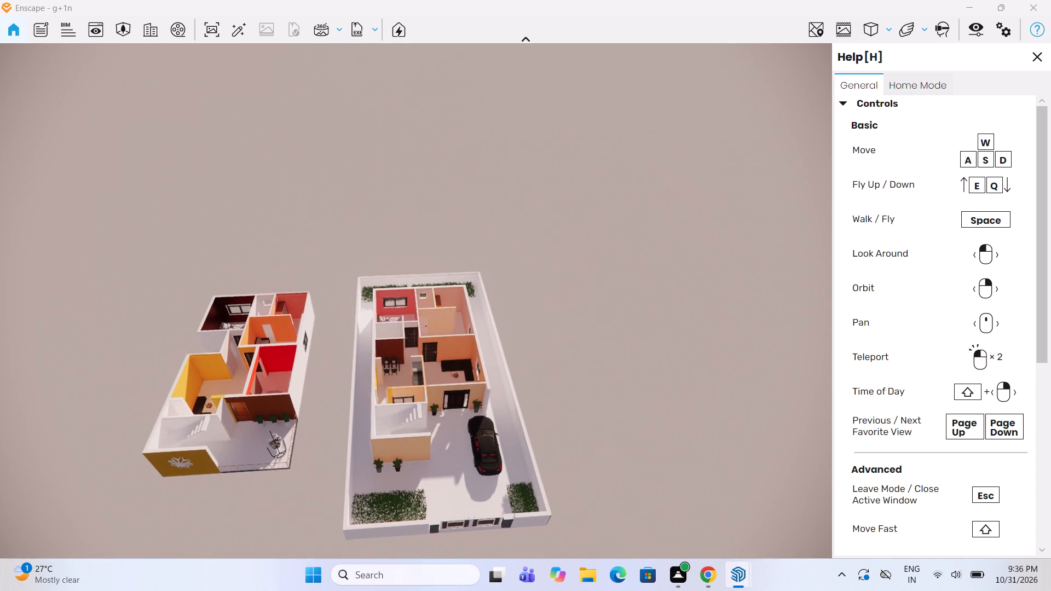
{"action": "middle_click_drag", "start_coordinate": [642, 162], "coordinate": [647, 159]}
{"action": "middle_click_drag", "start_coordinate": [61, 581], "coordinate": [239, 450]}
{"action": "middle_click_drag", "start_coordinate": [174, 502], "coordinate": [535, 211]}
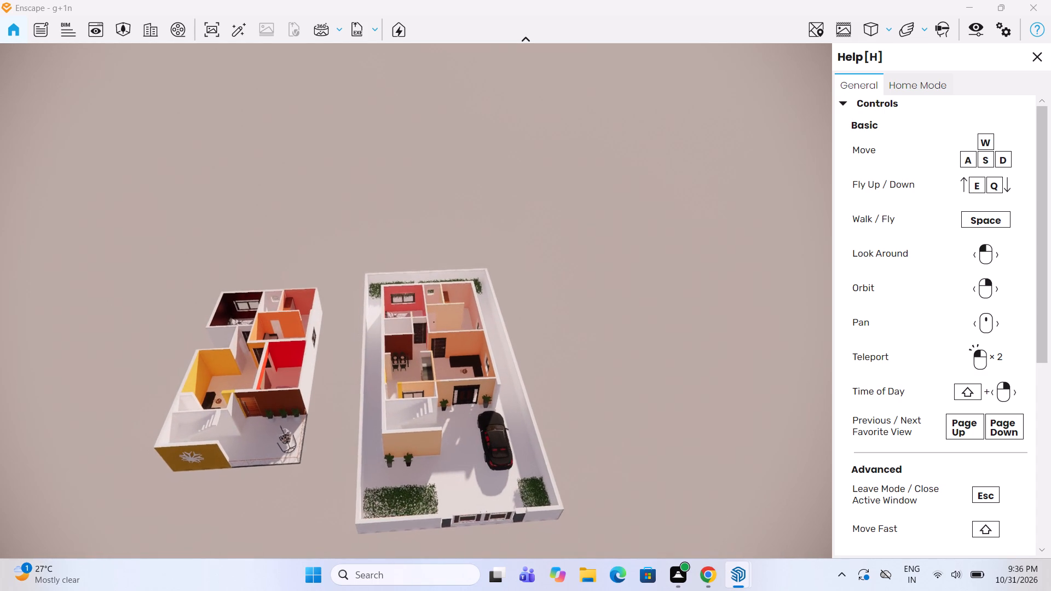
{"action": "middle_click_drag", "start_coordinate": [535, 211], "coordinate": [628, 141]}
{"action": "scroll", "coordinate": [0, 590], "scroll_direction": "up", "scroll_amount": 4}
{"action": "scroll", "coordinate": [243, 425], "scroll_direction": "up", "scroll_amount": 5}
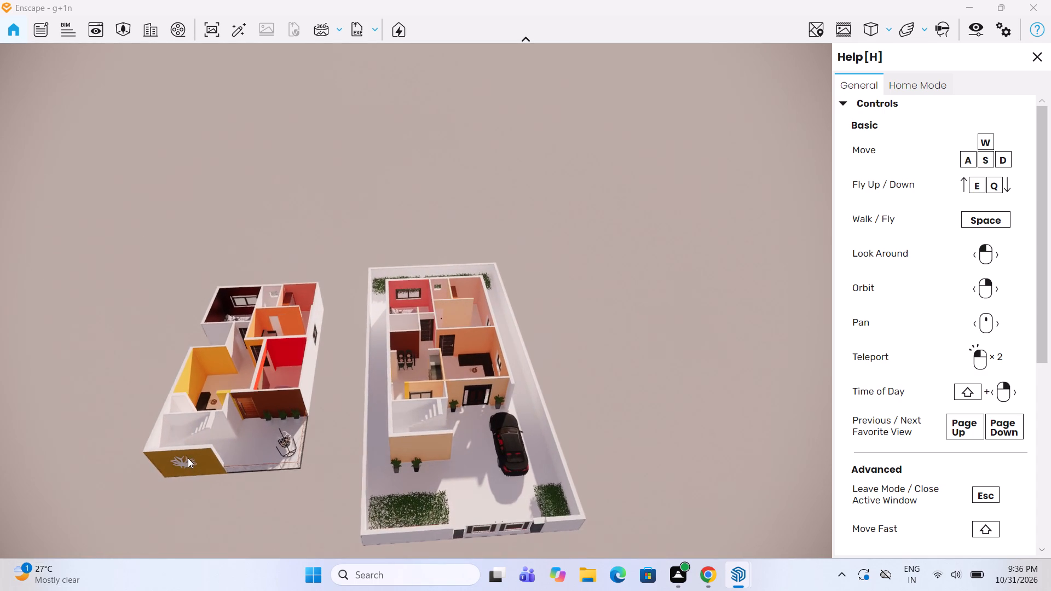
{"action": "scroll", "coordinate": [188, 458], "scroll_direction": "up", "scroll_amount": 1}
{"action": "scroll", "coordinate": [191, 470], "scroll_direction": "down", "scroll_amount": 2}
{"action": "middle_click_drag", "start_coordinate": [199, 465], "coordinate": [478, 248]}
{"action": "left_click_drag", "start_coordinate": [83, 491], "coordinate": [530, 217]}
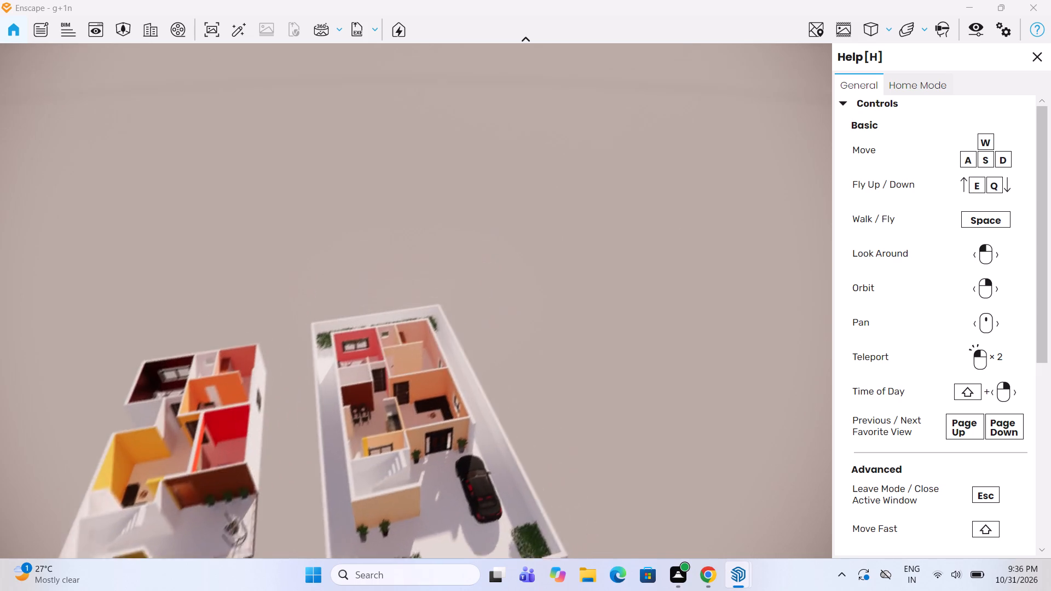
{"action": "left_click_drag", "start_coordinate": [530, 217], "coordinate": [303, 328]}
{"action": "scroll", "coordinate": [492, 408], "scroll_direction": "up", "scroll_amount": 3}
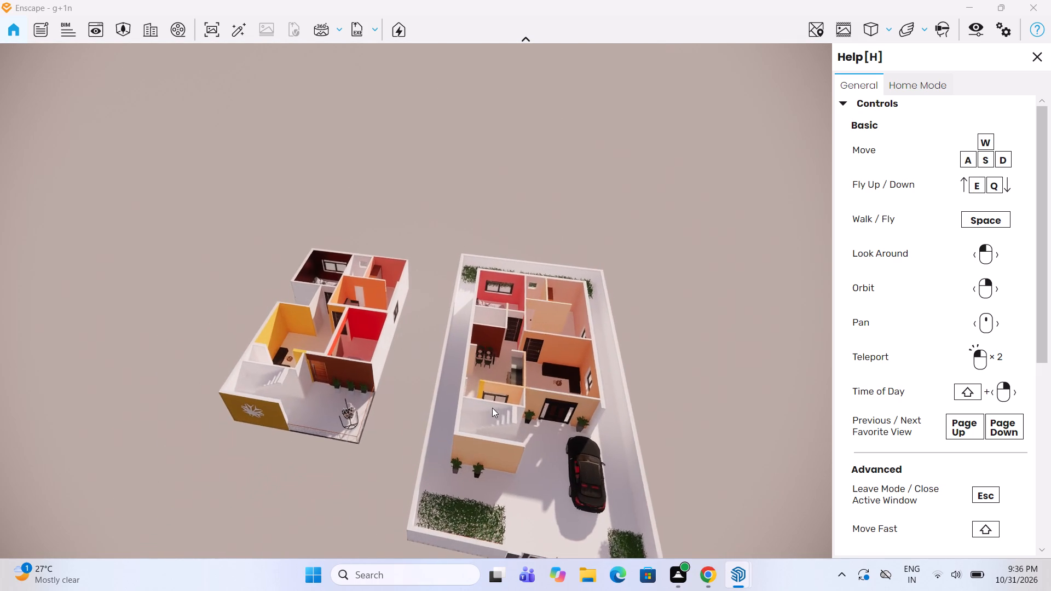
{"action": "scroll", "coordinate": [492, 408], "scroll_direction": "up", "scroll_amount": 2}
{"action": "scroll", "coordinate": [492, 408], "scroll_direction": "down", "scroll_amount": 4}
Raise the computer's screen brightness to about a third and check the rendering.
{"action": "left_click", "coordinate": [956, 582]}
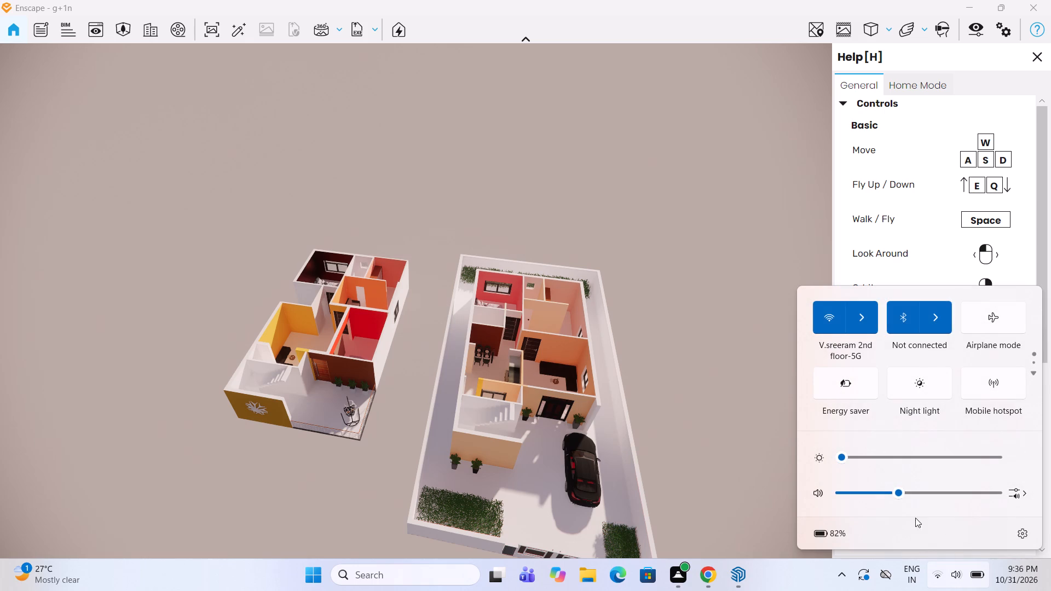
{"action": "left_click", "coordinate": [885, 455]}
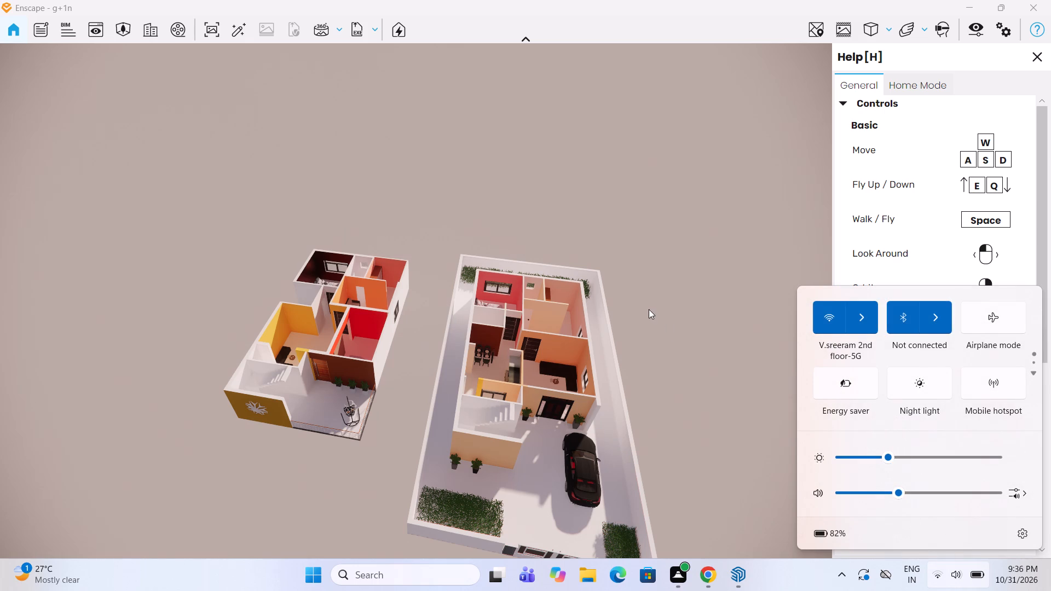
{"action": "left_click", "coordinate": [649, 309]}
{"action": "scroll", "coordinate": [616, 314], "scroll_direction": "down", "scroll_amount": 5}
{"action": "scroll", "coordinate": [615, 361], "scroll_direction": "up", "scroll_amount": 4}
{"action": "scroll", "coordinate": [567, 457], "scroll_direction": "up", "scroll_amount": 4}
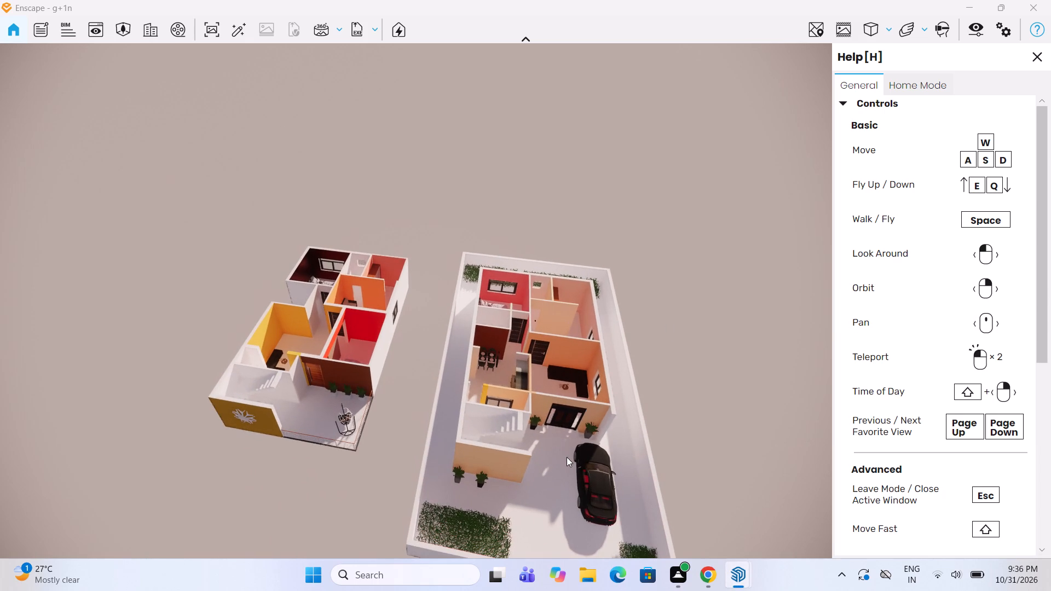
Lower the computer's screen brightness to a dim level.
{"action": "left_click", "coordinate": [943, 577]}
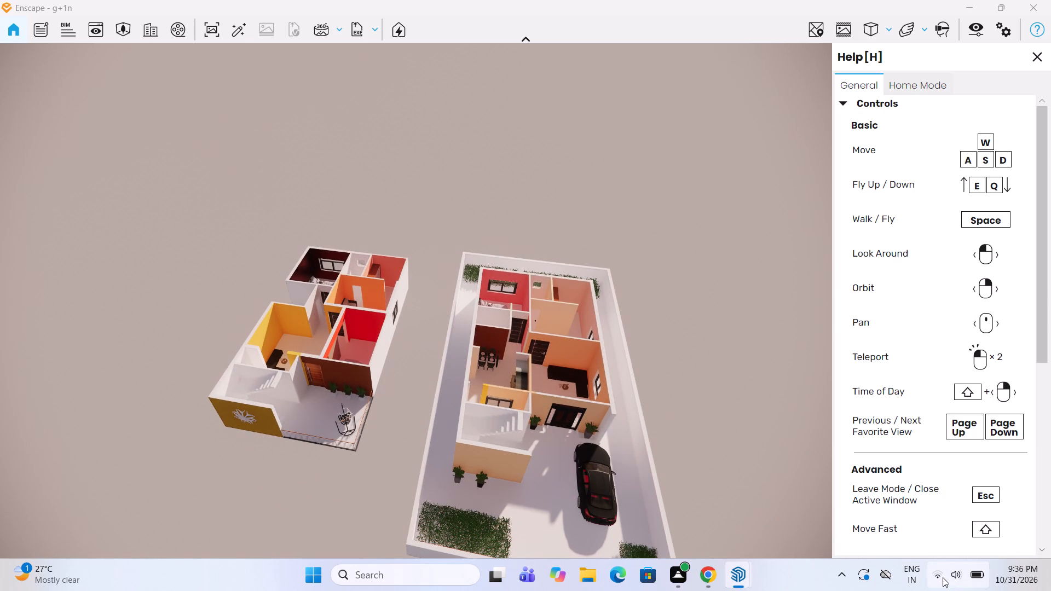
{"action": "left_click", "coordinate": [933, 580]}
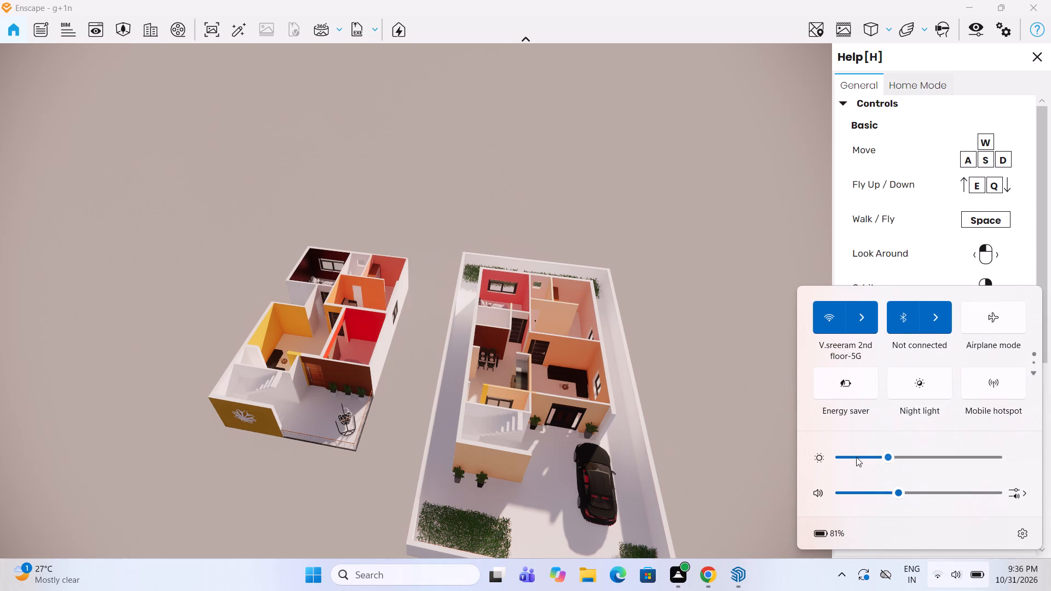
{"action": "left_click", "coordinate": [856, 457]}
{"action": "left_click", "coordinate": [764, 389]}
Take a last look at the rendered floors, close the Enscape rendering and return to the SketchUp model.
{"action": "scroll", "coordinate": [558, 334], "scroll_direction": "up", "scroll_amount": 6}
{"action": "scroll", "coordinate": [555, 329], "scroll_direction": "down", "scroll_amount": 3}
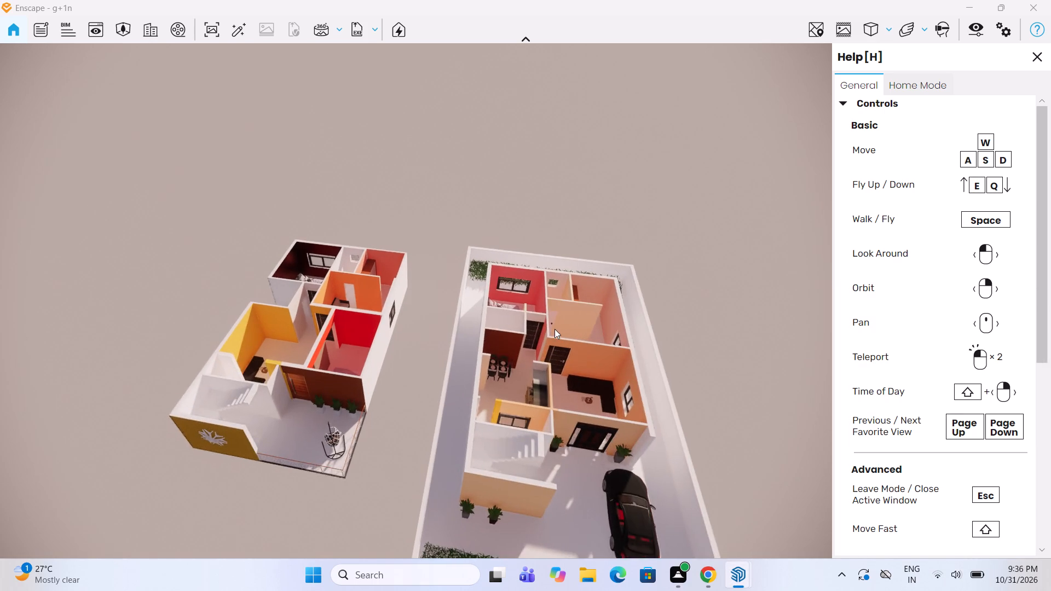
{"action": "scroll", "coordinate": [555, 329], "scroll_direction": "down", "scroll_amount": 3}
{"action": "left_click", "coordinate": [1036, 10]}
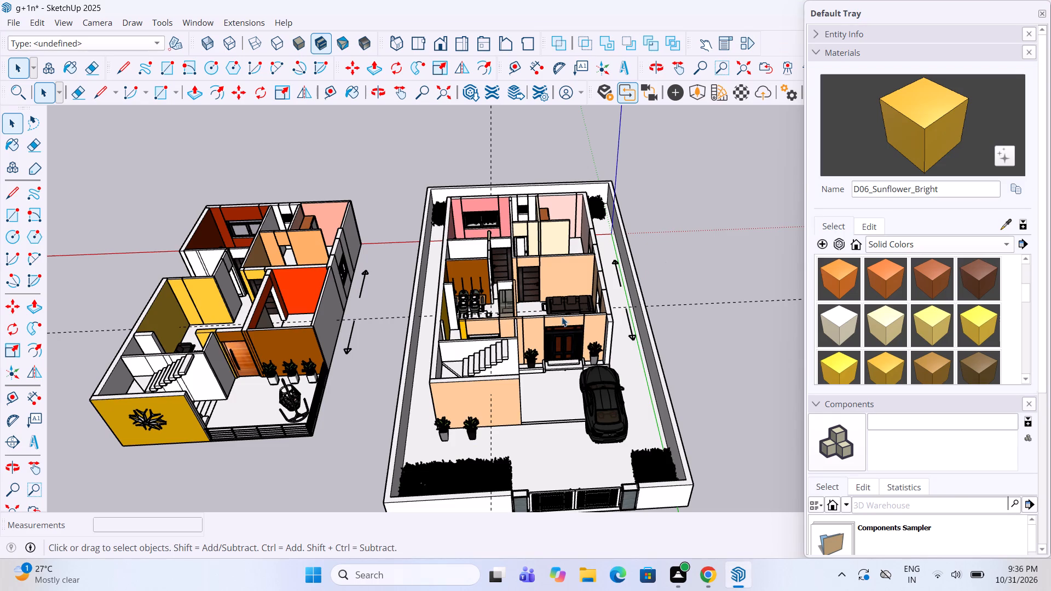
Draw a rectangle over the ground floor's wall tops, from the front corner beside the entrance to the opposite rear outer corner.
{"action": "scroll", "coordinate": [499, 322], "scroll_direction": "down", "scroll_amount": 3}
{"action": "scroll", "coordinate": [499, 322], "scroll_direction": "up", "scroll_amount": 3}
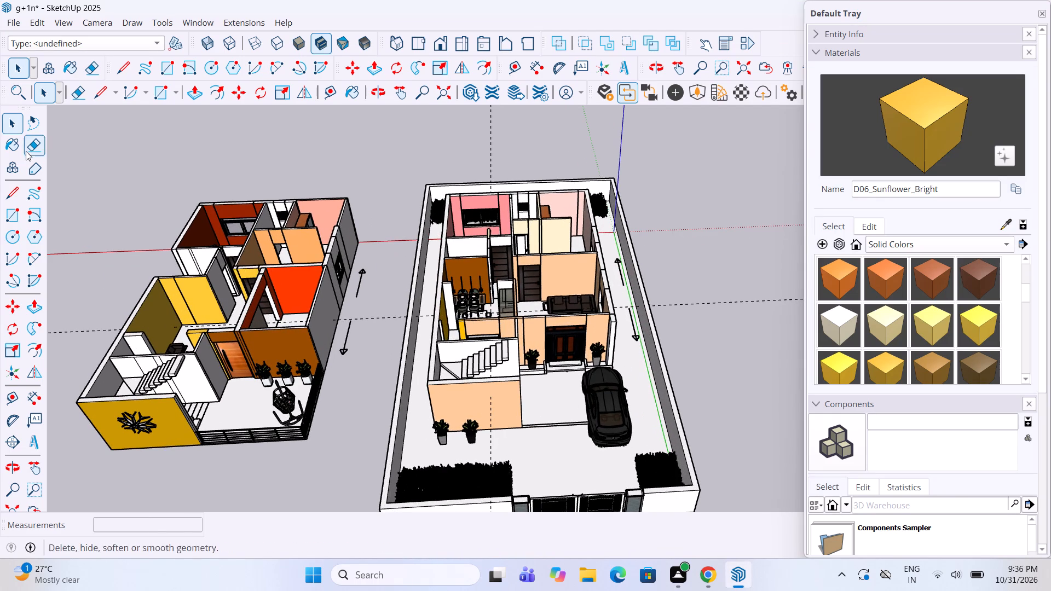
{"action": "left_click", "coordinate": [8, 211]}
{"action": "scroll", "coordinate": [503, 343], "scroll_direction": "up", "scroll_amount": 6}
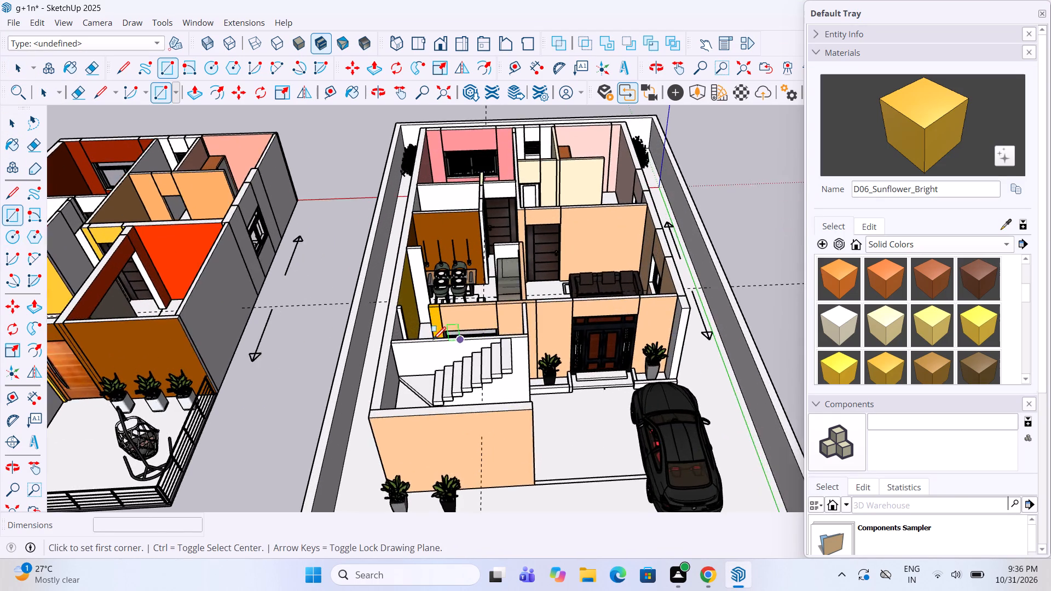
{"action": "scroll", "coordinate": [433, 341], "scroll_direction": "up", "scroll_amount": 3}
{"action": "scroll", "coordinate": [361, 350], "scroll_direction": "up", "scroll_amount": 6}
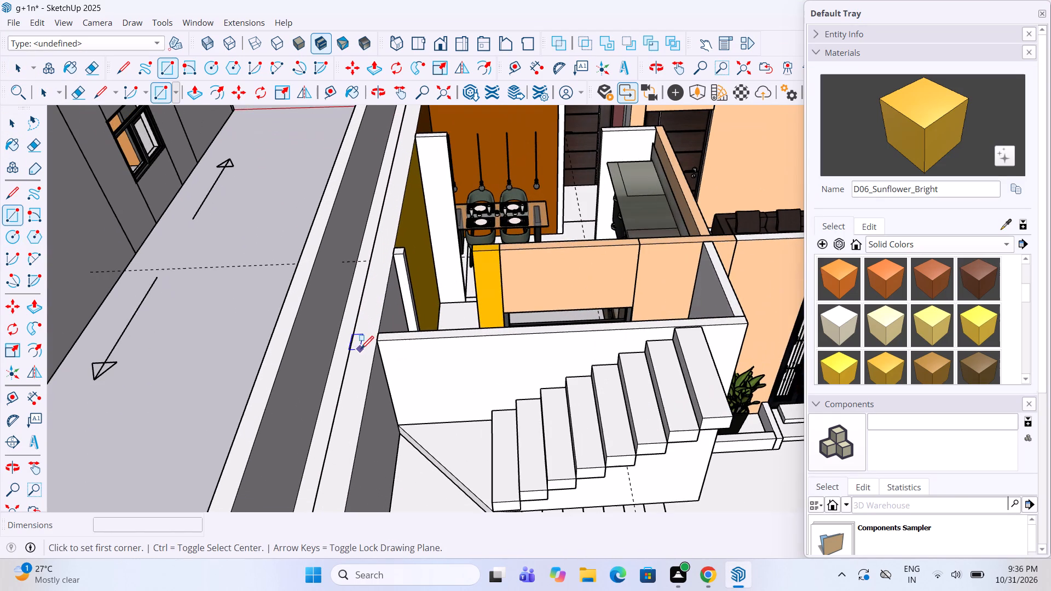
{"action": "scroll", "coordinate": [482, 336], "scroll_direction": "down", "scroll_amount": 5}
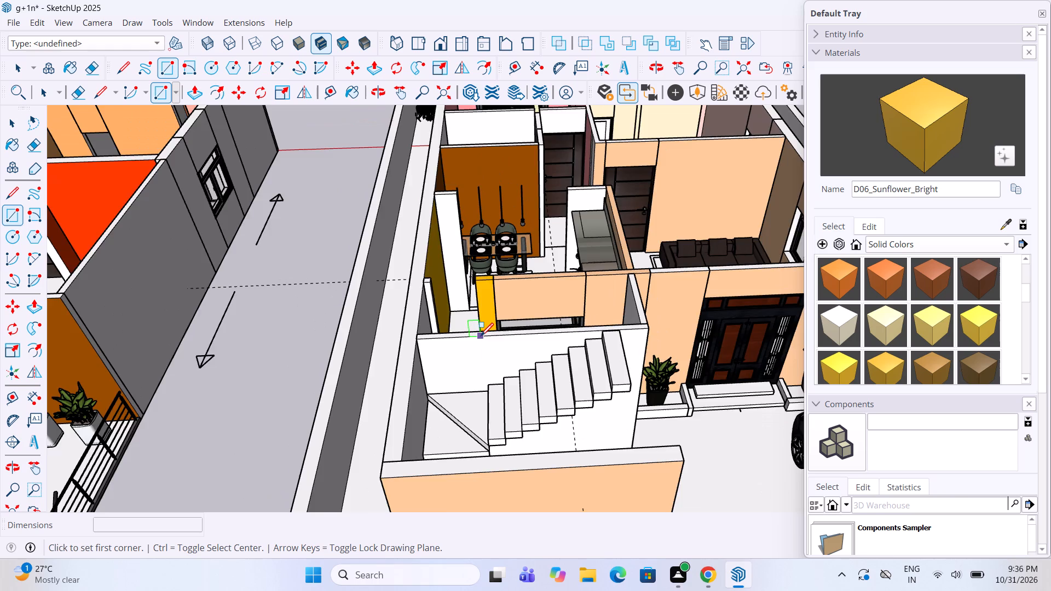
{"action": "scroll", "coordinate": [481, 337], "scroll_direction": "down", "scroll_amount": 7}
{"action": "scroll", "coordinate": [679, 321], "scroll_direction": "up", "scroll_amount": 5}
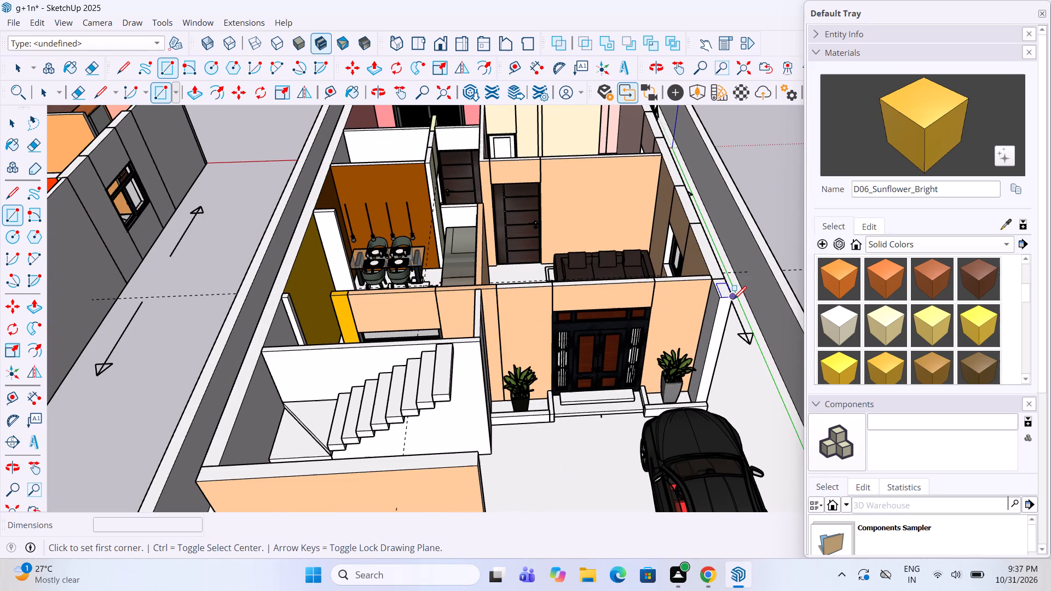
{"action": "left_click", "coordinate": [734, 300]}
{"action": "scroll", "coordinate": [710, 321], "scroll_direction": "down", "scroll_amount": 11}
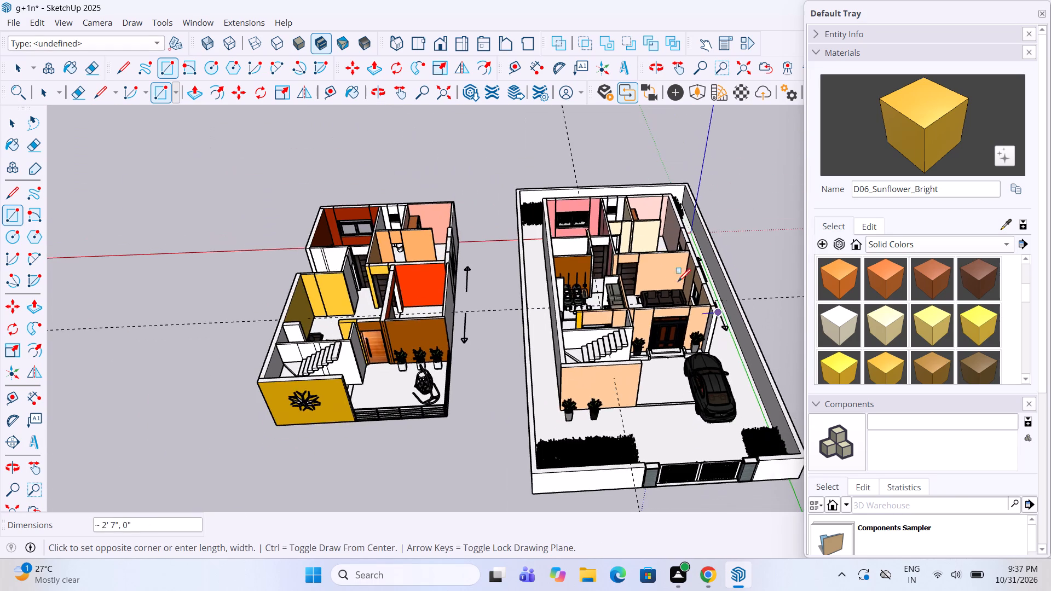
{"action": "scroll", "coordinate": [553, 201], "scroll_direction": "up", "scroll_amount": 5}
{"action": "scroll", "coordinate": [495, 189], "scroll_direction": "up", "scroll_amount": 4}
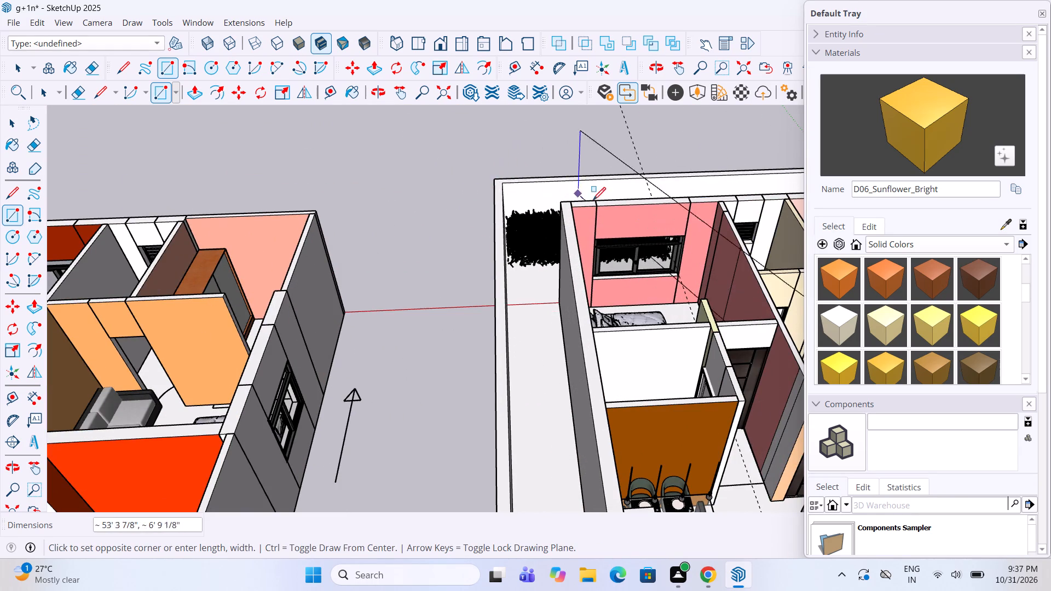
{"action": "left_click", "coordinate": [559, 200]}
{"action": "scroll", "coordinate": [506, 209], "scroll_direction": "down", "scroll_amount": 8}
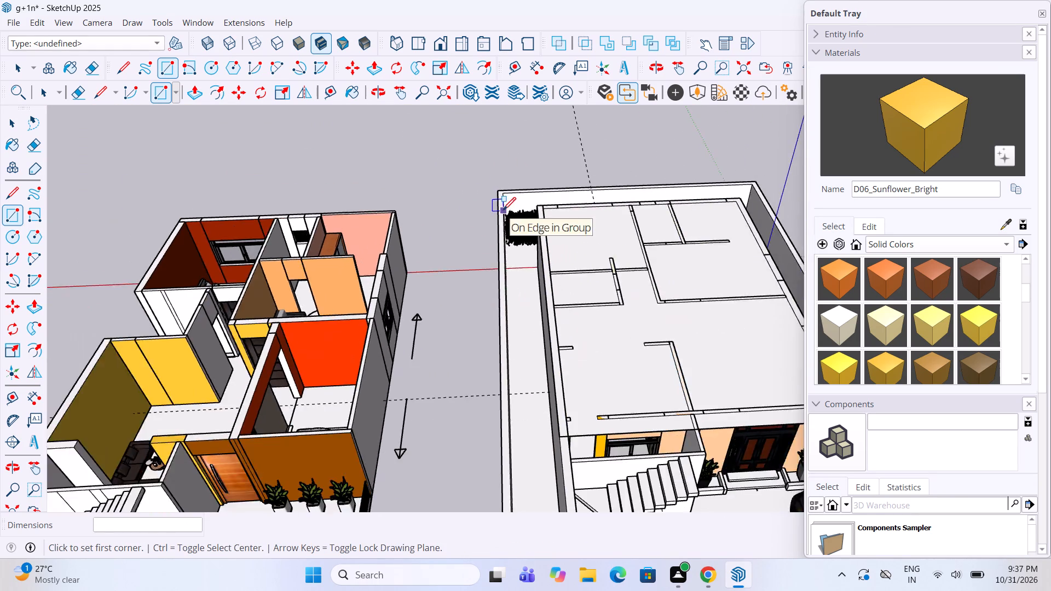
{"action": "scroll", "coordinate": [503, 211], "scroll_direction": "down", "scroll_amount": 2}
{"action": "key", "text": "space"}
Push/Pull the new rectangular face over the ground floor by 5" to form a slab, and clear the selection.
{"action": "scroll", "coordinate": [625, 299], "scroll_direction": "up", "scroll_amount": 3}
{"action": "left_click", "coordinate": [637, 292]}
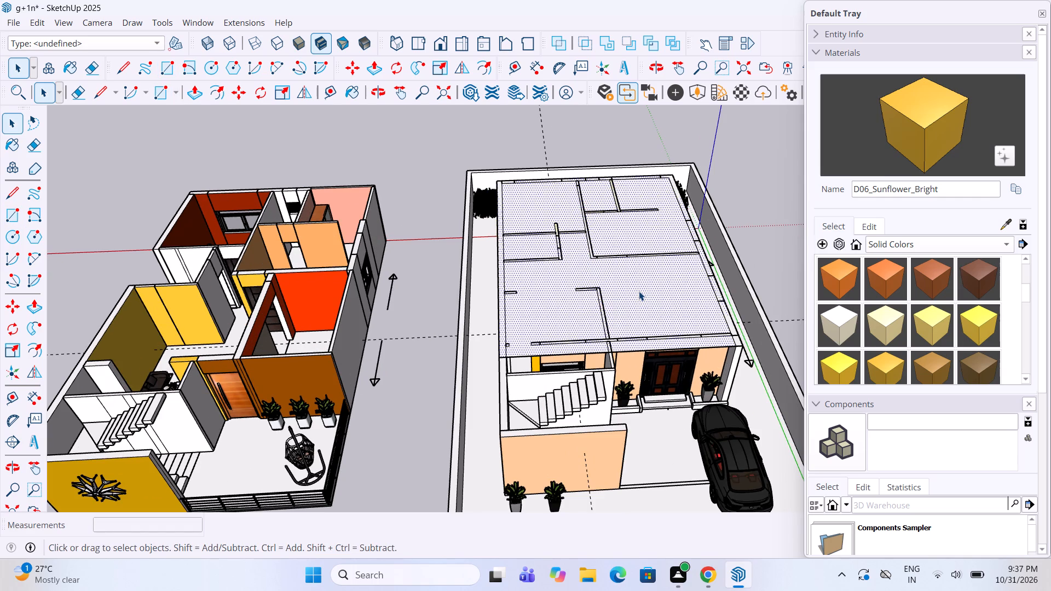
{"action": "double_click", "coordinate": [639, 291]}
{"action": "key", "text": "p"}
{"action": "left_click", "coordinate": [644, 298]}
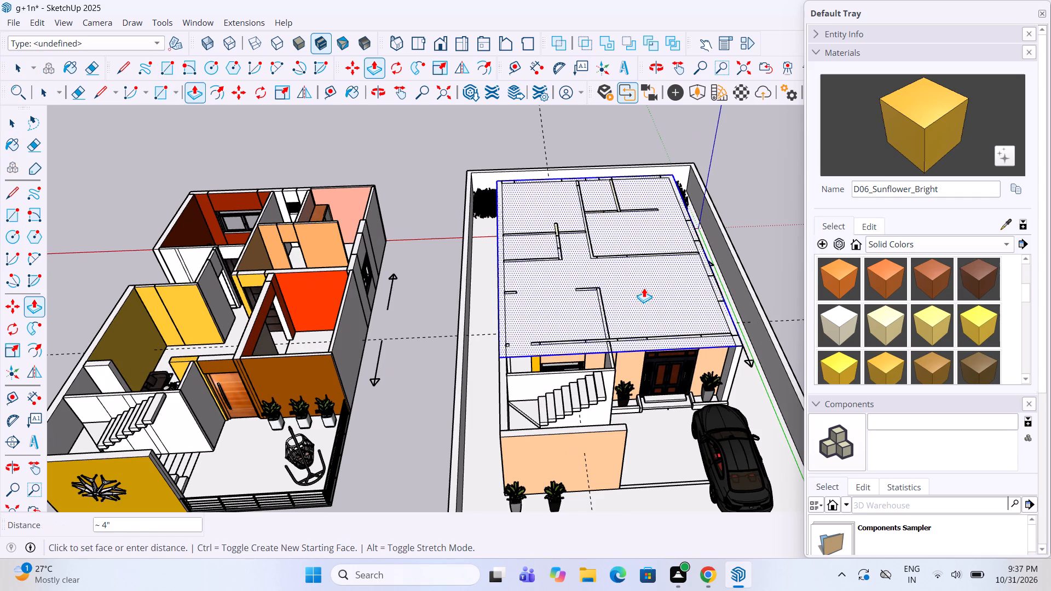
{"action": "type", "text": "5\""}
{"action": "key", "text": "Return"}
{"action": "key", "text": "space"}
{"action": "left_click", "coordinate": [724, 143]}
{"action": "scroll", "coordinate": [674, 273], "scroll_direction": "down", "scroll_amount": 2}
{"action": "middle_click_drag", "start_coordinate": [669, 280], "coordinate": [659, 280]}
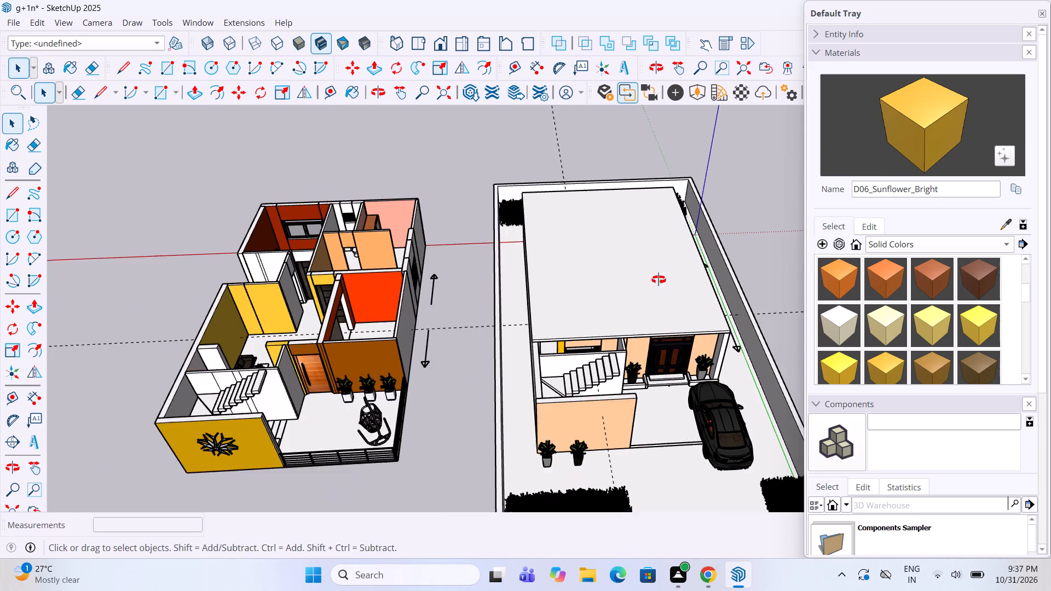
Group all faces and edges of the new slab over the ground floor, and clear the selection.
{"action": "middle_click_drag", "start_coordinate": [659, 280], "coordinate": [654, 280]}
{"action": "scroll", "coordinate": [660, 316], "scroll_direction": "up", "scroll_amount": 4}
{"action": "middle_click_drag", "start_coordinate": [660, 316], "coordinate": [649, 324]}
{"action": "scroll", "coordinate": [660, 316], "scroll_direction": "up", "scroll_amount": 1}
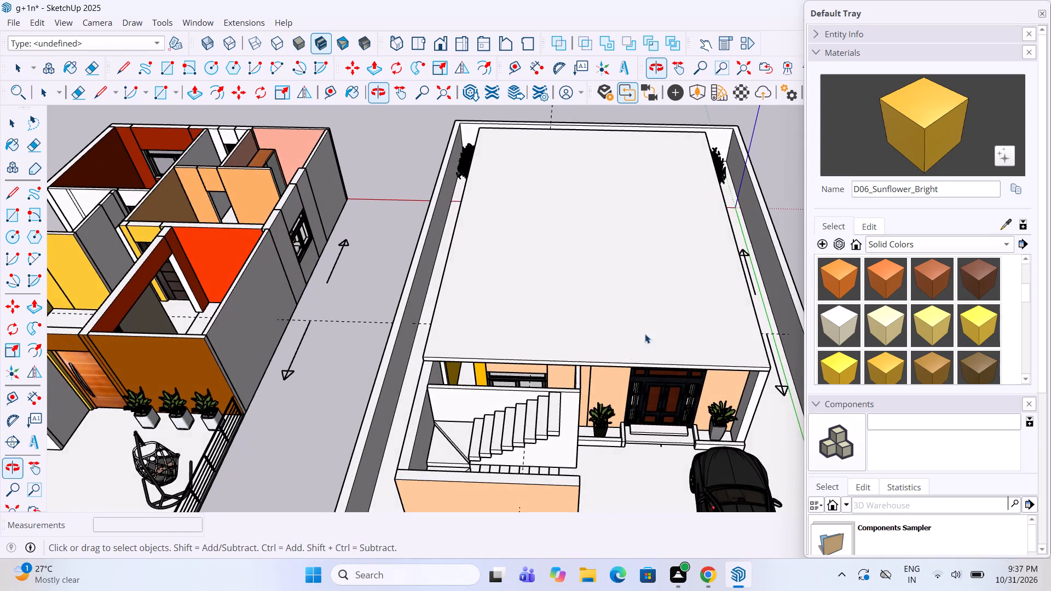
{"action": "scroll", "coordinate": [557, 382], "scroll_direction": "up", "scroll_amount": 4}
{"action": "scroll", "coordinate": [440, 386], "scroll_direction": "up", "scroll_amount": 2}
{"action": "middle_click_drag", "start_coordinate": [440, 386], "coordinate": [464, 402]}
{"action": "scroll", "coordinate": [458, 398], "scroll_direction": "up", "scroll_amount": 1}
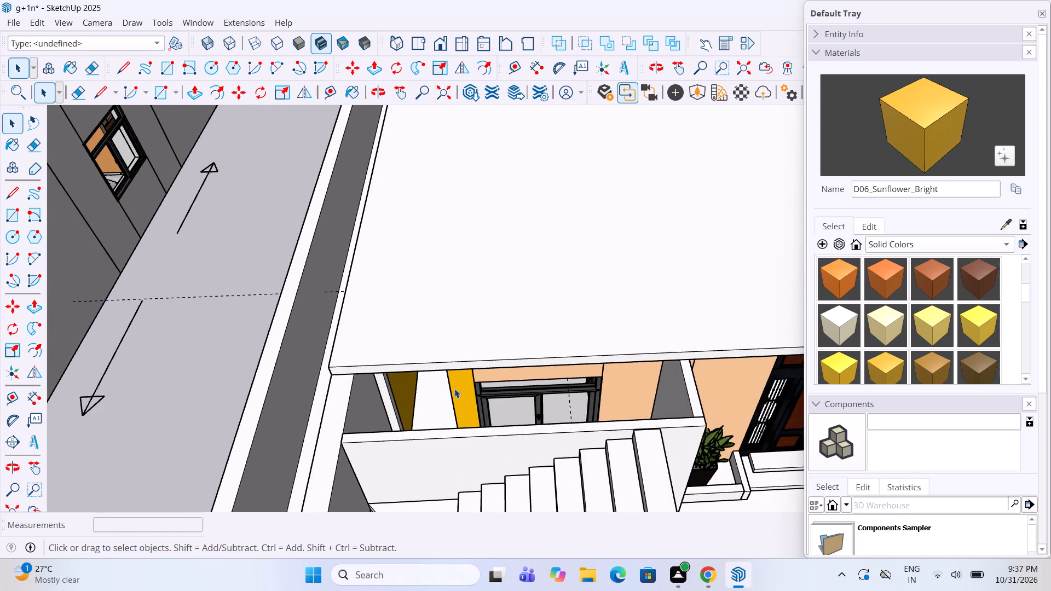
{"action": "scroll", "coordinate": [454, 387], "scroll_direction": "down", "scroll_amount": 3}
{"action": "scroll", "coordinate": [657, 357], "scroll_direction": "up", "scroll_amount": 3}
{"action": "double_click", "coordinate": [528, 341]}
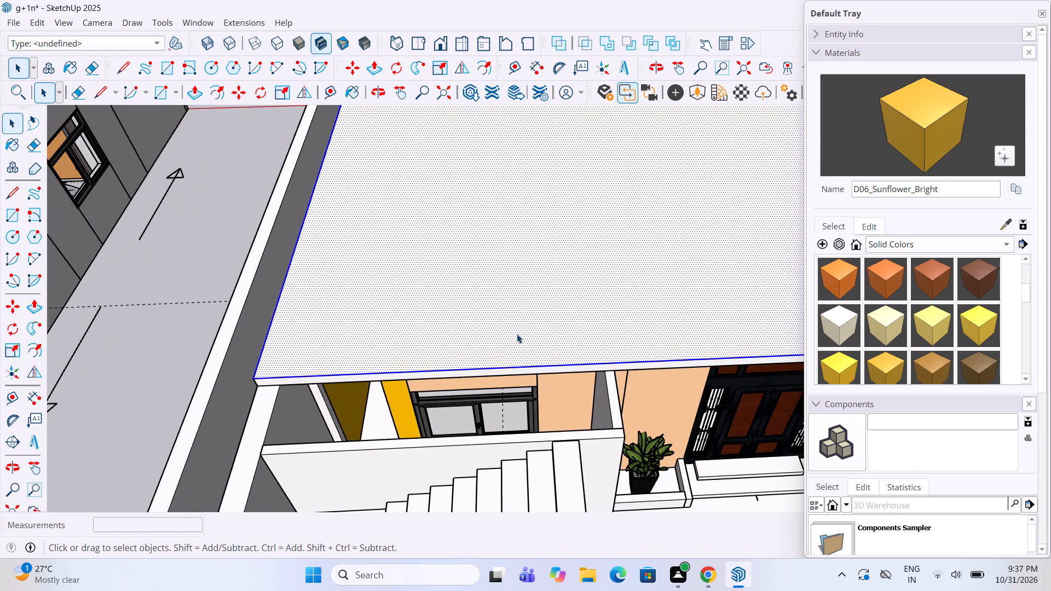
{"action": "double_click", "coordinate": [362, 296]}
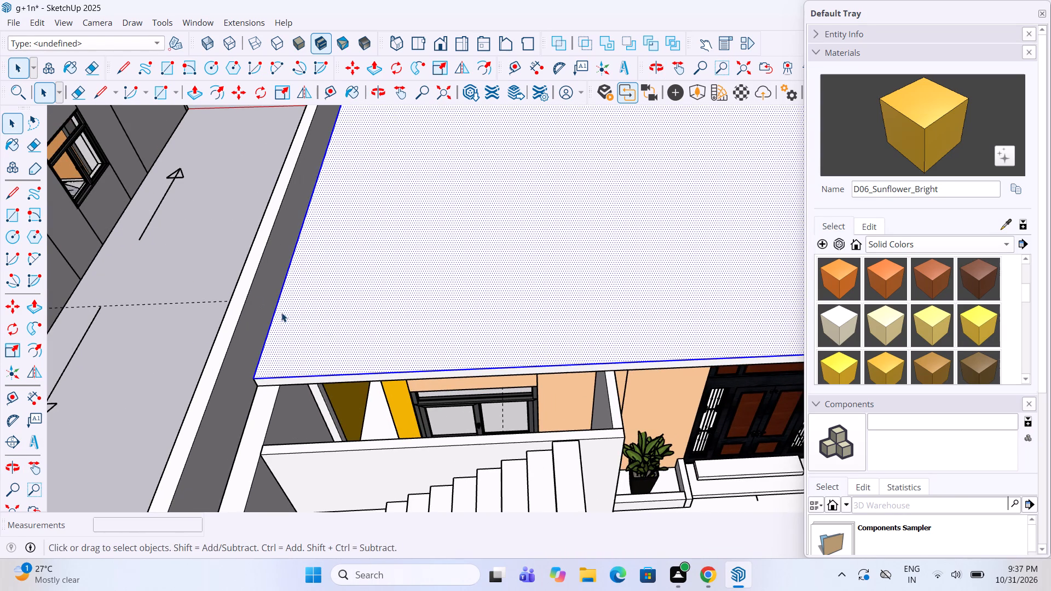
{"action": "double_click", "coordinate": [328, 326]}
{"action": "triple_click", "coordinate": [396, 325]}
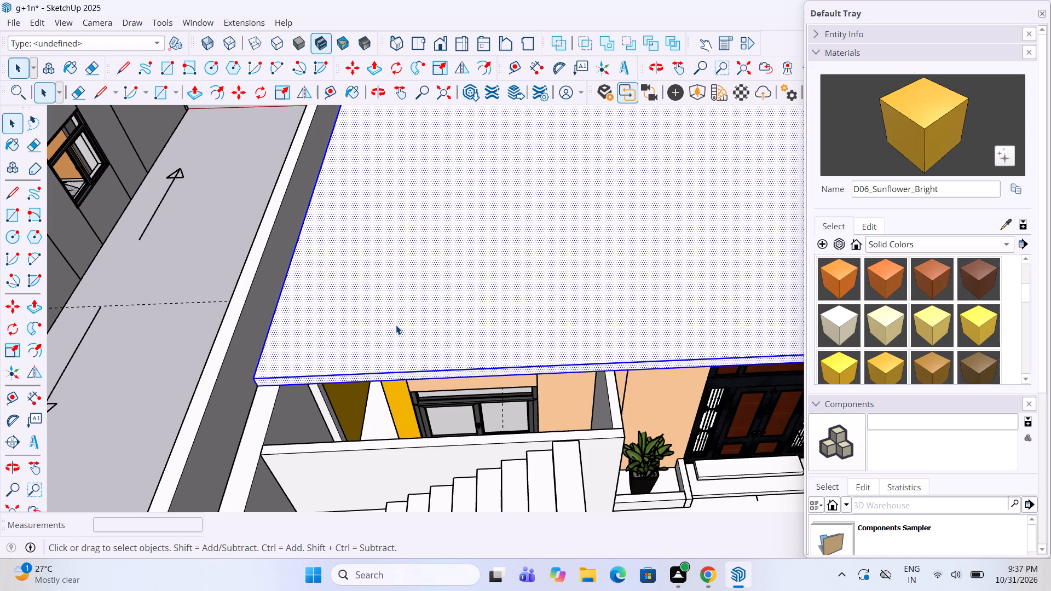
{"action": "right_click", "coordinate": [396, 325]}
{"action": "left_click", "coordinate": [448, 458]}
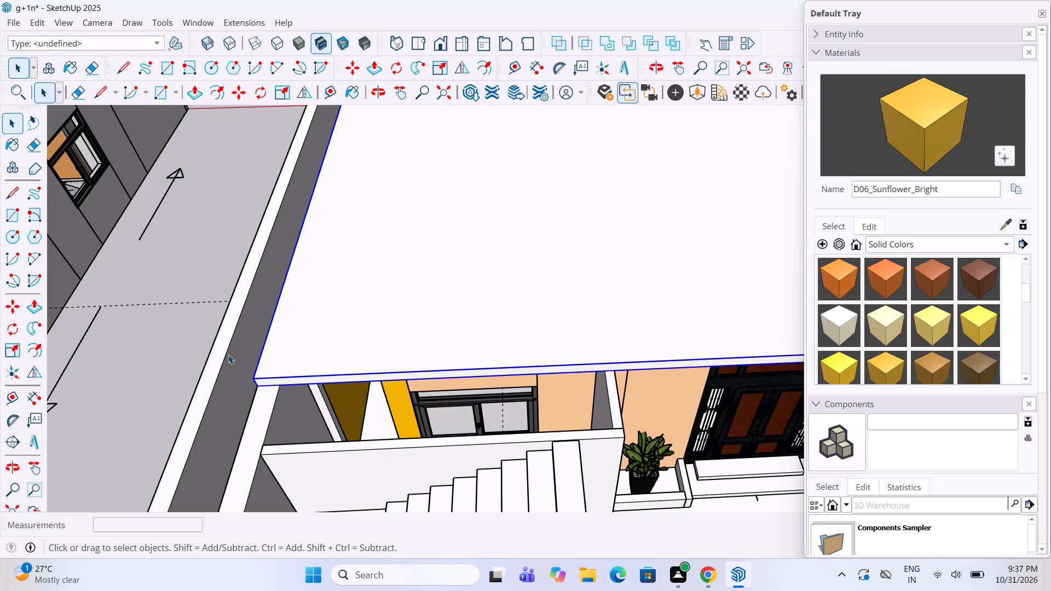
{"action": "key", "text": "space"}
{"action": "left_click", "coordinate": [149, 314]}
Inside the slab group, draw a vertical line splitting the slab's front edge face in line with the stair wall beside the entrance.
{"action": "double_click", "coordinate": [474, 316]}
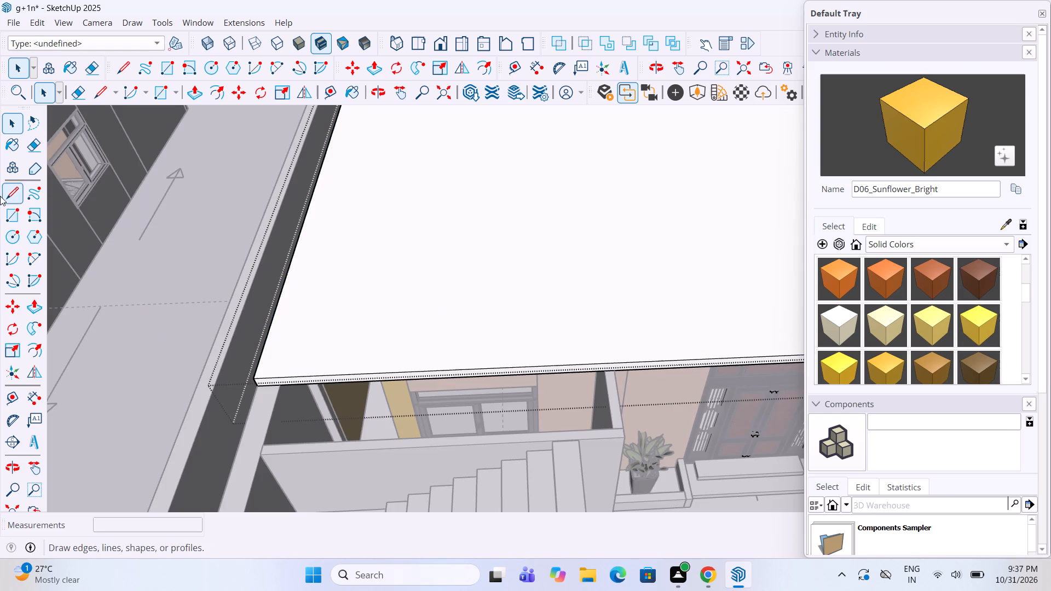
{"action": "left_click", "coordinate": [4, 196]}
{"action": "scroll", "coordinate": [603, 378], "scroll_direction": "up", "scroll_amount": 4}
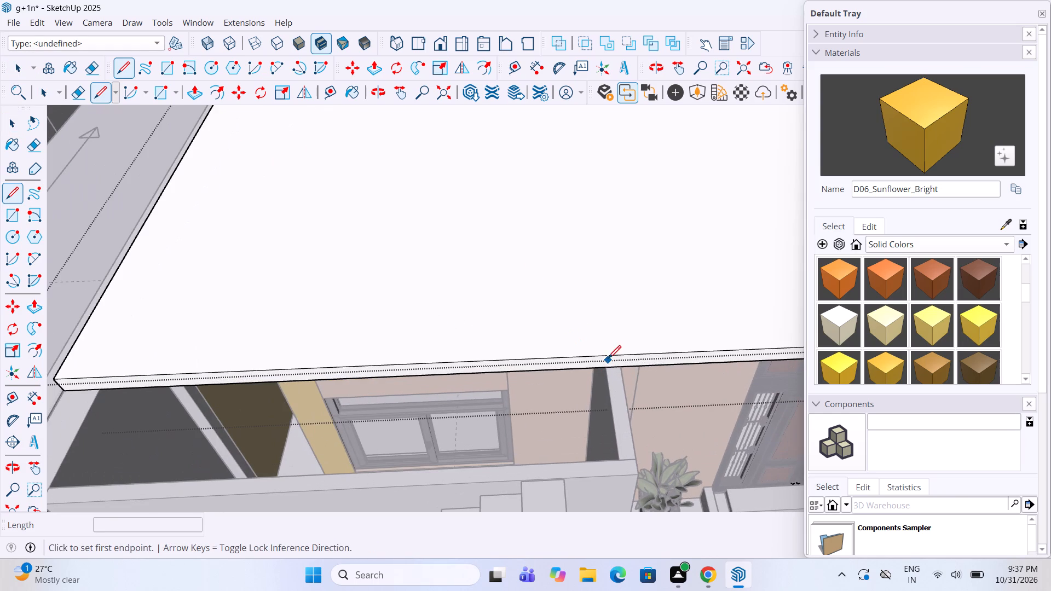
{"action": "left_click", "coordinate": [607, 370]}
{"action": "left_click", "coordinate": [607, 356]}
{"action": "key", "text": "space"}
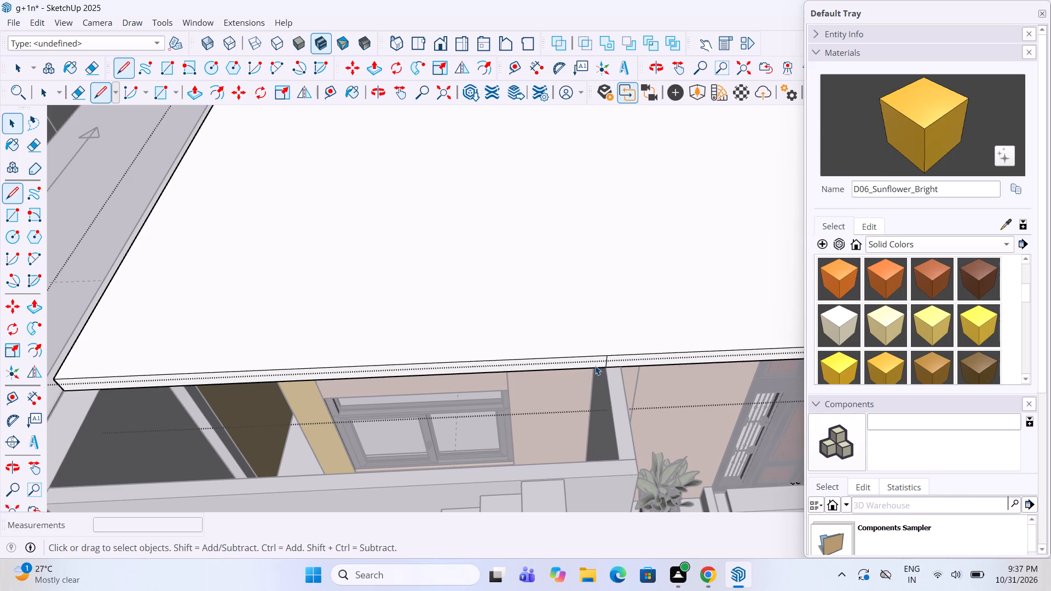
Push/Pull the split edge face on the staircase side forward by 2' 4" onto the stair wall, and leave the slab group.
{"action": "key", "text": "p"}
{"action": "left_click", "coordinate": [548, 358]}
{"action": "scroll", "coordinate": [548, 358], "scroll_direction": "down", "scroll_amount": 1}
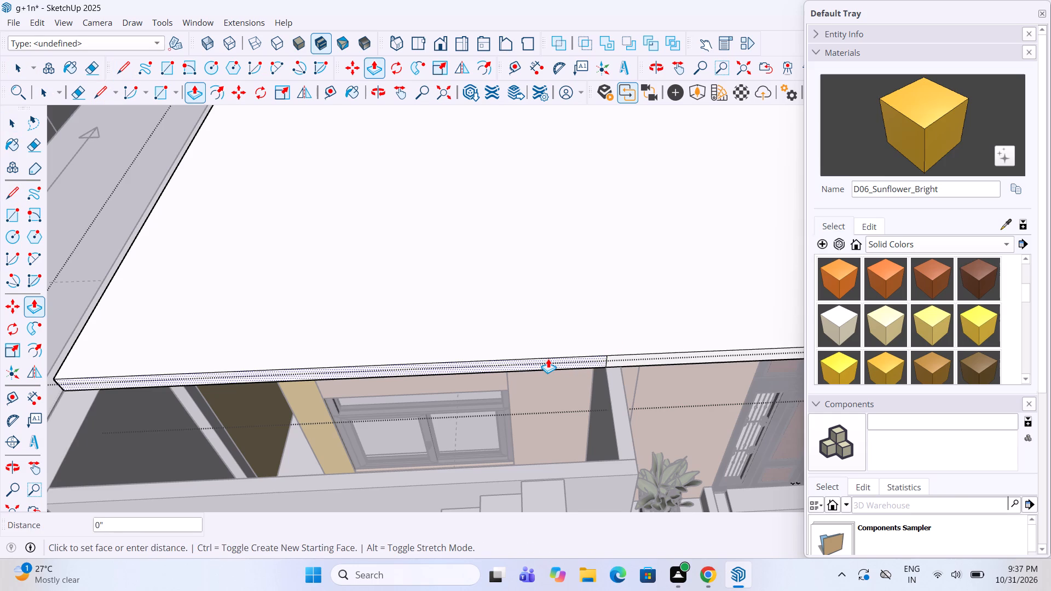
{"action": "scroll", "coordinate": [548, 358], "scroll_direction": "down", "scroll_amount": 3}
{"action": "left_click", "coordinate": [601, 425]}
{"action": "key", "text": "space"}
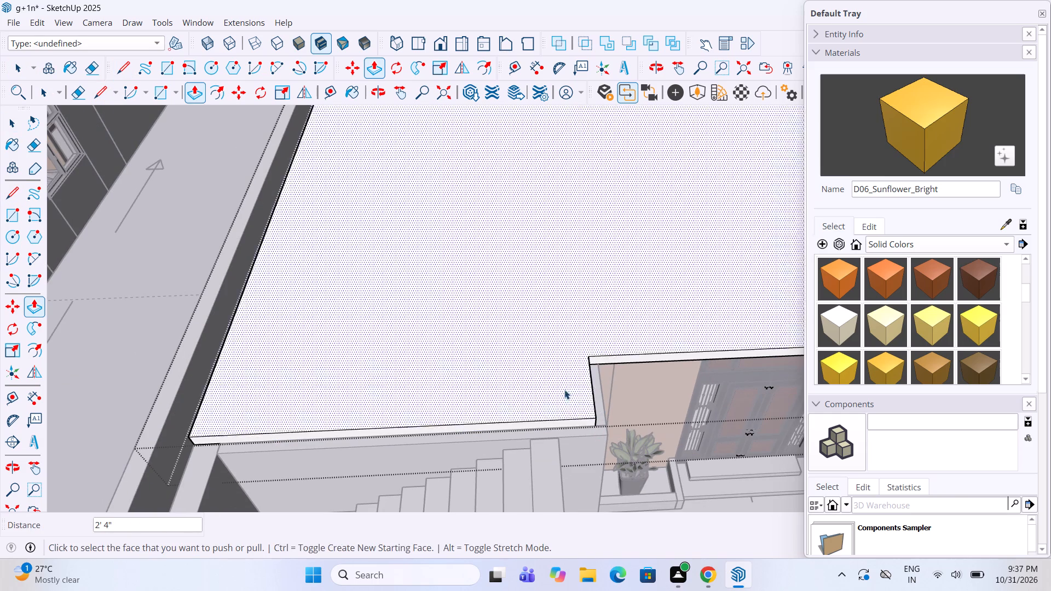
{"action": "left_click", "coordinate": [169, 281]}
{"action": "scroll", "coordinate": [516, 294], "scroll_direction": "down", "scroll_amount": 4}
{"action": "middle_click_drag", "start_coordinate": [525, 302], "coordinate": [495, 282]}
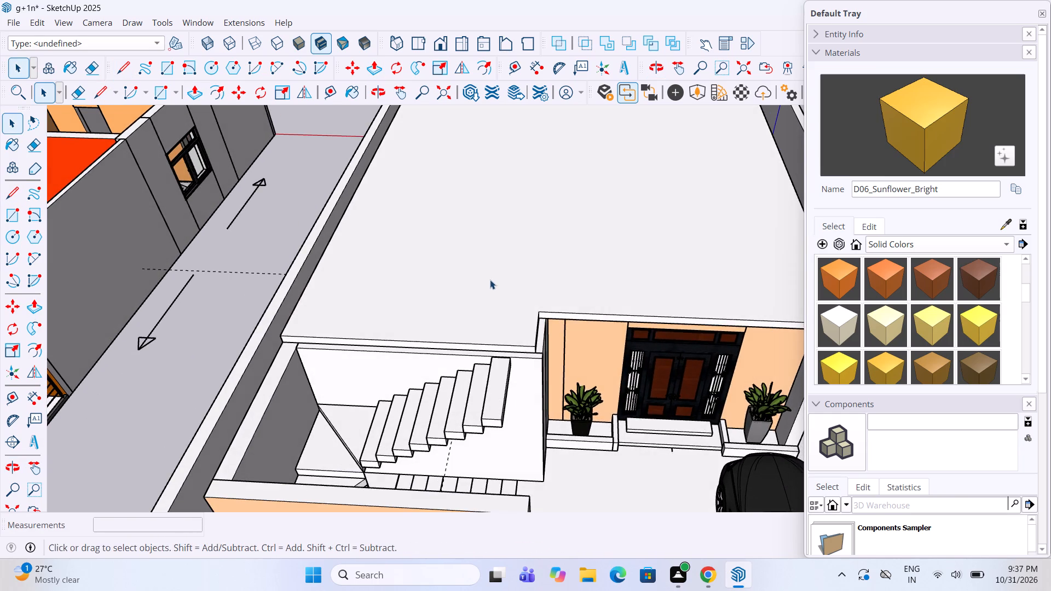
Push/Pull the underside face of the separate upper floor by 1".
{"action": "scroll", "coordinate": [486, 283], "scroll_direction": "down", "scroll_amount": 13}
{"action": "scroll", "coordinate": [304, 249], "scroll_direction": "up", "scroll_amount": 2}
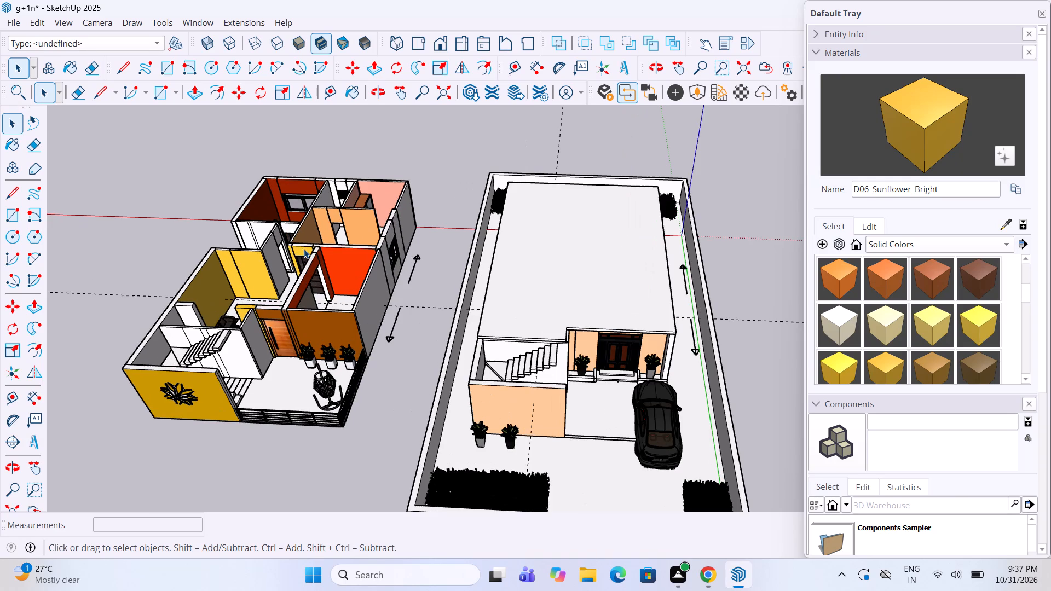
{"action": "scroll", "coordinate": [320, 335], "scroll_direction": "up", "scroll_amount": 1}
{"action": "middle_click_drag", "start_coordinate": [320, 335], "coordinate": [419, 80]}
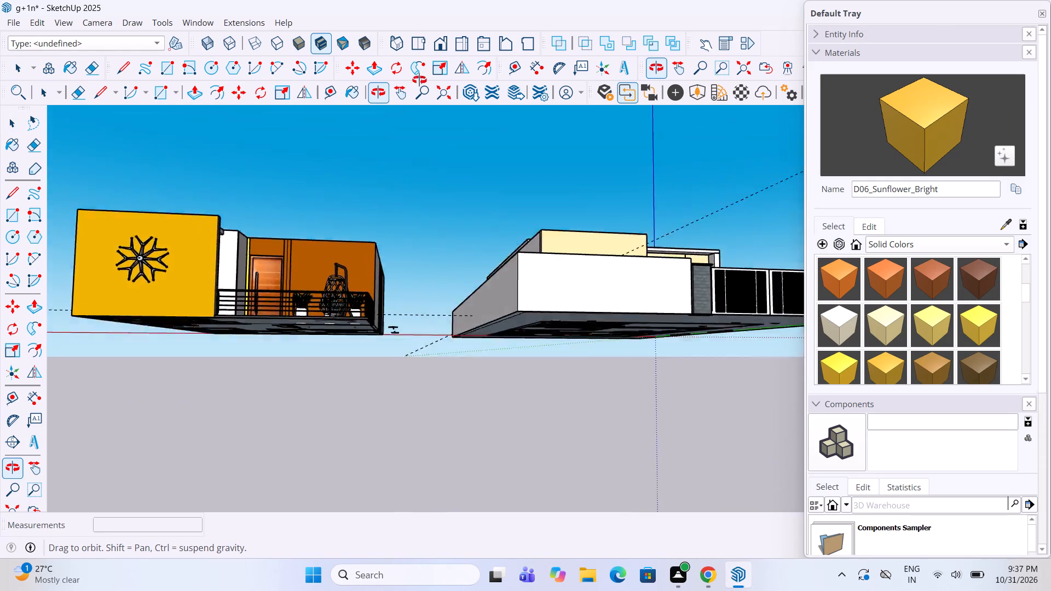
{"action": "middle_click_drag", "start_coordinate": [419, 80], "coordinate": [431, 57]}
{"action": "scroll", "coordinate": [409, 230], "scroll_direction": "up", "scroll_amount": 1}
{"action": "middle_click_drag", "start_coordinate": [409, 235], "coordinate": [441, 175]}
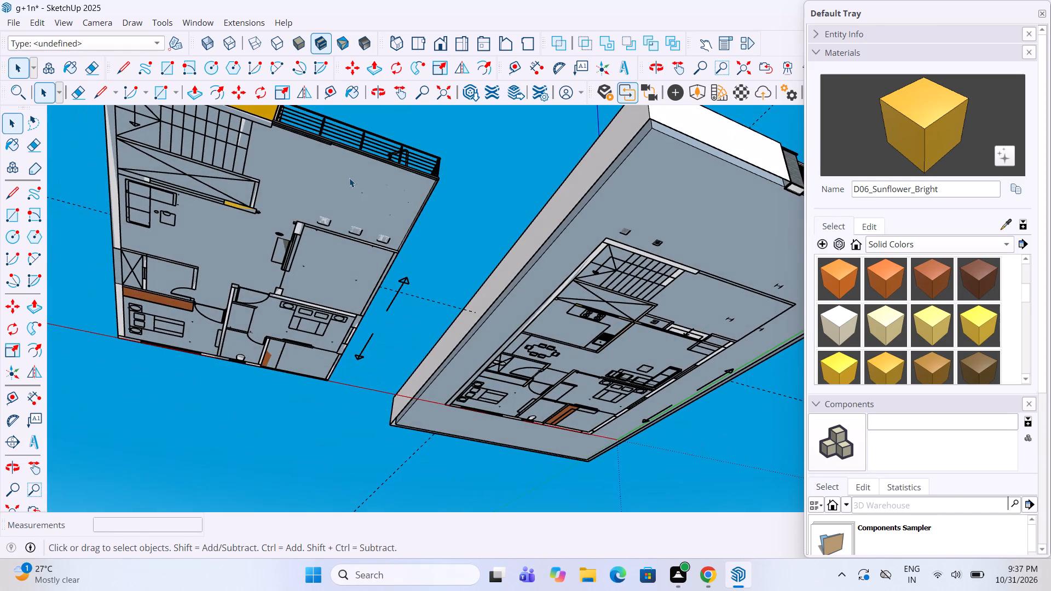
{"action": "double_click", "coordinate": [320, 184]}
{"action": "key", "text": "p"}
{"action": "left_click", "coordinate": [317, 188]}
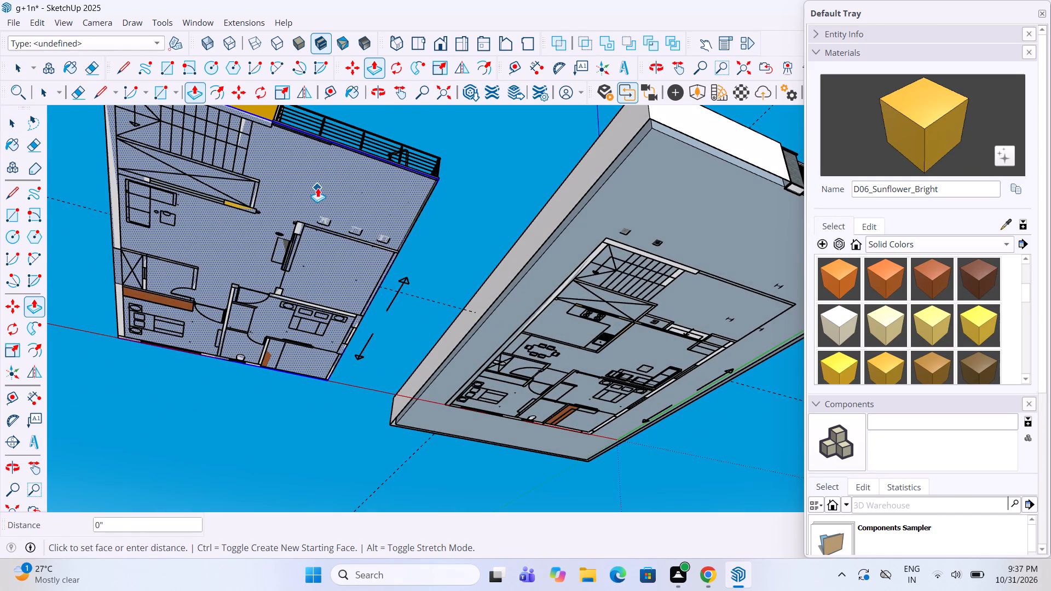
{"action": "key", "text": "1"}
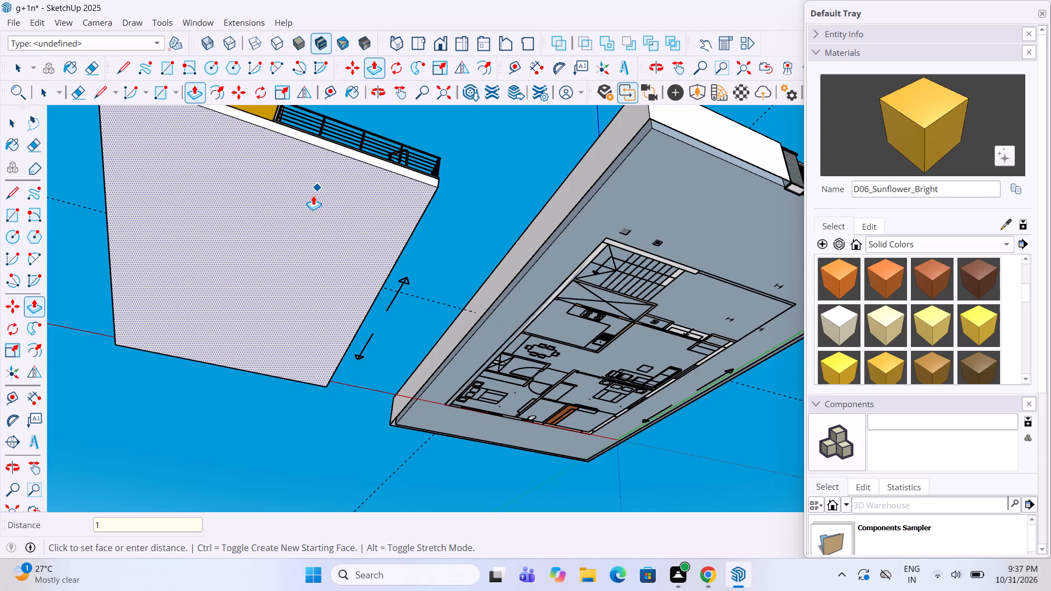
{"action": "key", "text": "shift+quotedbl"}
{"action": "key", "text": "Return"}
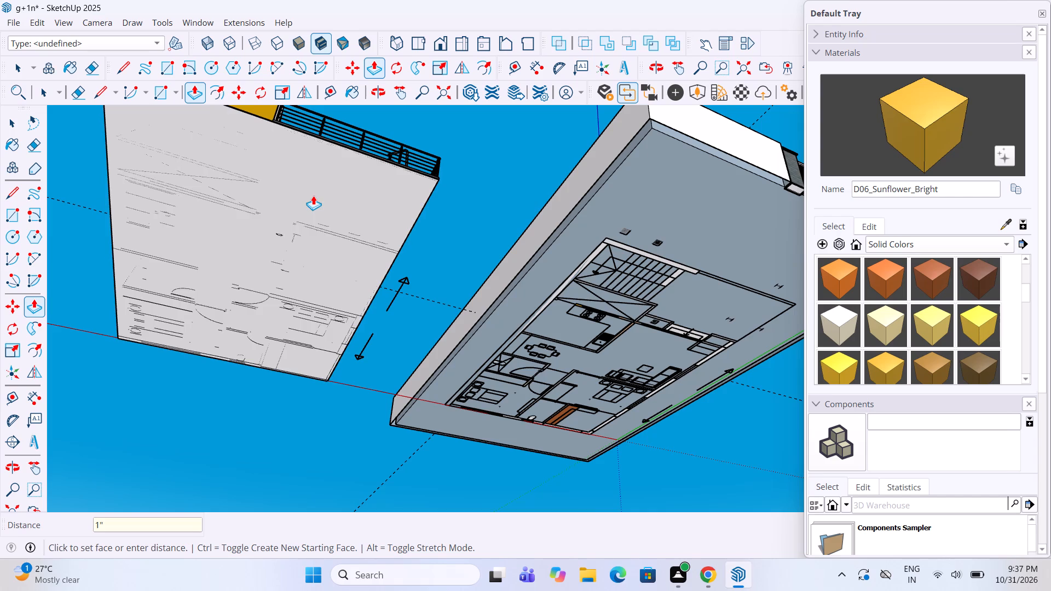
Push/Pull the upper floor's underside face again by 2", and clear the selection.
{"action": "left_click", "coordinate": [313, 195]}
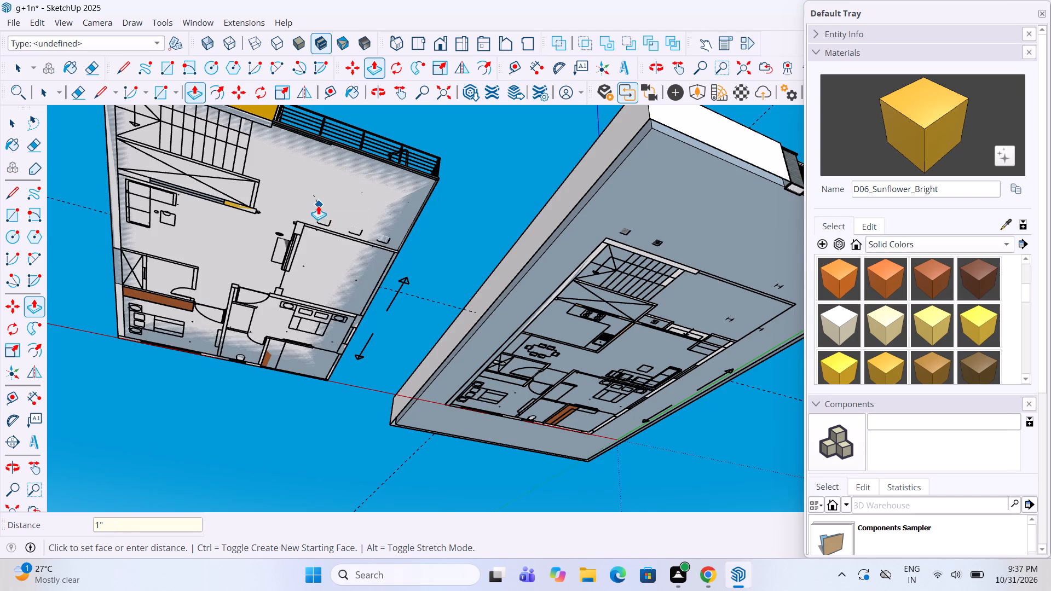
{"action": "type", "text": "2\""}
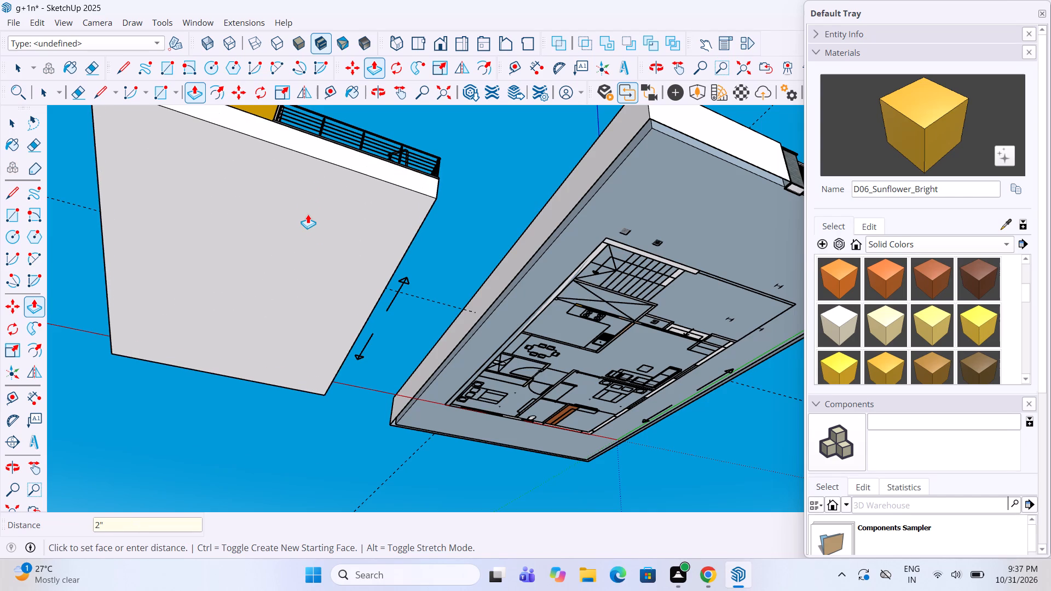
{"action": "key", "text": "Return"}
{"action": "key", "text": "space"}
{"action": "left_click", "coordinate": [209, 385]}
Group all the connected geometry of the upper floor's base, selected from its underside, and clear the selection.
{"action": "triple_click", "coordinate": [273, 259]}
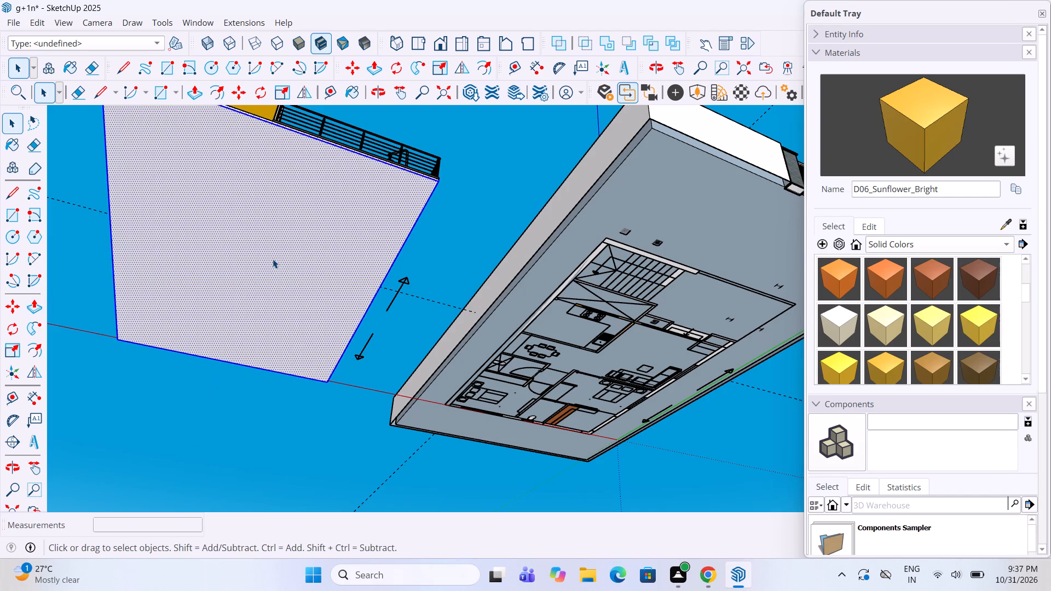
{"action": "right_click", "coordinate": [273, 259]}
{"action": "left_click", "coordinate": [323, 391]}
{"action": "key", "text": "space"}
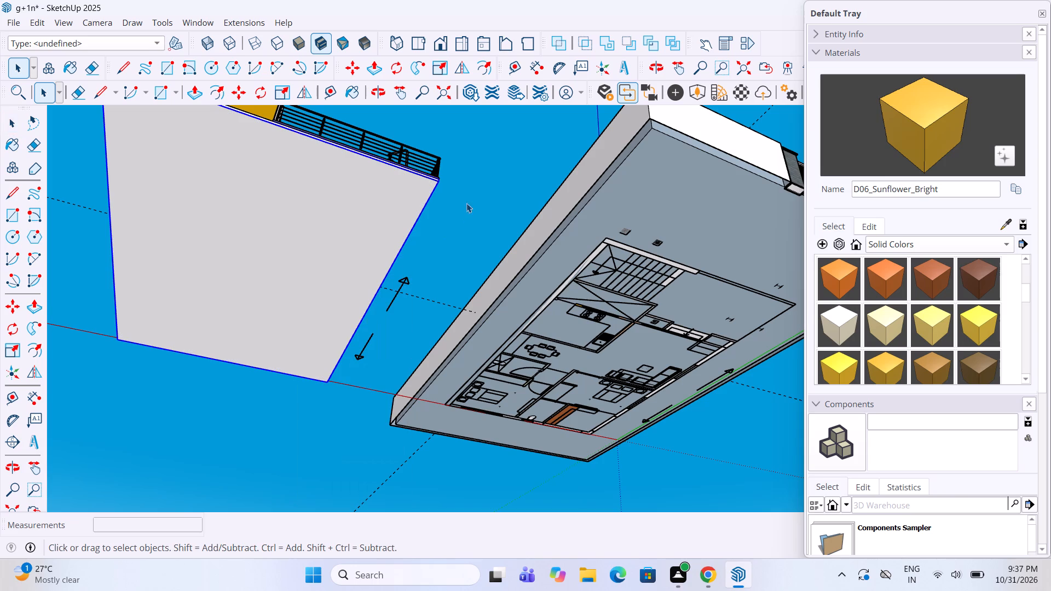
{"action": "left_click", "coordinate": [469, 188]}
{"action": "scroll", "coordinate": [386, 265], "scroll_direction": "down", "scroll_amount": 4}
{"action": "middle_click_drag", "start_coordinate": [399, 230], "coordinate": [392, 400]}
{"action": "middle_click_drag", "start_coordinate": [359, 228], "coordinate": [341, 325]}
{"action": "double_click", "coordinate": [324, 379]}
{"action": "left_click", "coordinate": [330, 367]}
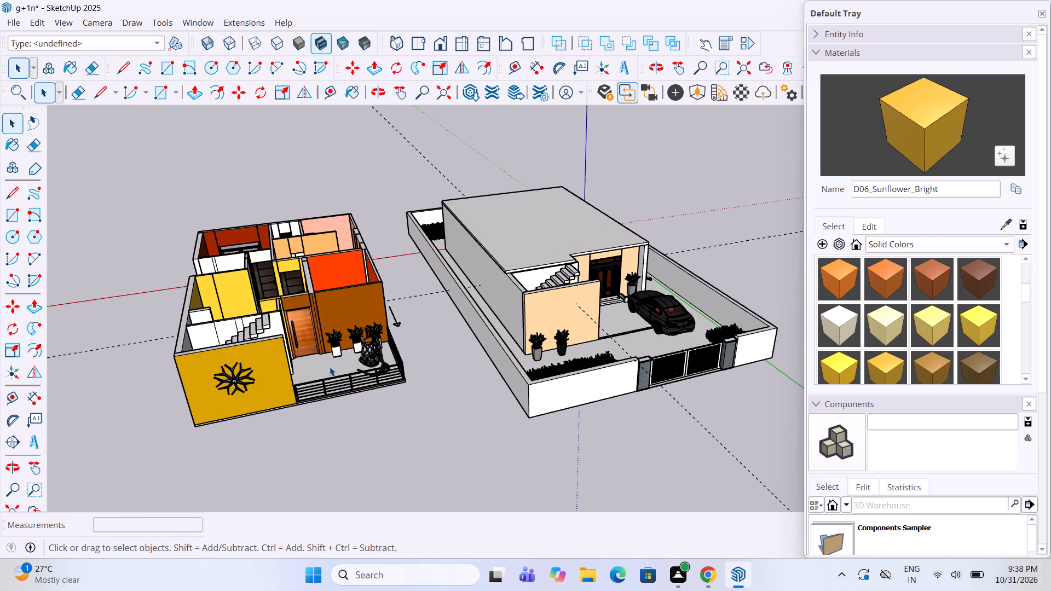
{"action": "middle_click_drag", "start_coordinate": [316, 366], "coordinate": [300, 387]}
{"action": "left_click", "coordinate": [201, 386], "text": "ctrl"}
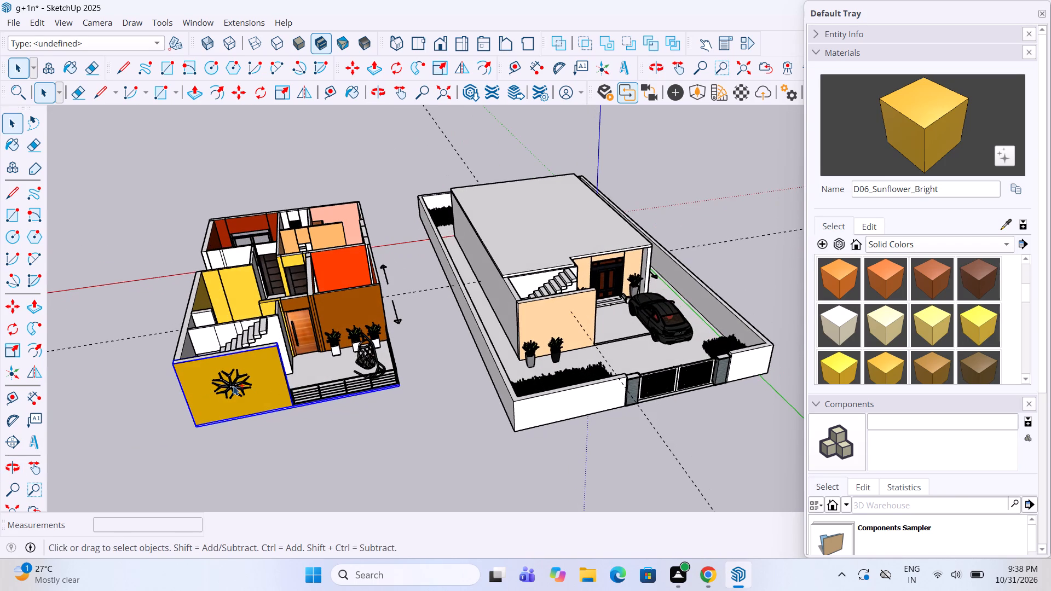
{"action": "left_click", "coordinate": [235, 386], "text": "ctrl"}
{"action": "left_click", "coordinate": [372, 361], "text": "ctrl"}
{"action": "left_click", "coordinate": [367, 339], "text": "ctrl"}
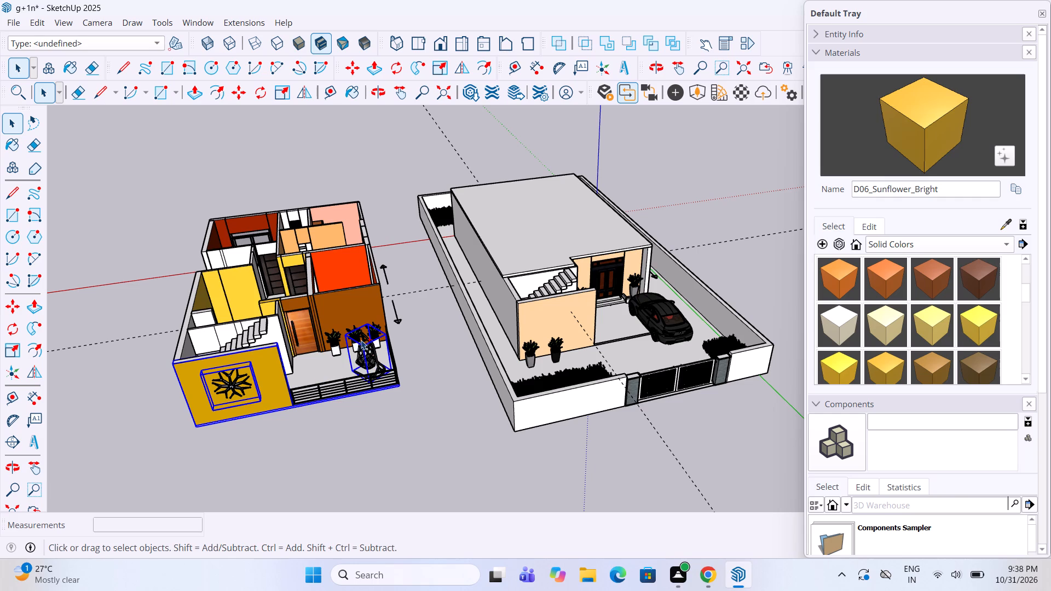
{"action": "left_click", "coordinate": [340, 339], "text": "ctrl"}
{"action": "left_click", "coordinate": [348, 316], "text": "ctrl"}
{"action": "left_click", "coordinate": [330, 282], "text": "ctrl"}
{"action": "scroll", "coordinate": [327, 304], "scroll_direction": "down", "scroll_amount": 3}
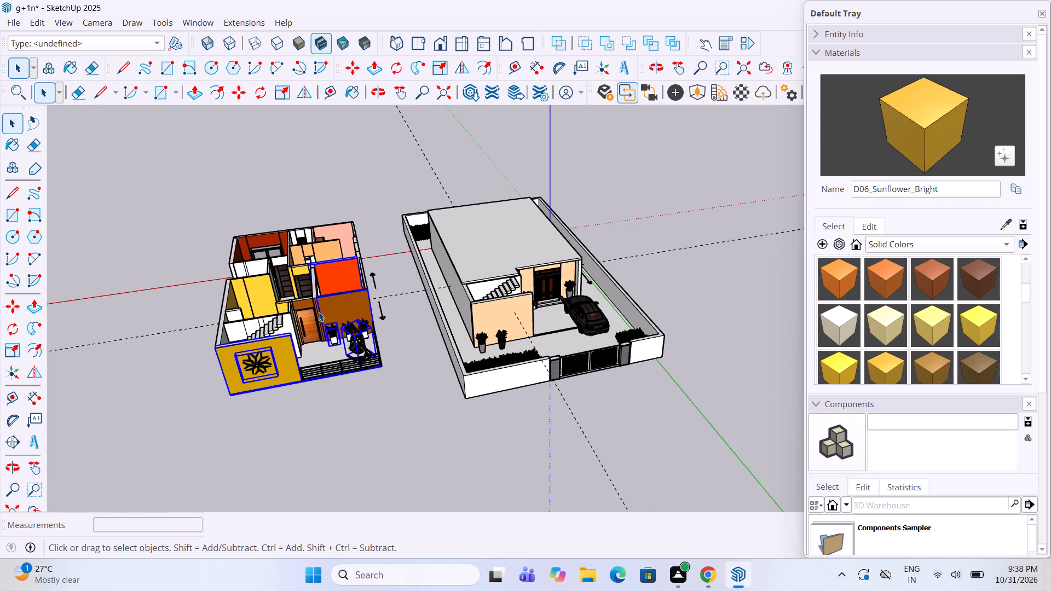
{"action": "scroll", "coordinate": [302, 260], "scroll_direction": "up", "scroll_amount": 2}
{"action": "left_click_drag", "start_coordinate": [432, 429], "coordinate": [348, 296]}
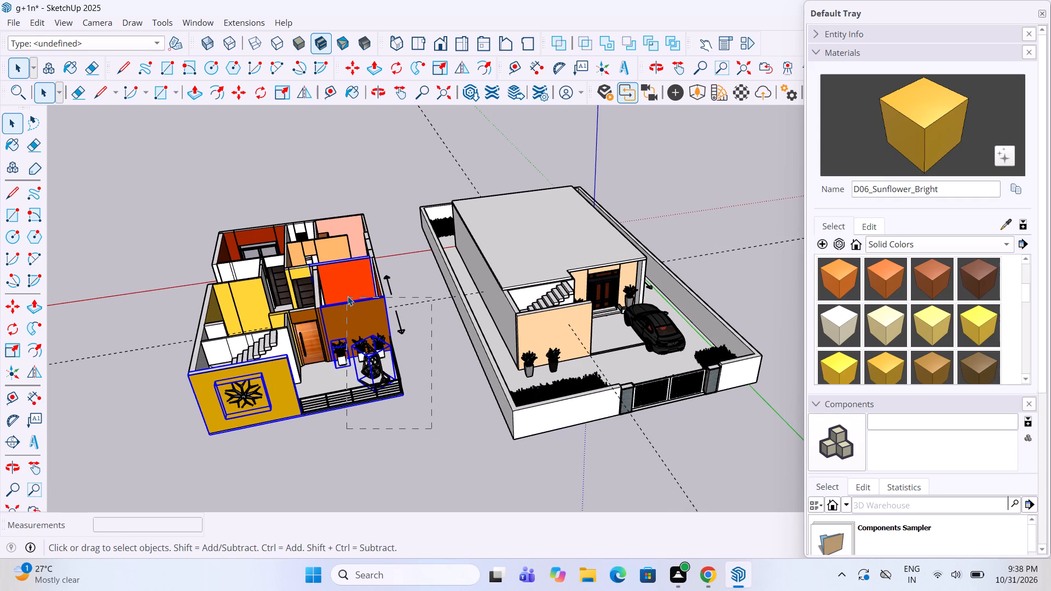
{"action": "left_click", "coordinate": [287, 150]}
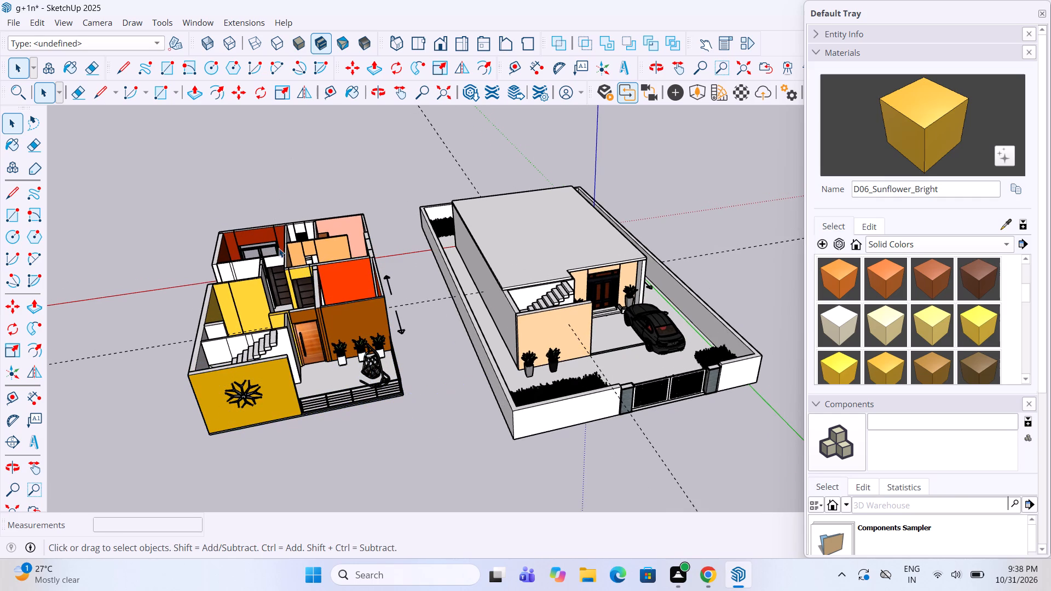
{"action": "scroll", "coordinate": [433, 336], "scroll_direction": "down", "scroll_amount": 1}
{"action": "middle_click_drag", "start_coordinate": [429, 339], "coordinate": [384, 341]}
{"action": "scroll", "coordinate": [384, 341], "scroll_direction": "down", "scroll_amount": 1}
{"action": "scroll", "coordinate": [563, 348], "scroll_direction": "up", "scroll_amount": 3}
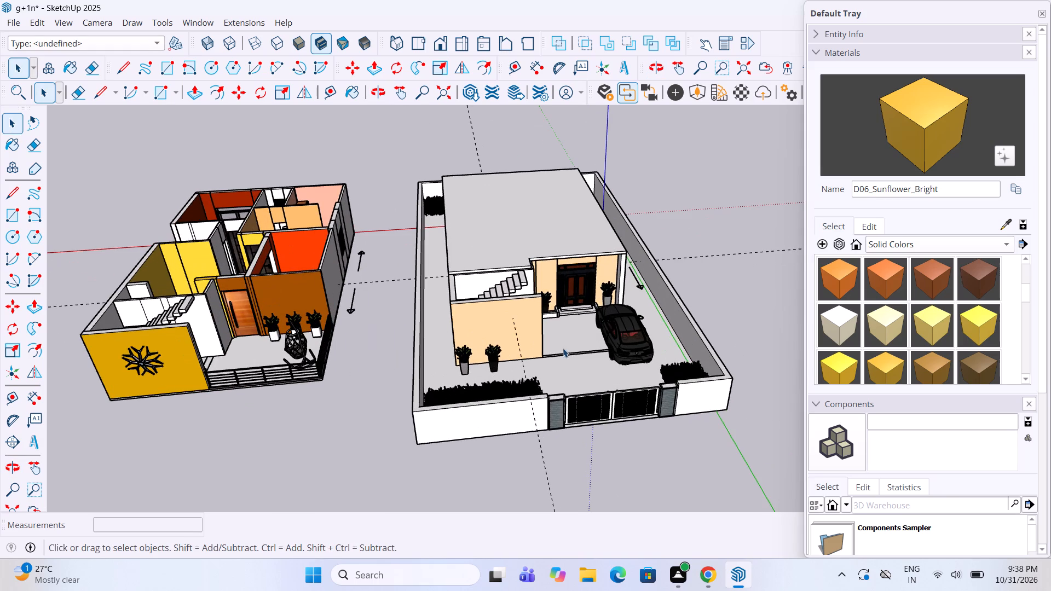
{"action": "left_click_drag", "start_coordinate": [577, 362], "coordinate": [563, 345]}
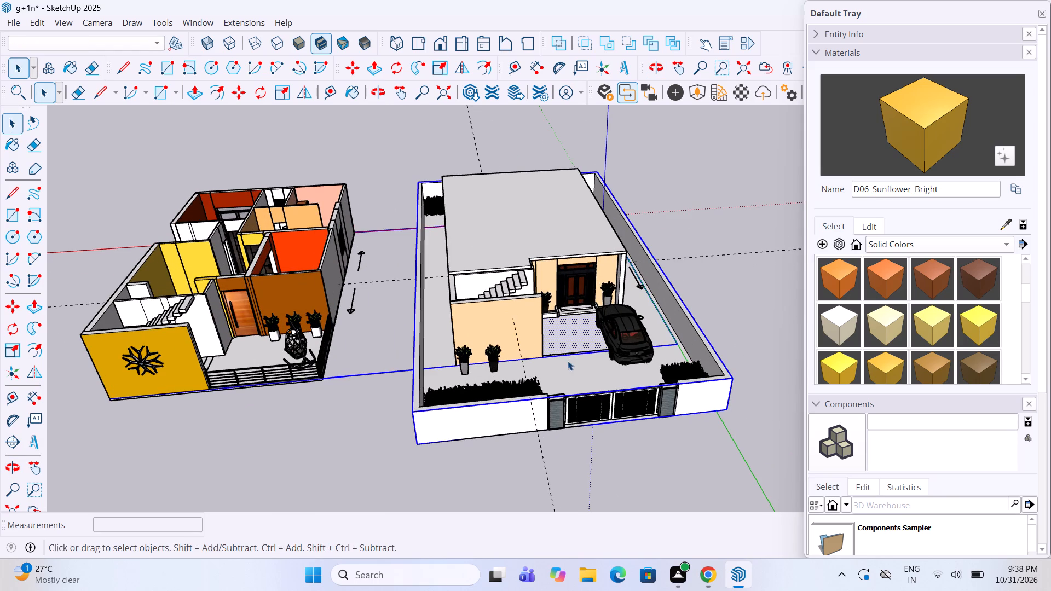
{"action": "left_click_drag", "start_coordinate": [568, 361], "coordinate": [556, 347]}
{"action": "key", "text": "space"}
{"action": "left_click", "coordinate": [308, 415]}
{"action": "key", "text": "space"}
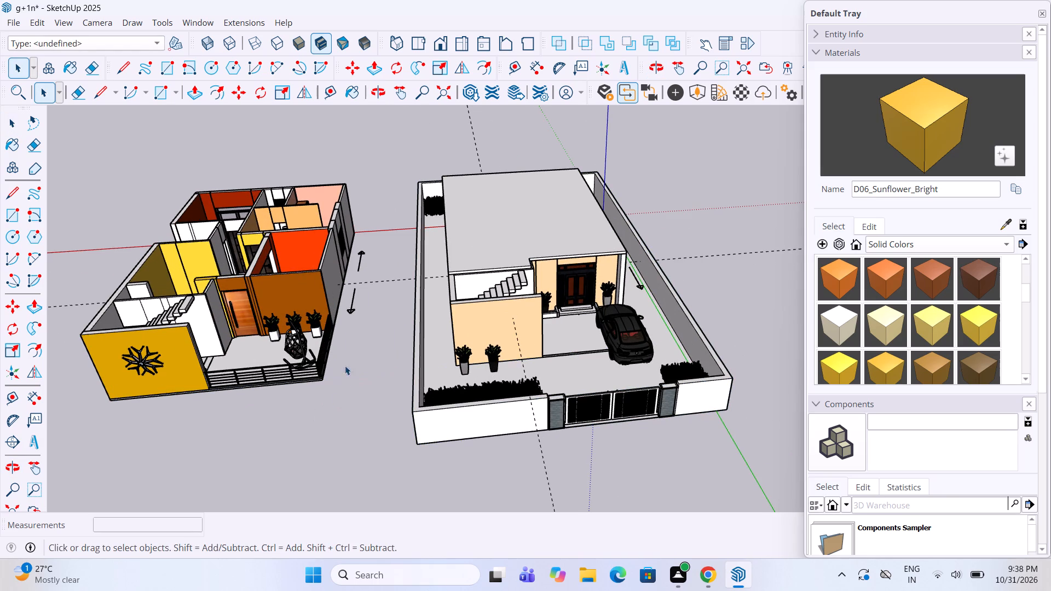
Delete the leftover section arrows and their lines between the two floor models and beside the ground floor.
{"action": "left_click_drag", "start_coordinate": [347, 328], "coordinate": [342, 315]}
{"action": "left_click_drag", "start_coordinate": [363, 316], "coordinate": [350, 302]}
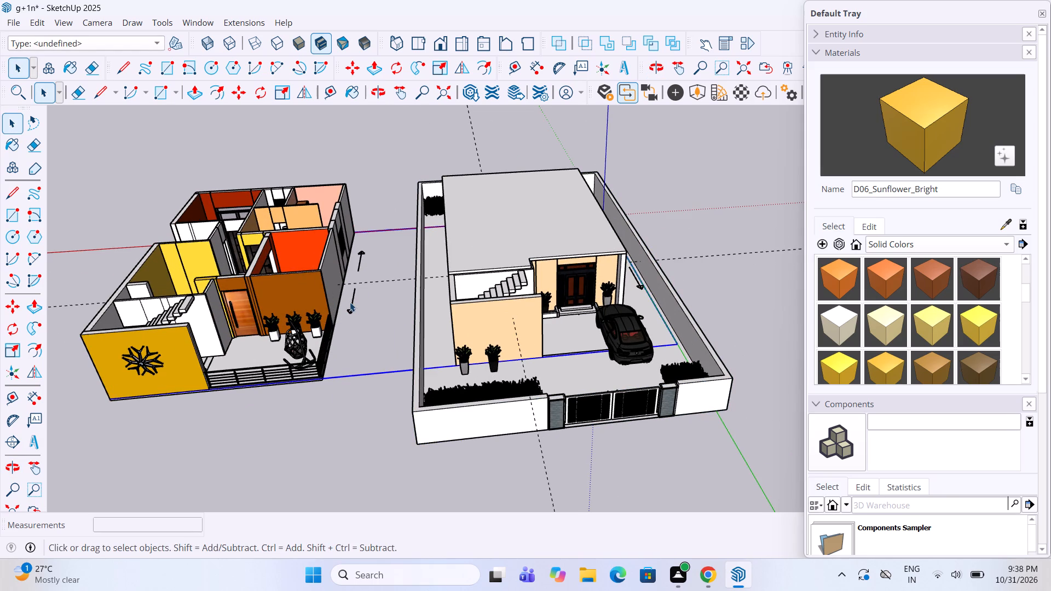
{"action": "key", "text": "Delete"}
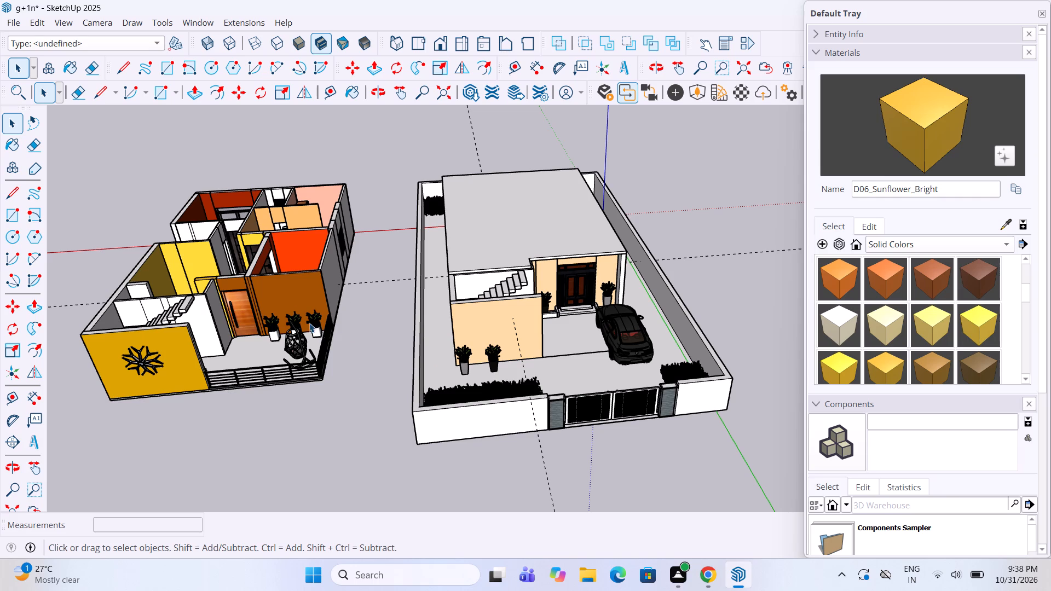
{"action": "left_click", "coordinate": [279, 299]}
Delete the long dashed guide line running crosswise past both floor models.
{"action": "scroll", "coordinate": [350, 287], "scroll_direction": "down", "scroll_amount": 2}
{"action": "middle_click_drag", "start_coordinate": [356, 292], "coordinate": [367, 300]}
{"action": "scroll", "coordinate": [368, 300], "scroll_direction": "down", "scroll_amount": 1}
{"action": "left_click", "coordinate": [359, 350]}
{"action": "scroll", "coordinate": [383, 318], "scroll_direction": "down", "scroll_amount": 2}
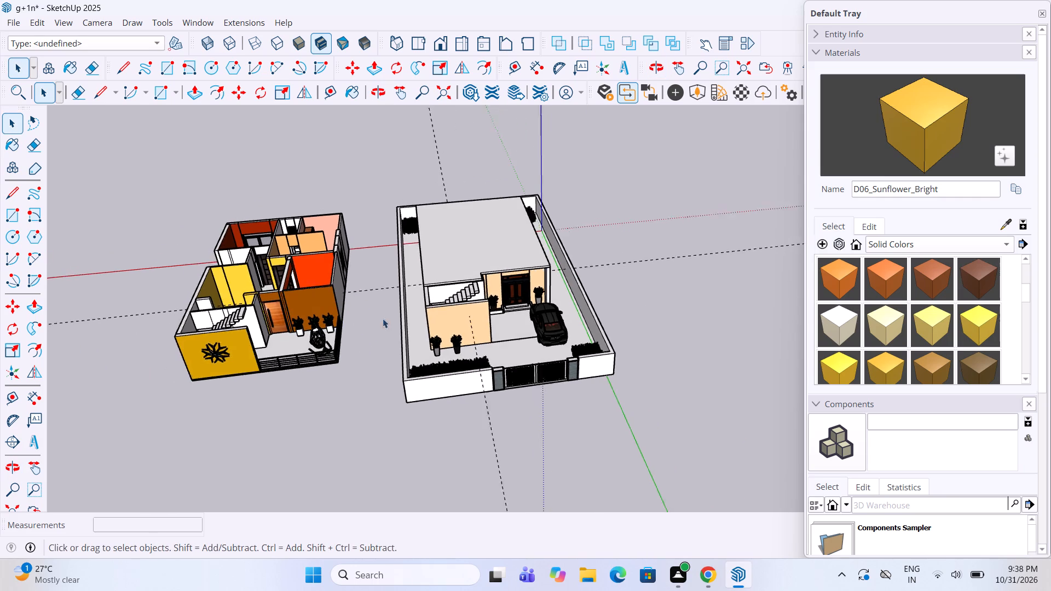
{"action": "scroll", "coordinate": [383, 318], "scroll_direction": "down", "scroll_amount": 2}
{"action": "left_click_drag", "start_coordinate": [180, 336], "coordinate": [153, 306]}
{"action": "left_click", "coordinate": [153, 306]}
{"action": "left_click_drag", "start_coordinate": [171, 328], "coordinate": [148, 306]}
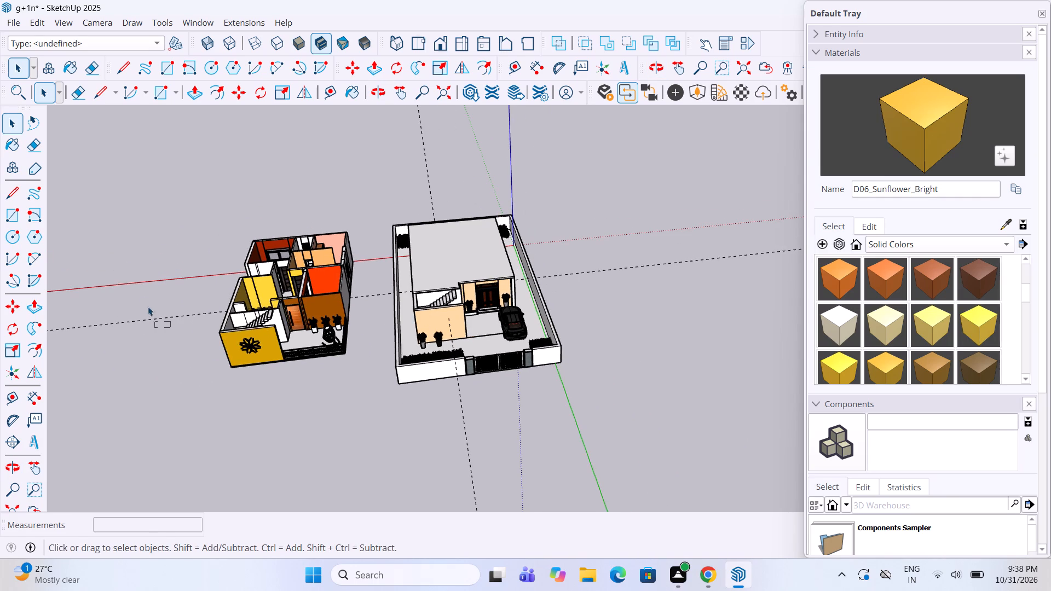
{"action": "left_click_drag", "start_coordinate": [148, 306], "coordinate": [119, 231]}
{"action": "key", "text": "Delete"}
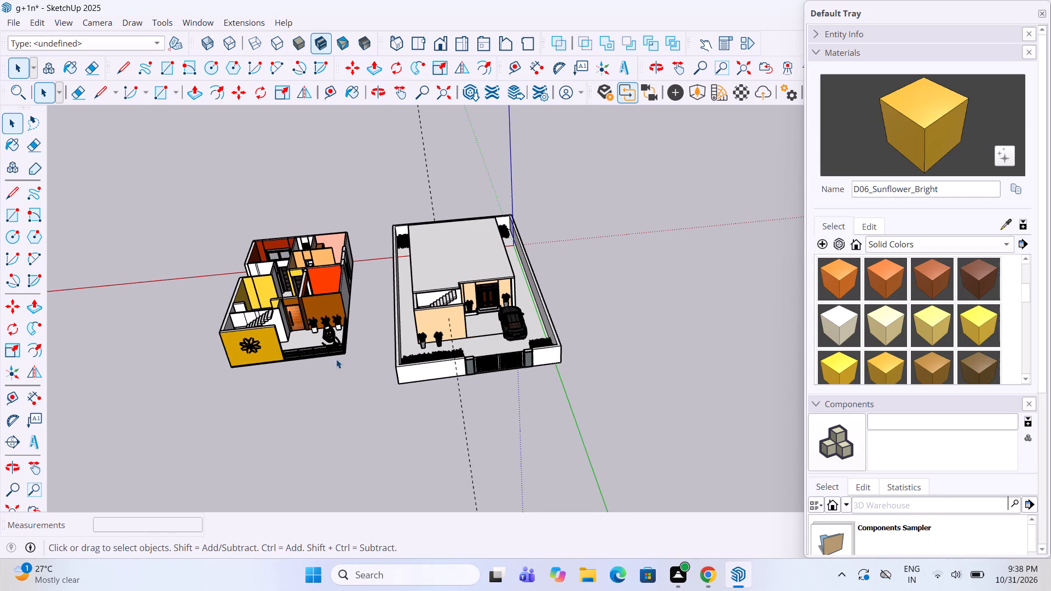
Group the entire separate upper floor, including its walls, base, furniture and railing.
{"action": "left_click_drag", "start_coordinate": [350, 370], "coordinate": [216, 189]}
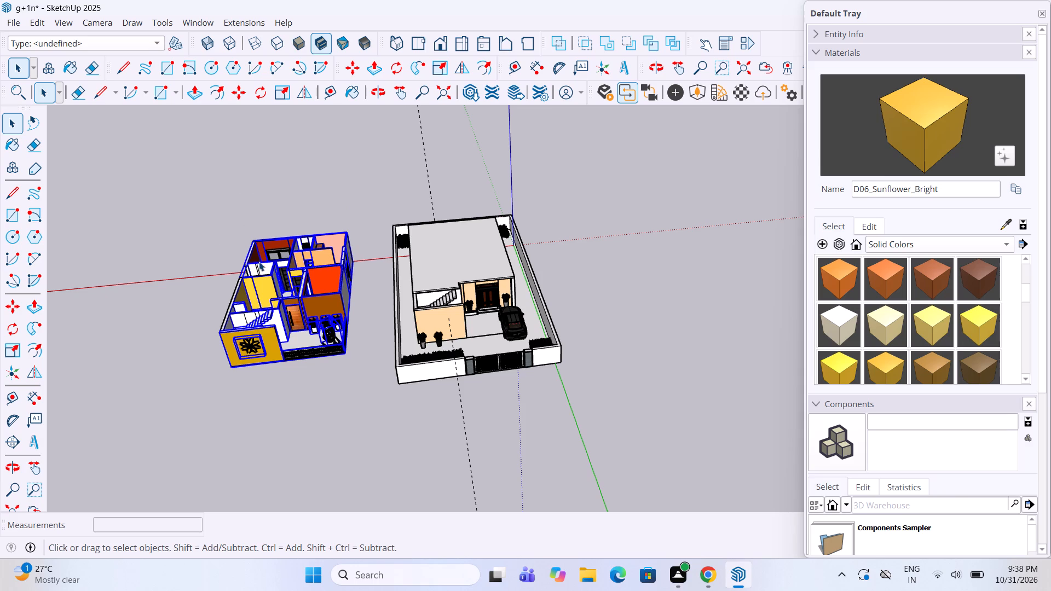
{"action": "scroll", "coordinate": [262, 268], "scroll_direction": "up", "scroll_amount": 4}
{"action": "right_click", "coordinate": [291, 317]}
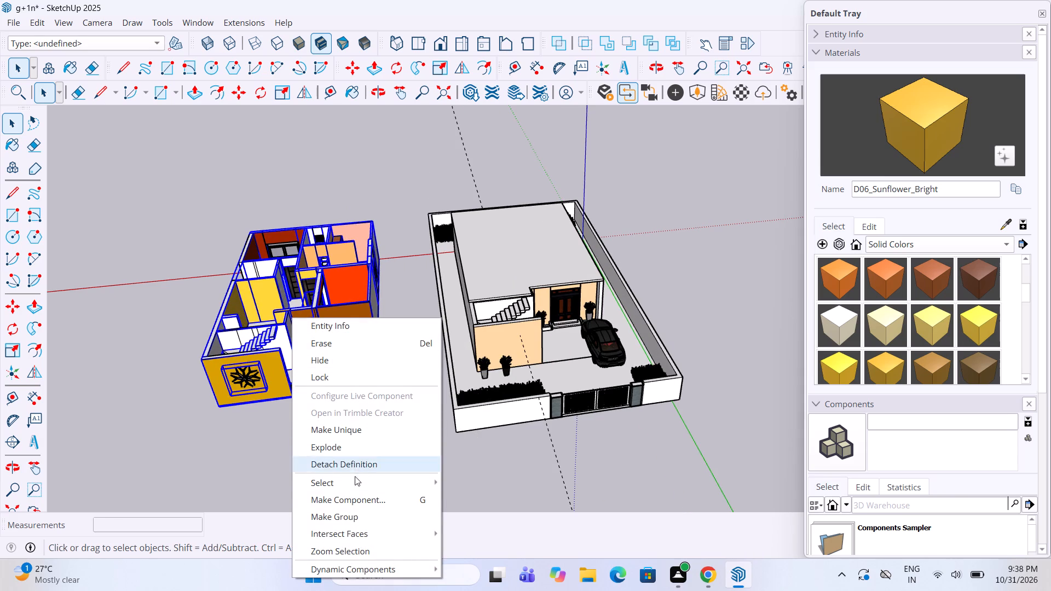
{"action": "left_click", "coordinate": [339, 515]}
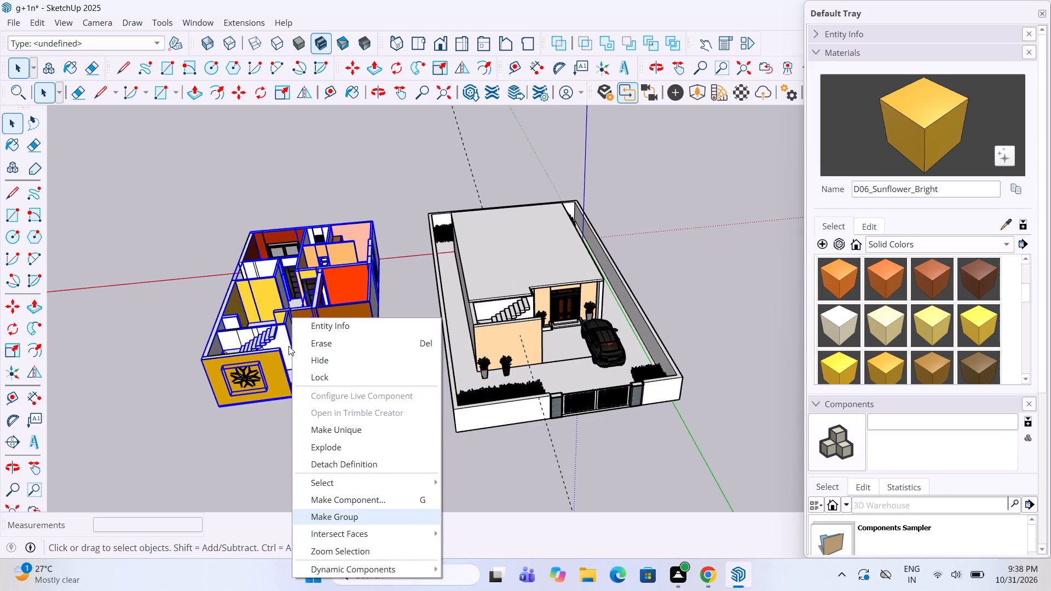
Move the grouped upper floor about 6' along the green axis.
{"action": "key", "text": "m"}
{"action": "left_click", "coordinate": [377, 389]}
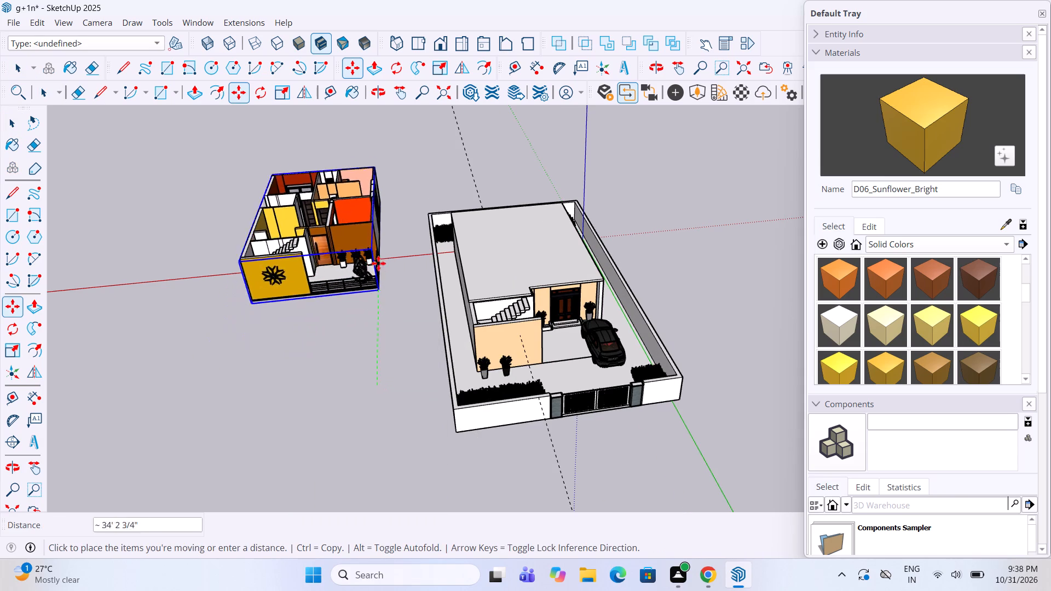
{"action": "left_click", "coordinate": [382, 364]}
Move the upper floor group by its front wall corner onto the matching corner endpoint of the ground floor, and clear the selection.
{"action": "scroll", "coordinate": [222, 395], "scroll_direction": "up", "scroll_amount": 4}
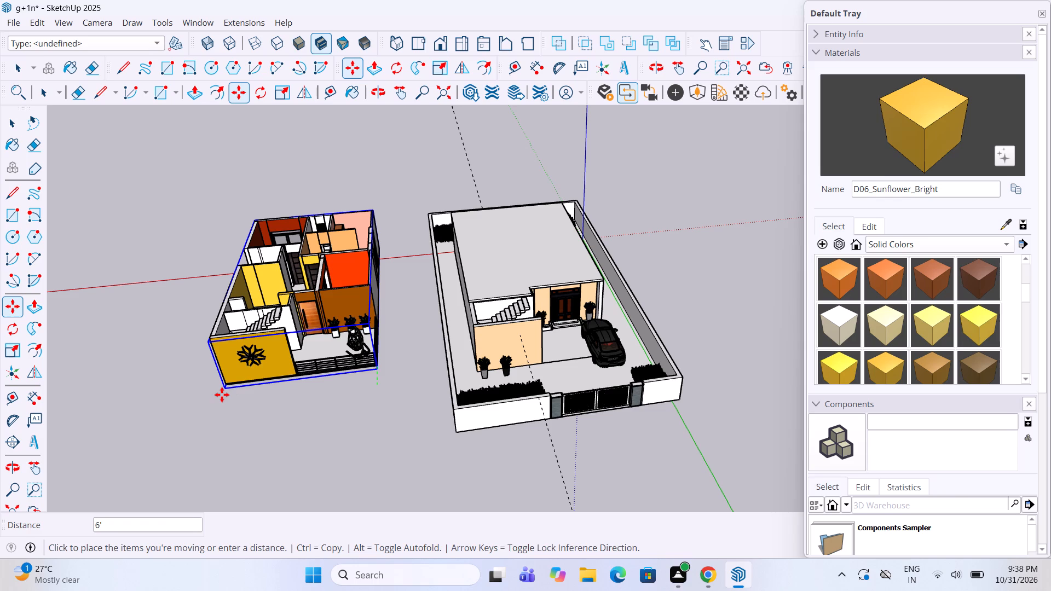
{"action": "scroll", "coordinate": [222, 395], "scroll_direction": "up", "scroll_amount": 11}
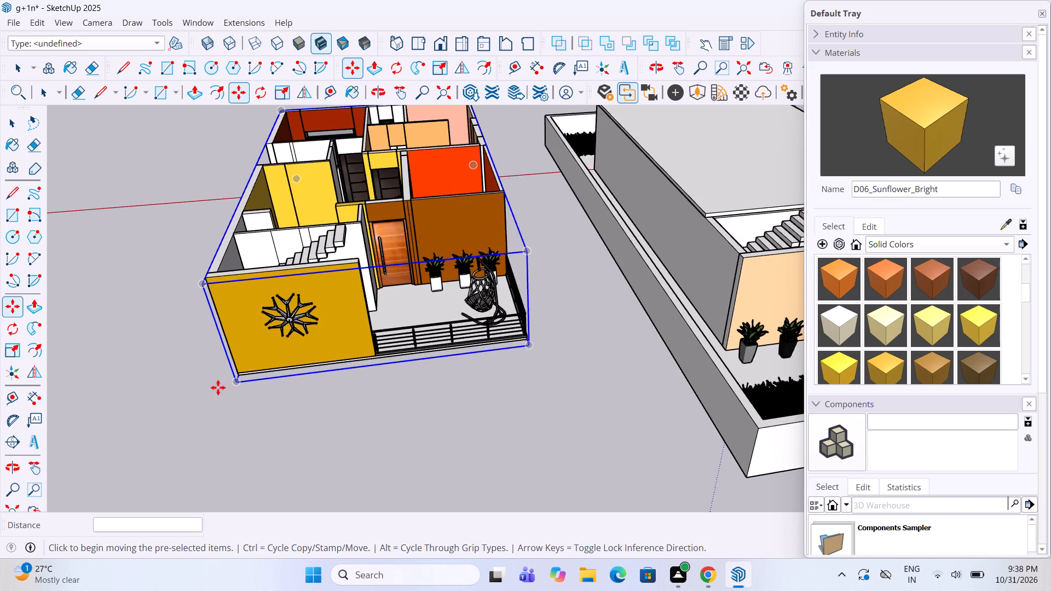
{"action": "middle_click_drag", "start_coordinate": [401, 262], "coordinate": [411, 323]}
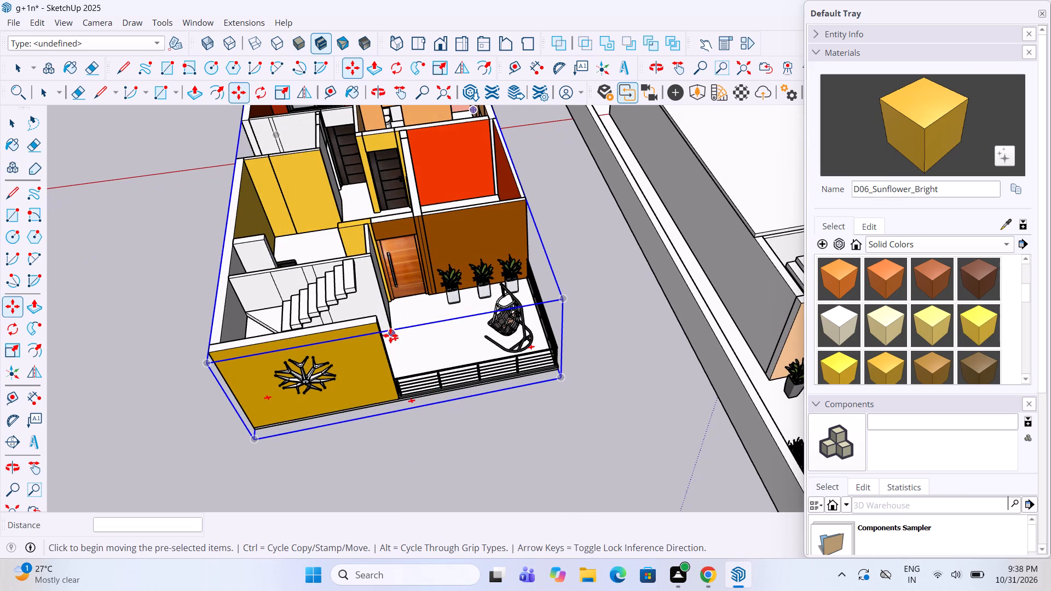
{"action": "left_click", "coordinate": [390, 335]}
{"action": "scroll", "coordinate": [277, 317], "scroll_direction": "down", "scroll_amount": 9}
{"action": "scroll", "coordinate": [585, 257], "scroll_direction": "up", "scroll_amount": 6}
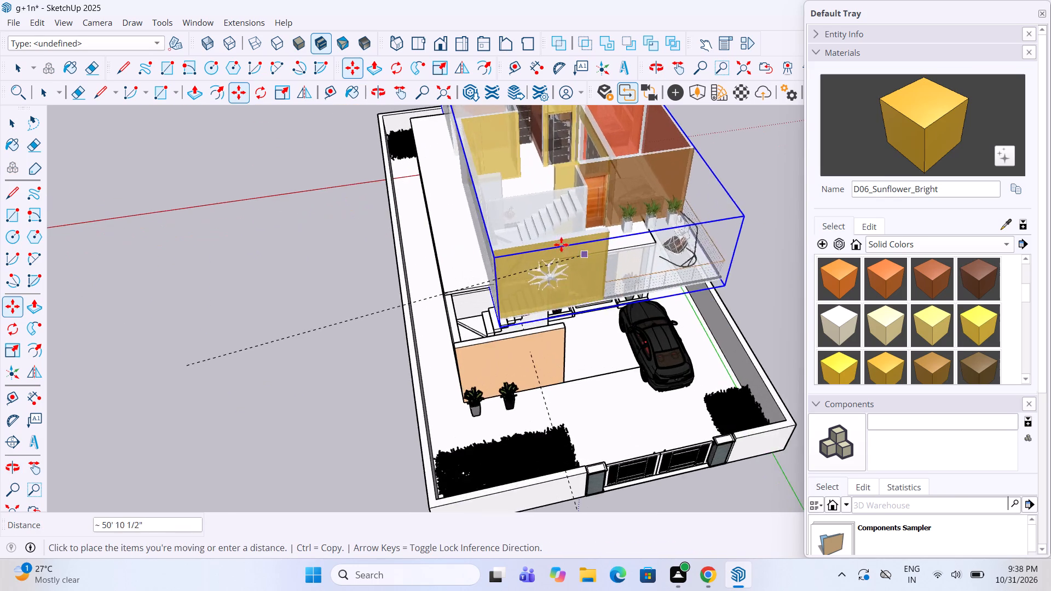
{"action": "scroll", "coordinate": [561, 245], "scroll_direction": "up", "scroll_amount": 8}
{"action": "left_click", "coordinate": [551, 303]}
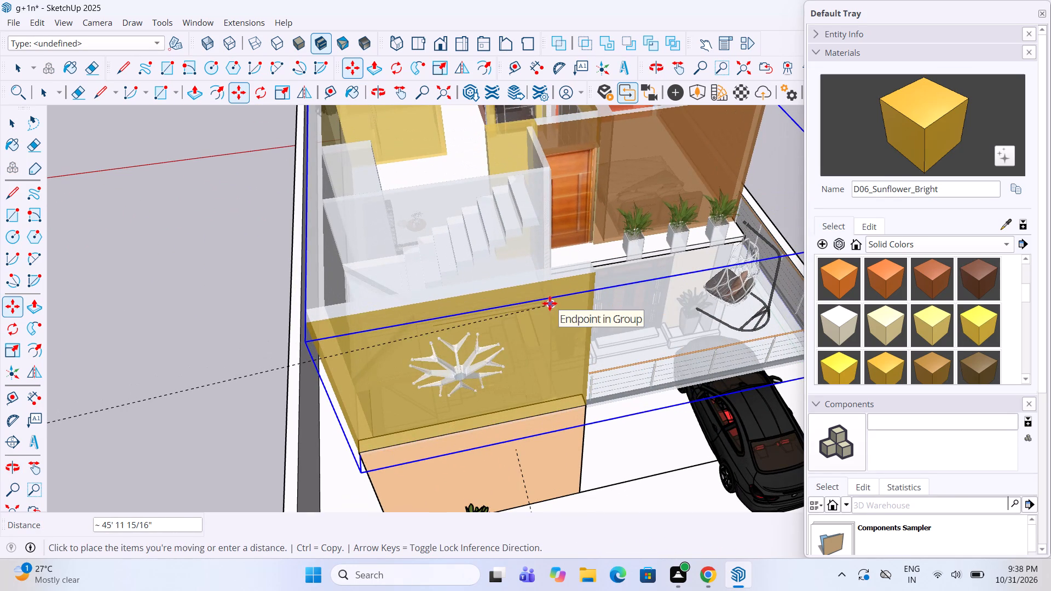
{"action": "middle_click_drag", "start_coordinate": [532, 299], "coordinate": [498, 291]}
{"action": "scroll", "coordinate": [375, 286], "scroll_direction": "down", "scroll_amount": 9}
{"action": "key", "text": "space"}
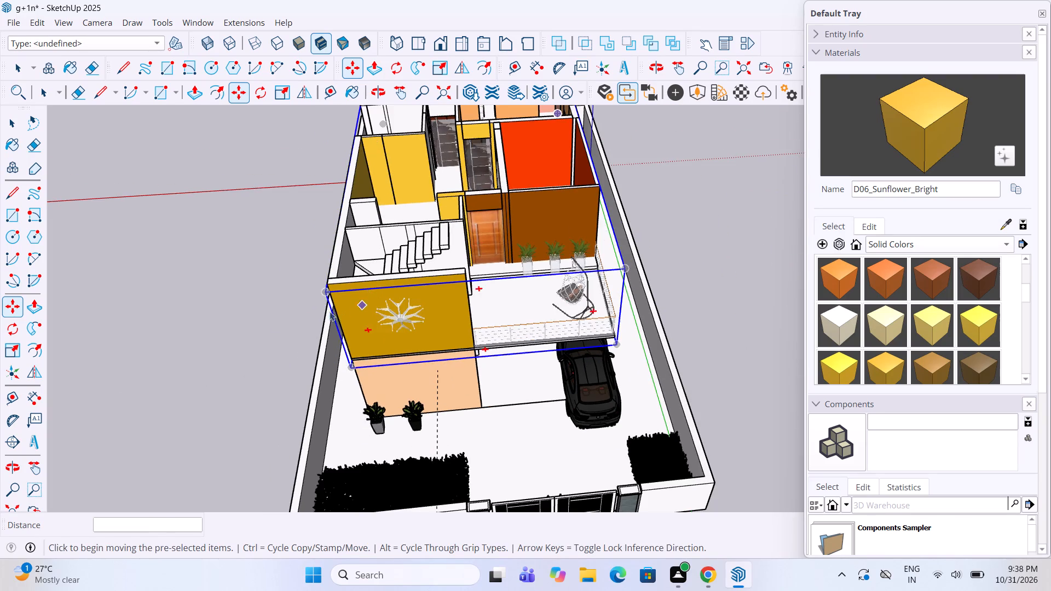
{"action": "left_click", "coordinate": [229, 327]}
Examine how the stacked floors line up from the front, the side and around the balcony and staircase.
{"action": "middle_click_drag", "start_coordinate": [467, 294], "coordinate": [443, 263]}
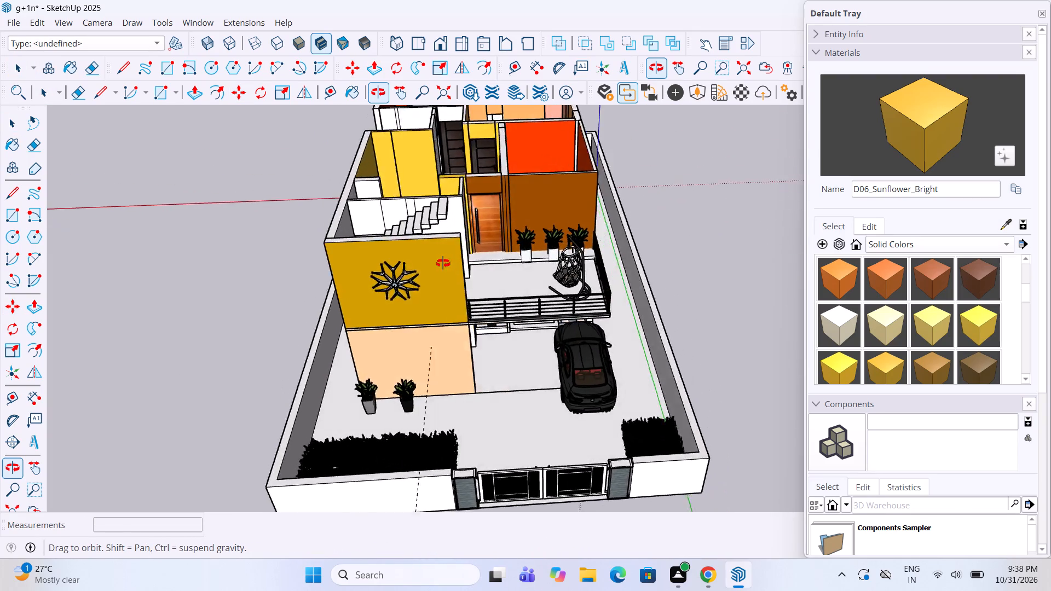
{"action": "middle_click_drag", "start_coordinate": [443, 263], "coordinate": [362, 259]}
{"action": "scroll", "coordinate": [481, 221], "scroll_direction": "down", "scroll_amount": 1}
{"action": "middle_click_drag", "start_coordinate": [496, 250], "coordinate": [363, 182]}
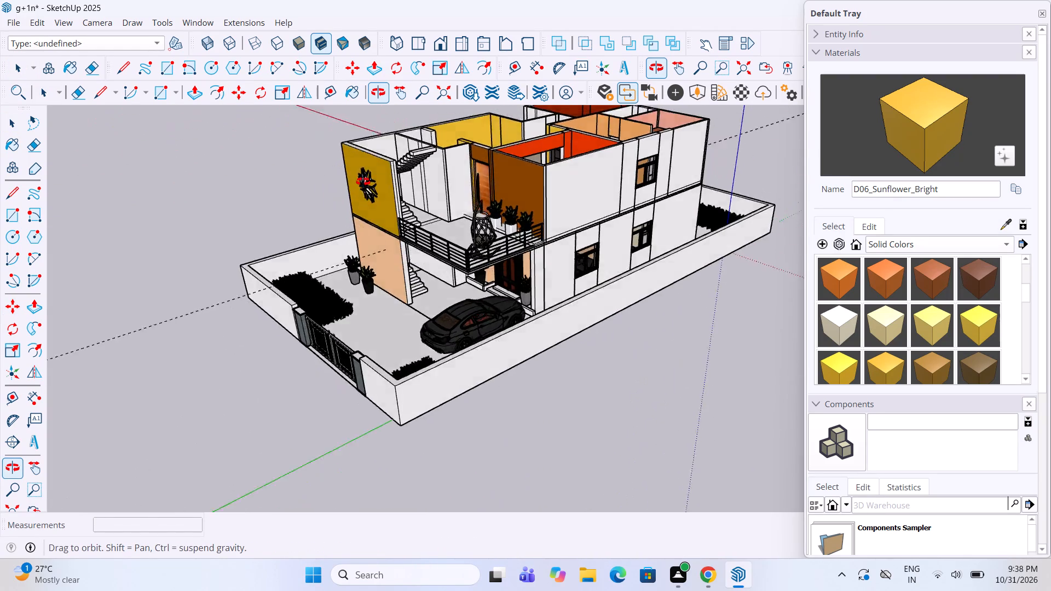
{"action": "middle_click_drag", "start_coordinate": [363, 182], "coordinate": [259, 174]}
{"action": "middle_click_drag", "start_coordinate": [285, 171], "coordinate": [359, 128]}
{"action": "scroll", "coordinate": [446, 215], "scroll_direction": "up", "scroll_amount": 3}
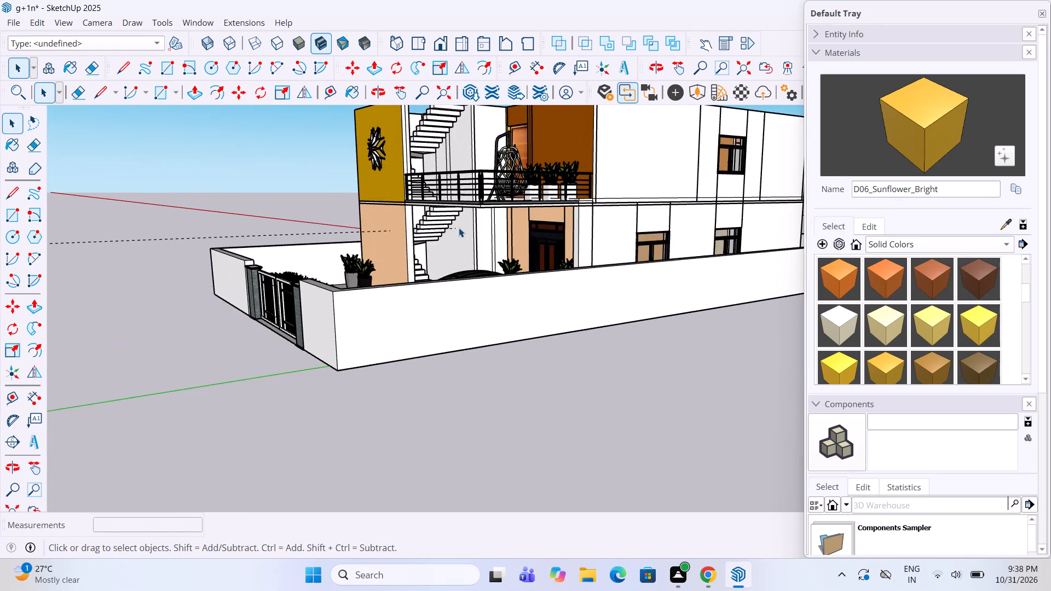
{"action": "scroll", "coordinate": [437, 201], "scroll_direction": "up", "scroll_amount": 6}
{"action": "middle_click_drag", "start_coordinate": [448, 163], "coordinate": [423, 293]}
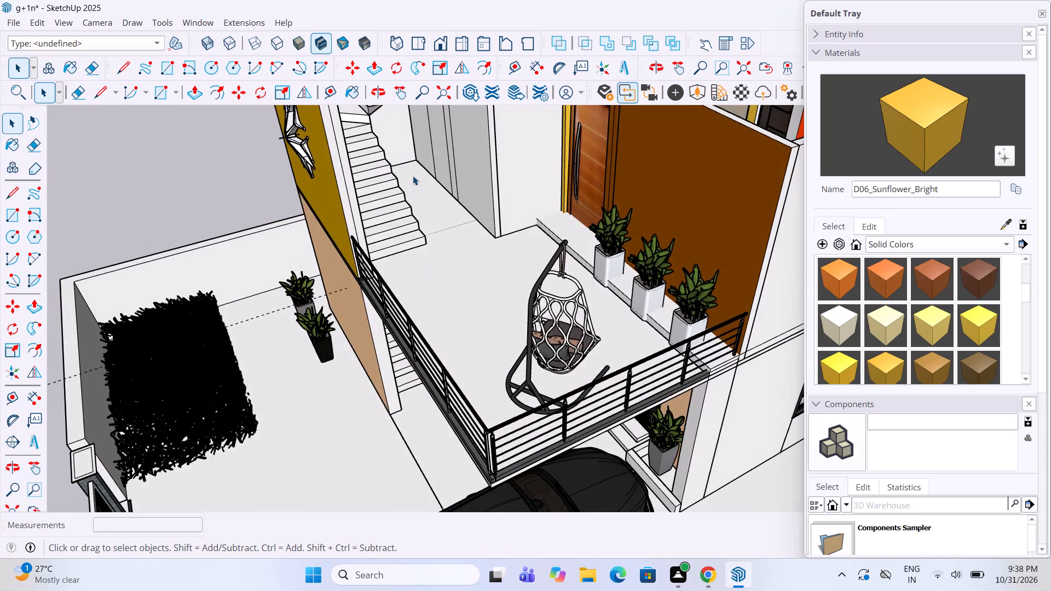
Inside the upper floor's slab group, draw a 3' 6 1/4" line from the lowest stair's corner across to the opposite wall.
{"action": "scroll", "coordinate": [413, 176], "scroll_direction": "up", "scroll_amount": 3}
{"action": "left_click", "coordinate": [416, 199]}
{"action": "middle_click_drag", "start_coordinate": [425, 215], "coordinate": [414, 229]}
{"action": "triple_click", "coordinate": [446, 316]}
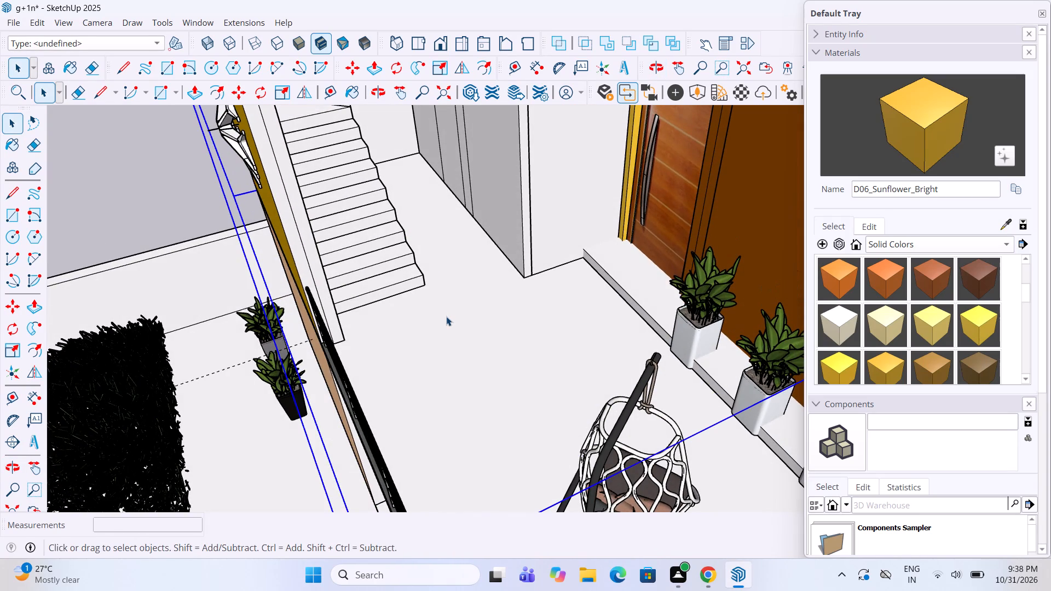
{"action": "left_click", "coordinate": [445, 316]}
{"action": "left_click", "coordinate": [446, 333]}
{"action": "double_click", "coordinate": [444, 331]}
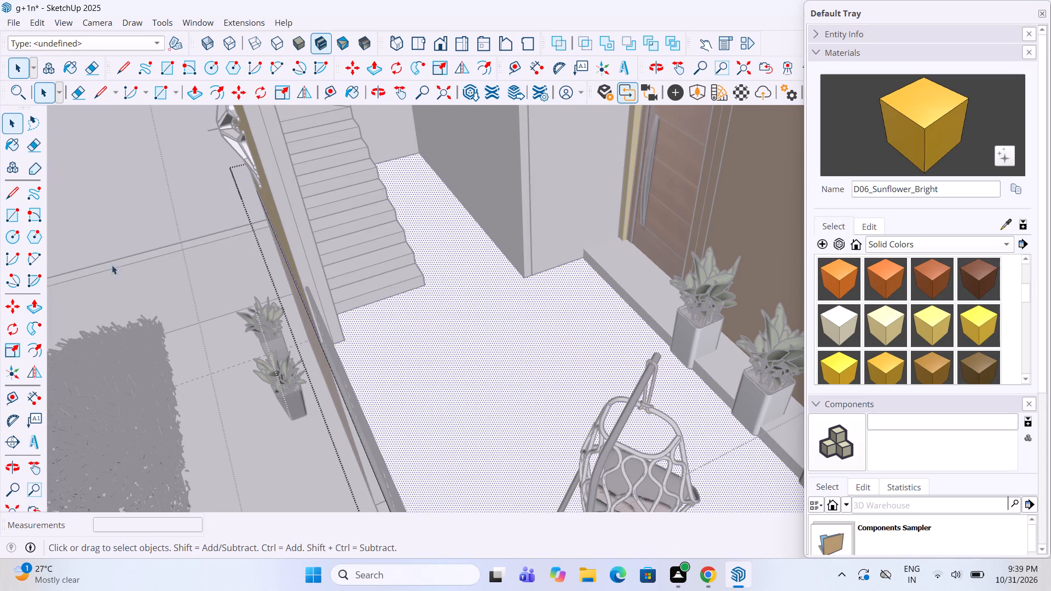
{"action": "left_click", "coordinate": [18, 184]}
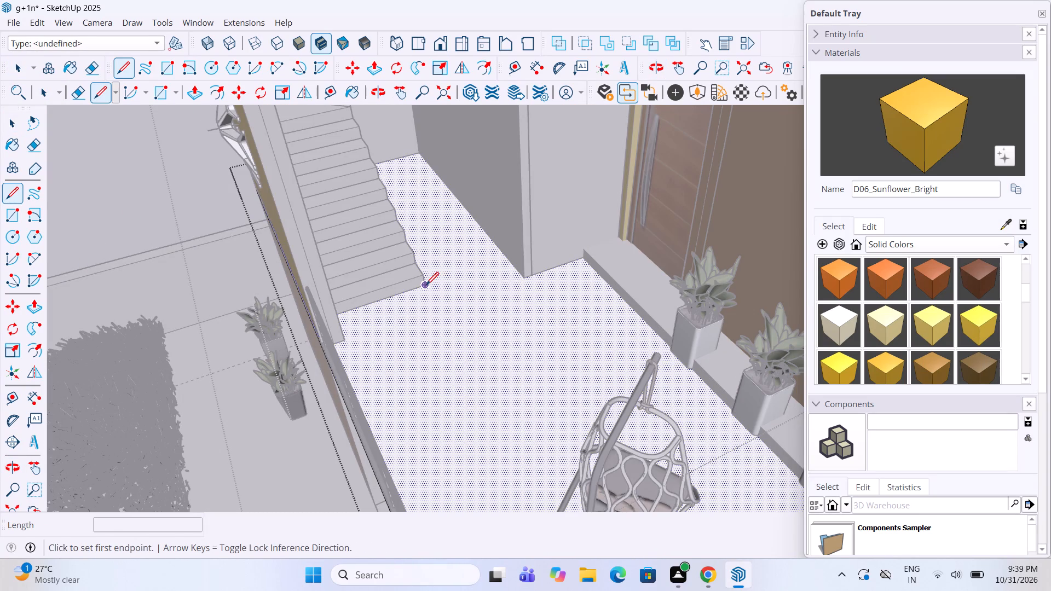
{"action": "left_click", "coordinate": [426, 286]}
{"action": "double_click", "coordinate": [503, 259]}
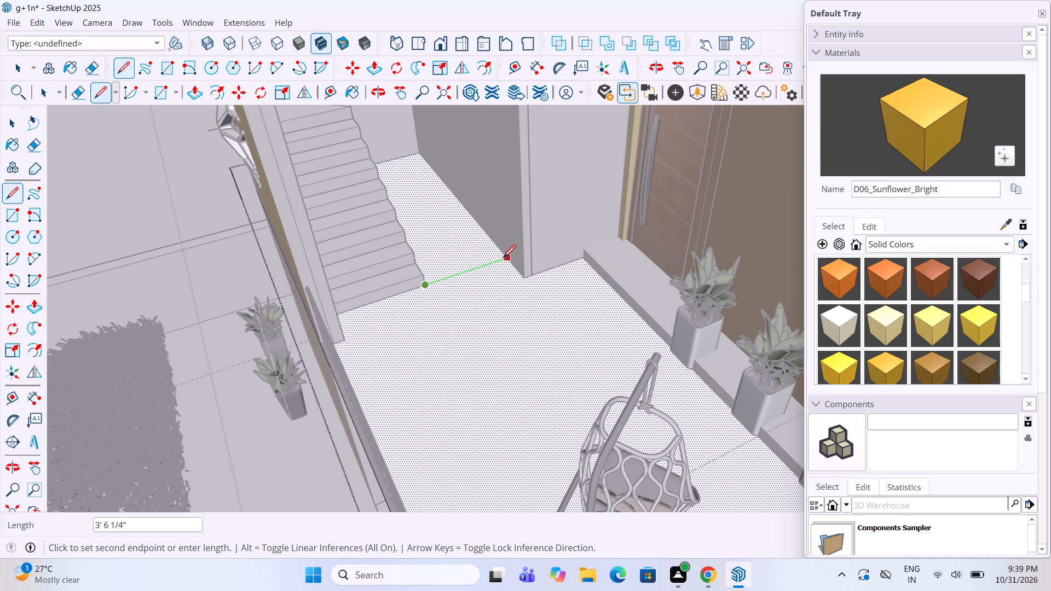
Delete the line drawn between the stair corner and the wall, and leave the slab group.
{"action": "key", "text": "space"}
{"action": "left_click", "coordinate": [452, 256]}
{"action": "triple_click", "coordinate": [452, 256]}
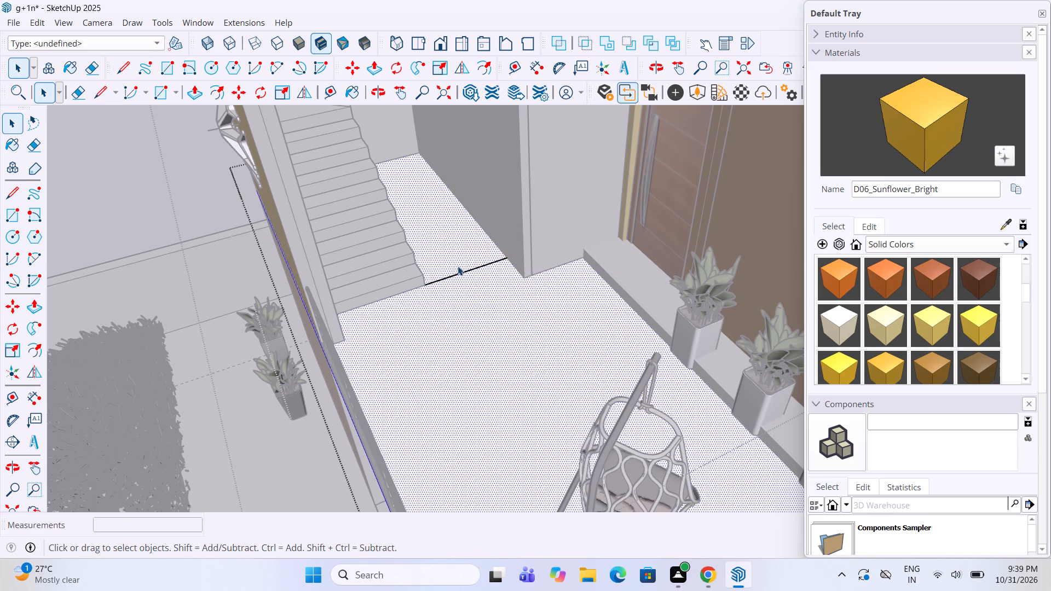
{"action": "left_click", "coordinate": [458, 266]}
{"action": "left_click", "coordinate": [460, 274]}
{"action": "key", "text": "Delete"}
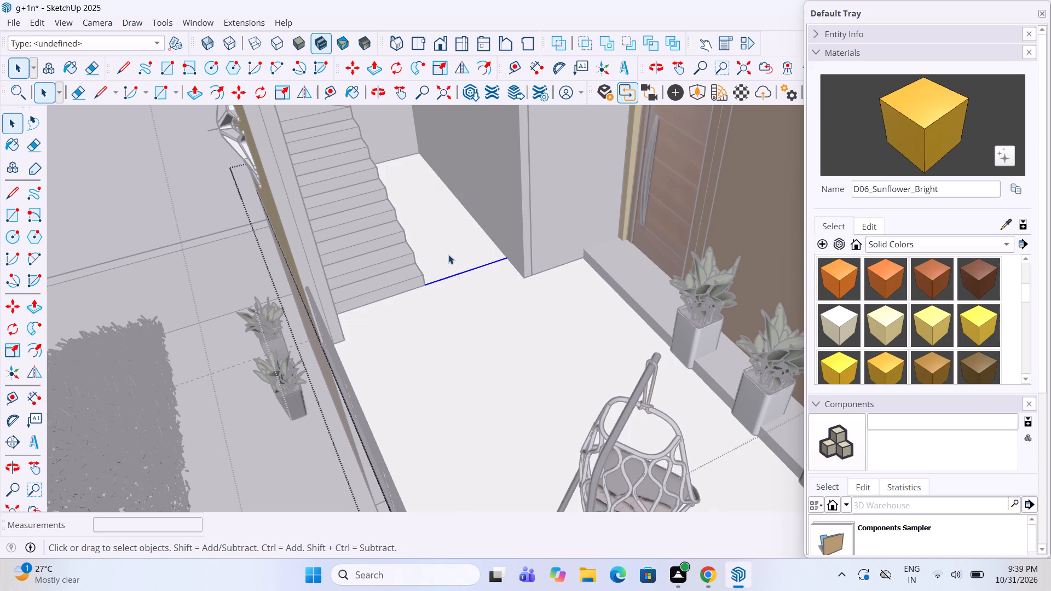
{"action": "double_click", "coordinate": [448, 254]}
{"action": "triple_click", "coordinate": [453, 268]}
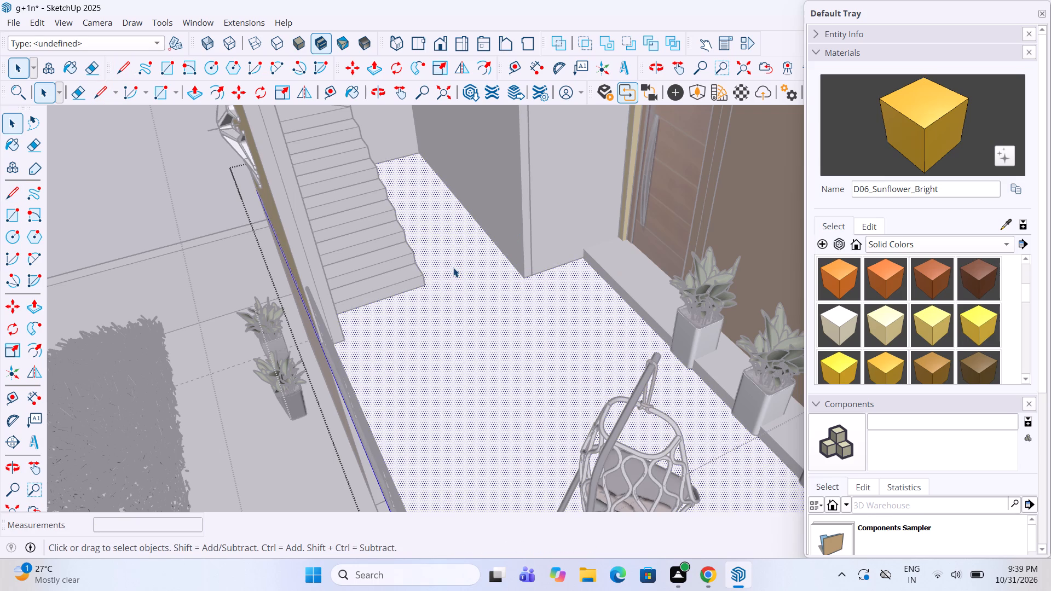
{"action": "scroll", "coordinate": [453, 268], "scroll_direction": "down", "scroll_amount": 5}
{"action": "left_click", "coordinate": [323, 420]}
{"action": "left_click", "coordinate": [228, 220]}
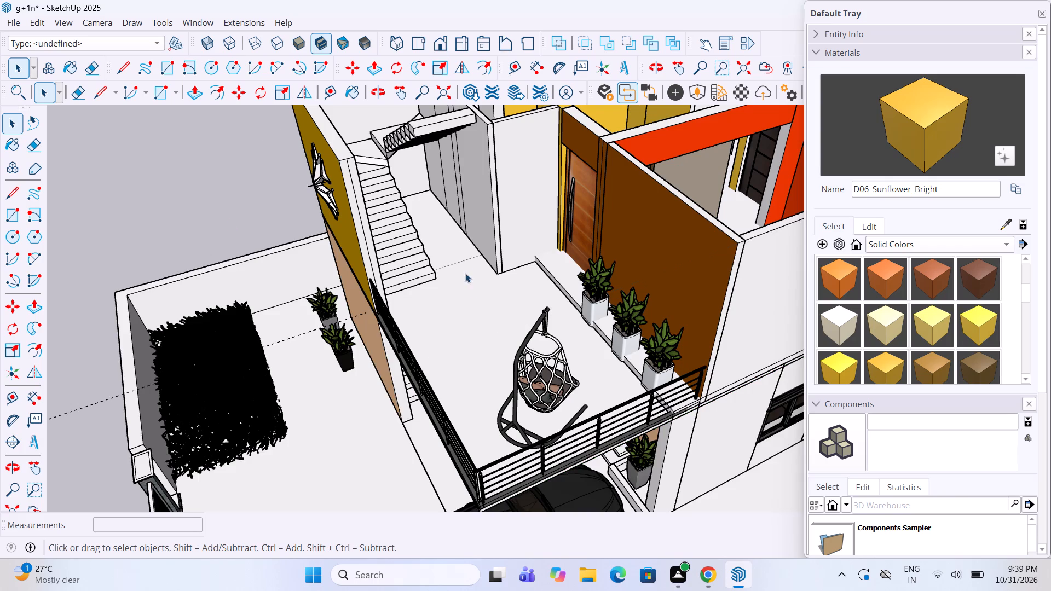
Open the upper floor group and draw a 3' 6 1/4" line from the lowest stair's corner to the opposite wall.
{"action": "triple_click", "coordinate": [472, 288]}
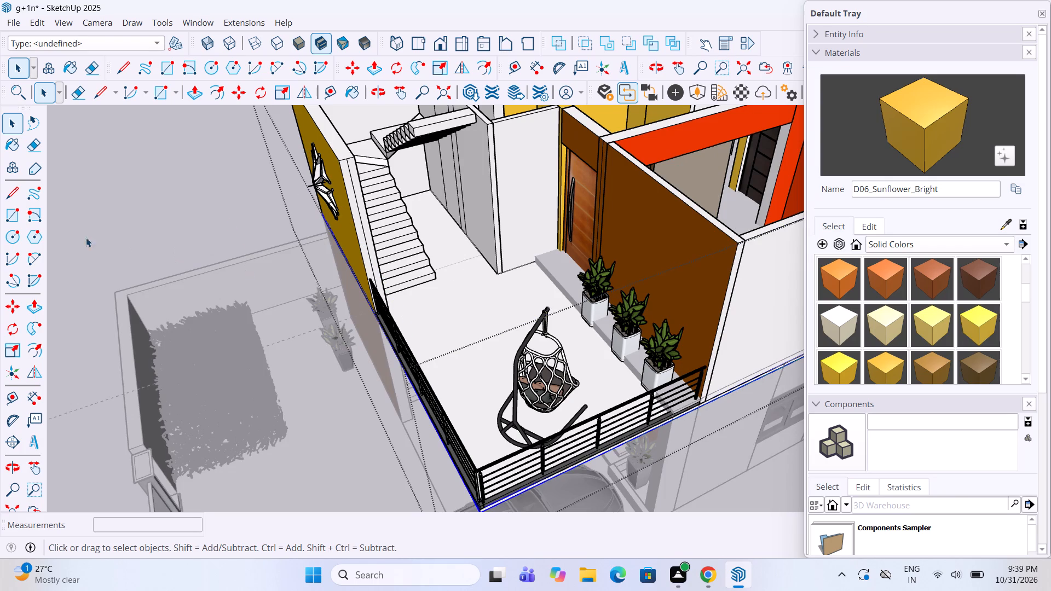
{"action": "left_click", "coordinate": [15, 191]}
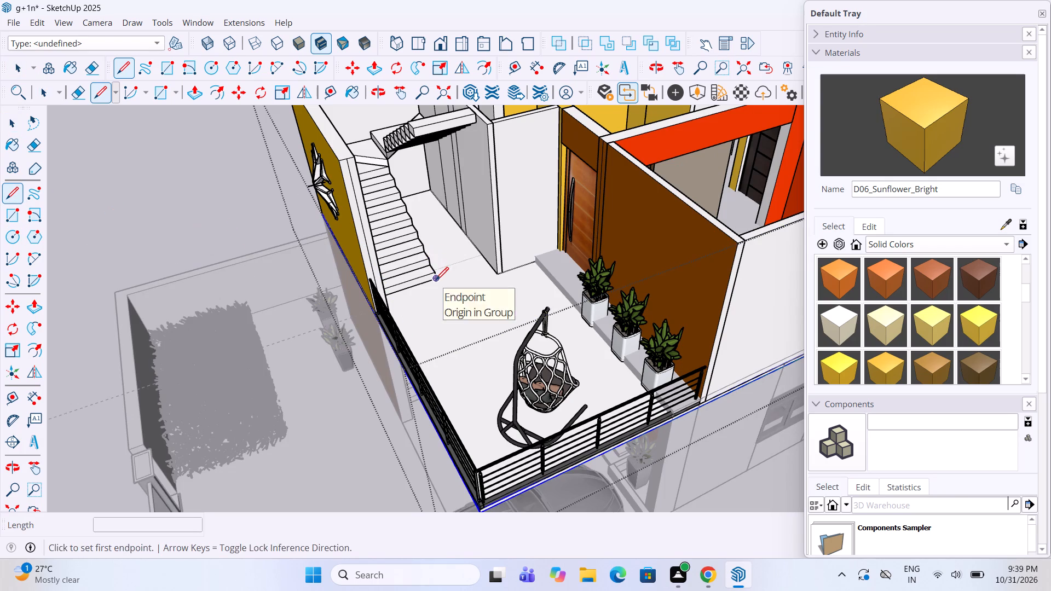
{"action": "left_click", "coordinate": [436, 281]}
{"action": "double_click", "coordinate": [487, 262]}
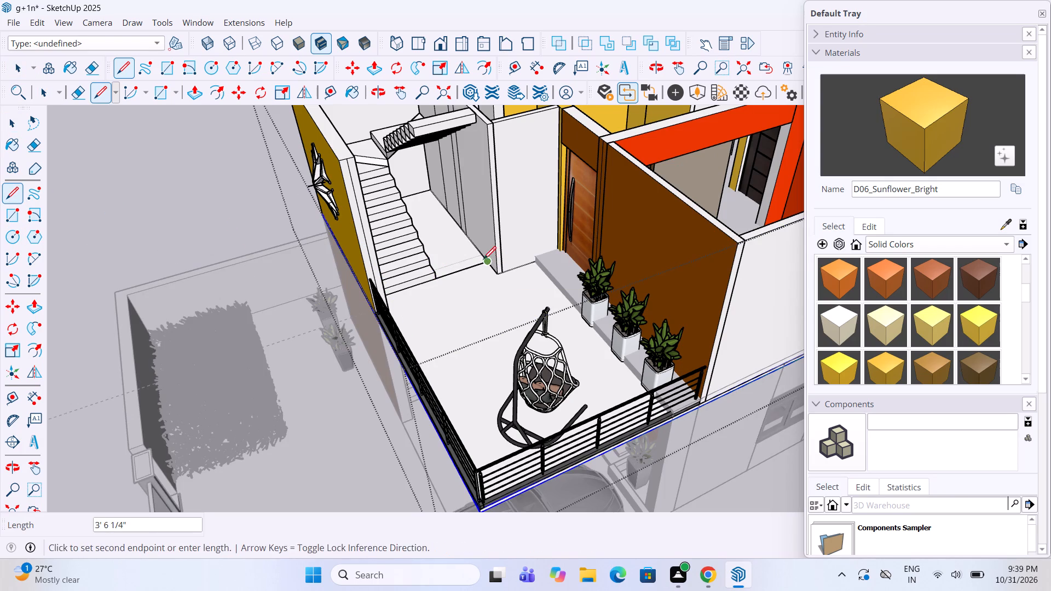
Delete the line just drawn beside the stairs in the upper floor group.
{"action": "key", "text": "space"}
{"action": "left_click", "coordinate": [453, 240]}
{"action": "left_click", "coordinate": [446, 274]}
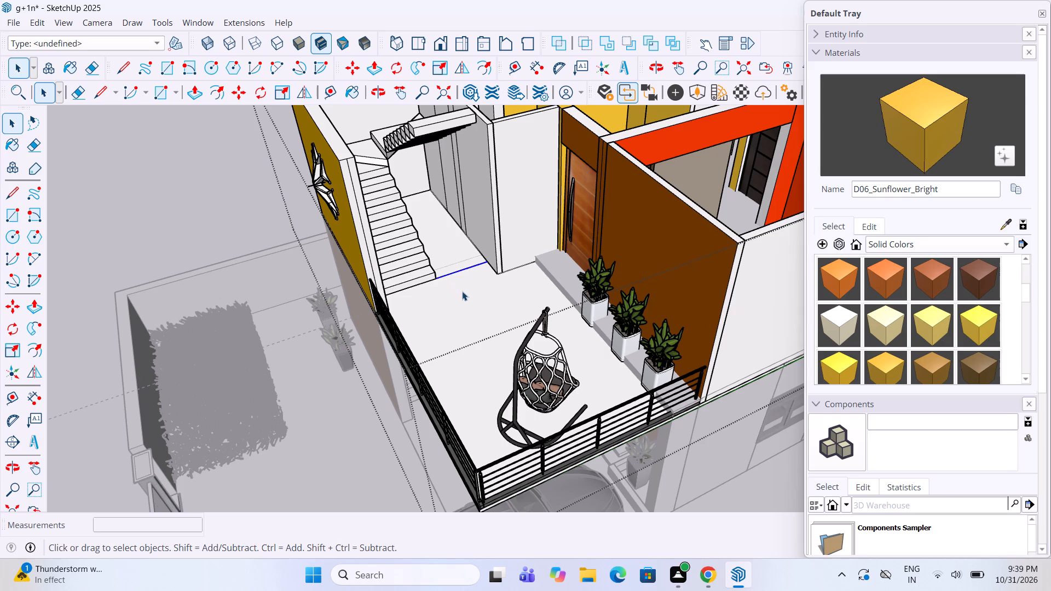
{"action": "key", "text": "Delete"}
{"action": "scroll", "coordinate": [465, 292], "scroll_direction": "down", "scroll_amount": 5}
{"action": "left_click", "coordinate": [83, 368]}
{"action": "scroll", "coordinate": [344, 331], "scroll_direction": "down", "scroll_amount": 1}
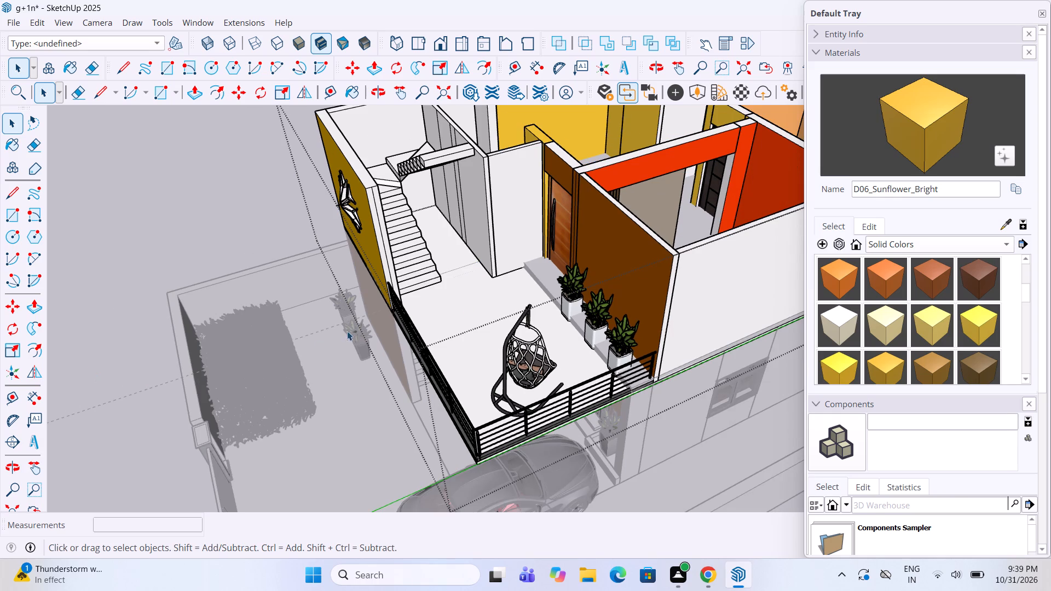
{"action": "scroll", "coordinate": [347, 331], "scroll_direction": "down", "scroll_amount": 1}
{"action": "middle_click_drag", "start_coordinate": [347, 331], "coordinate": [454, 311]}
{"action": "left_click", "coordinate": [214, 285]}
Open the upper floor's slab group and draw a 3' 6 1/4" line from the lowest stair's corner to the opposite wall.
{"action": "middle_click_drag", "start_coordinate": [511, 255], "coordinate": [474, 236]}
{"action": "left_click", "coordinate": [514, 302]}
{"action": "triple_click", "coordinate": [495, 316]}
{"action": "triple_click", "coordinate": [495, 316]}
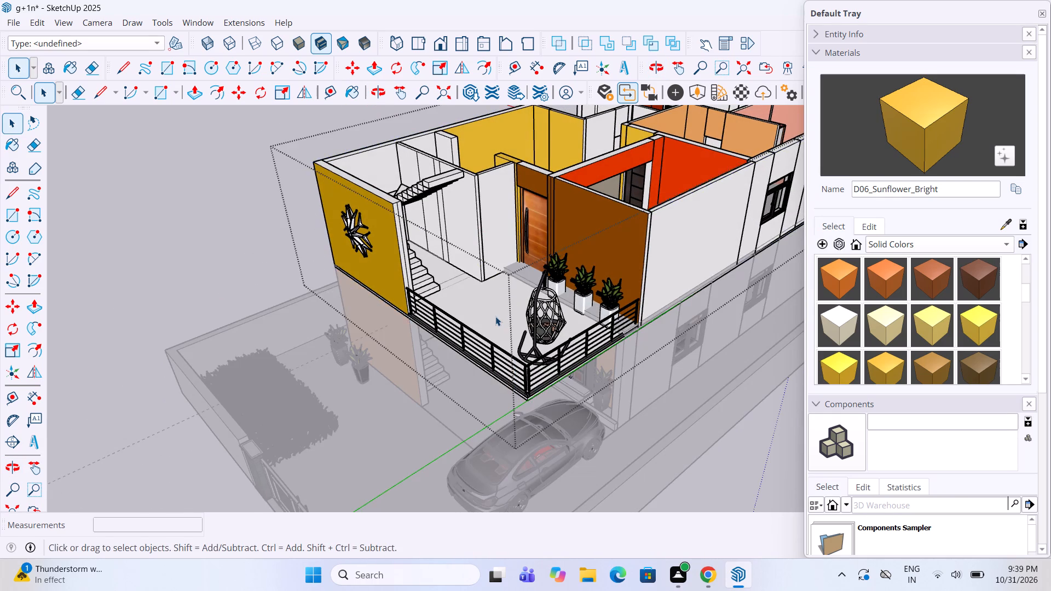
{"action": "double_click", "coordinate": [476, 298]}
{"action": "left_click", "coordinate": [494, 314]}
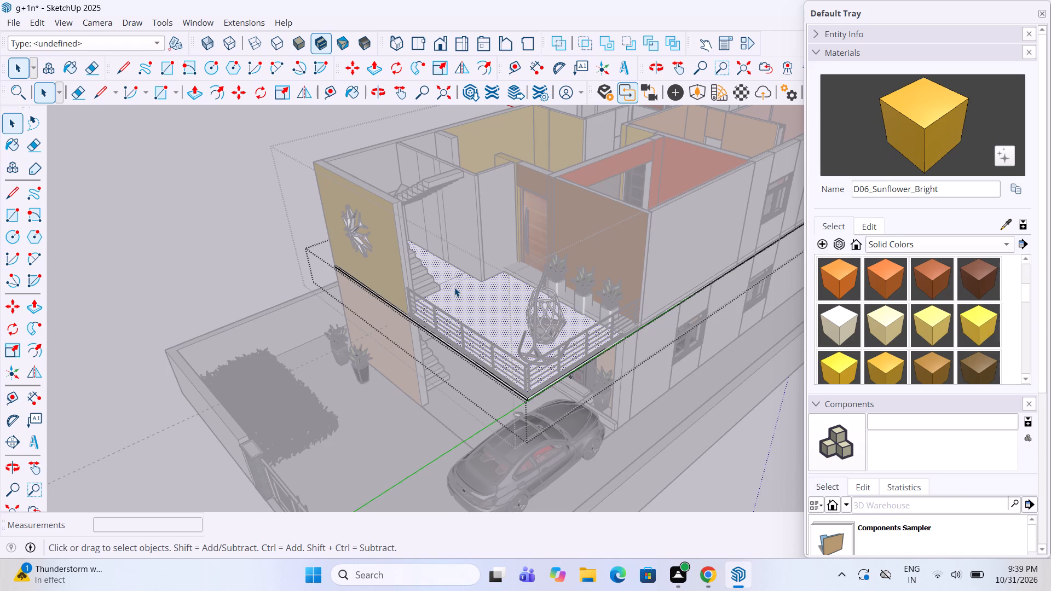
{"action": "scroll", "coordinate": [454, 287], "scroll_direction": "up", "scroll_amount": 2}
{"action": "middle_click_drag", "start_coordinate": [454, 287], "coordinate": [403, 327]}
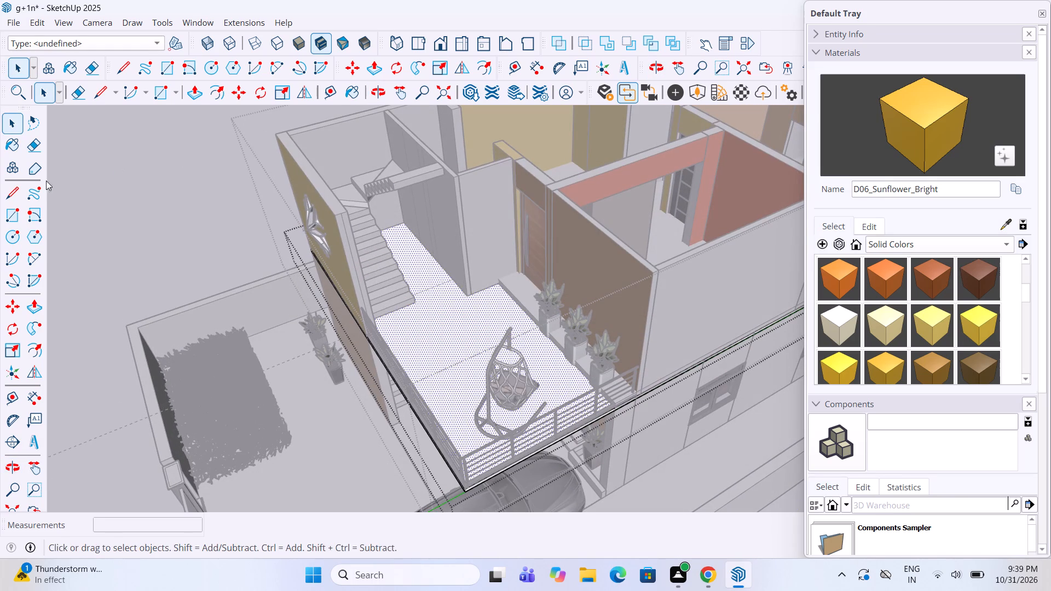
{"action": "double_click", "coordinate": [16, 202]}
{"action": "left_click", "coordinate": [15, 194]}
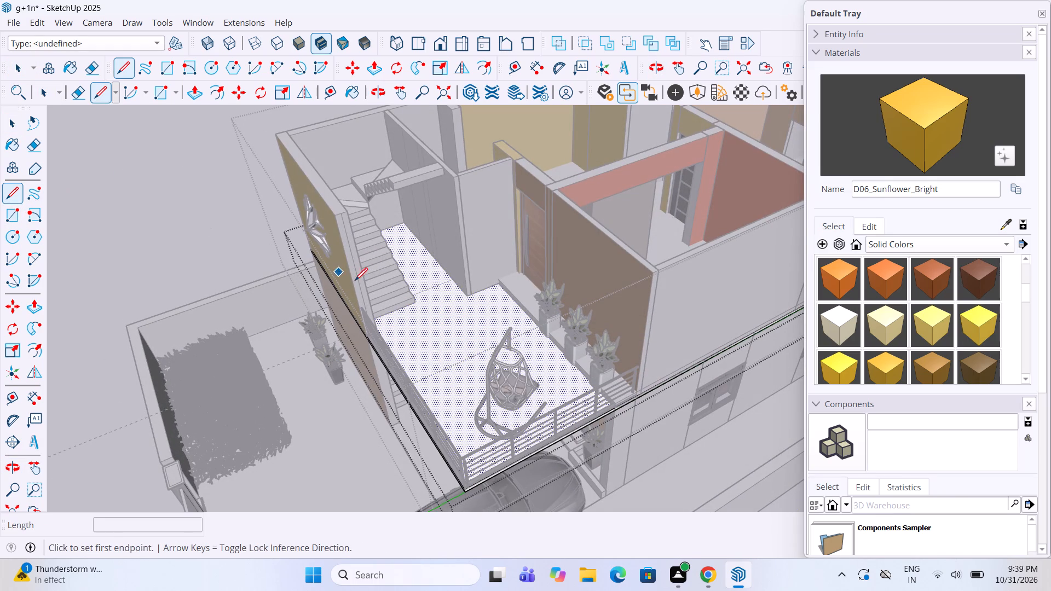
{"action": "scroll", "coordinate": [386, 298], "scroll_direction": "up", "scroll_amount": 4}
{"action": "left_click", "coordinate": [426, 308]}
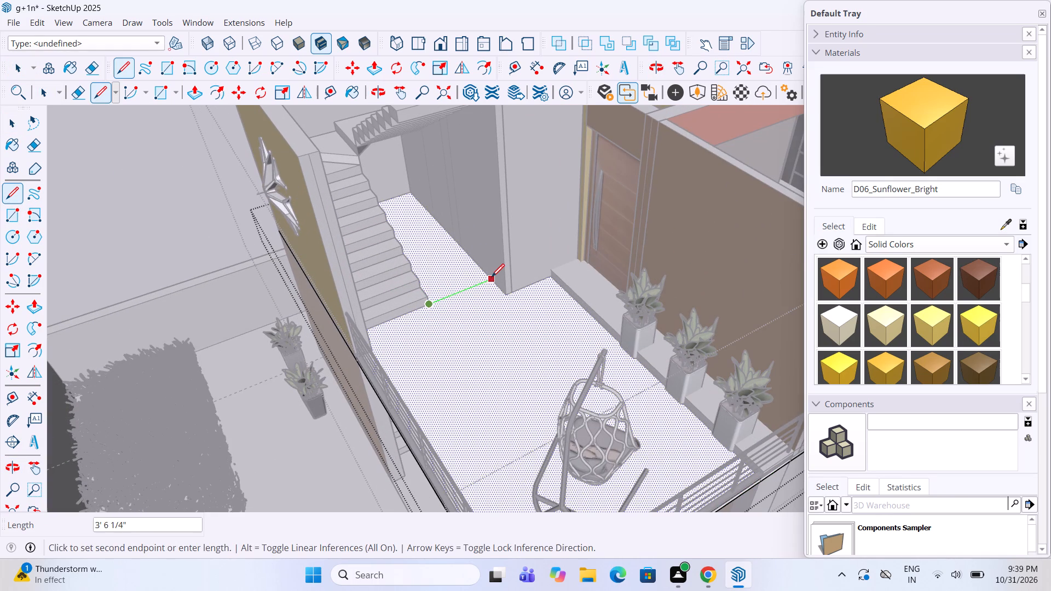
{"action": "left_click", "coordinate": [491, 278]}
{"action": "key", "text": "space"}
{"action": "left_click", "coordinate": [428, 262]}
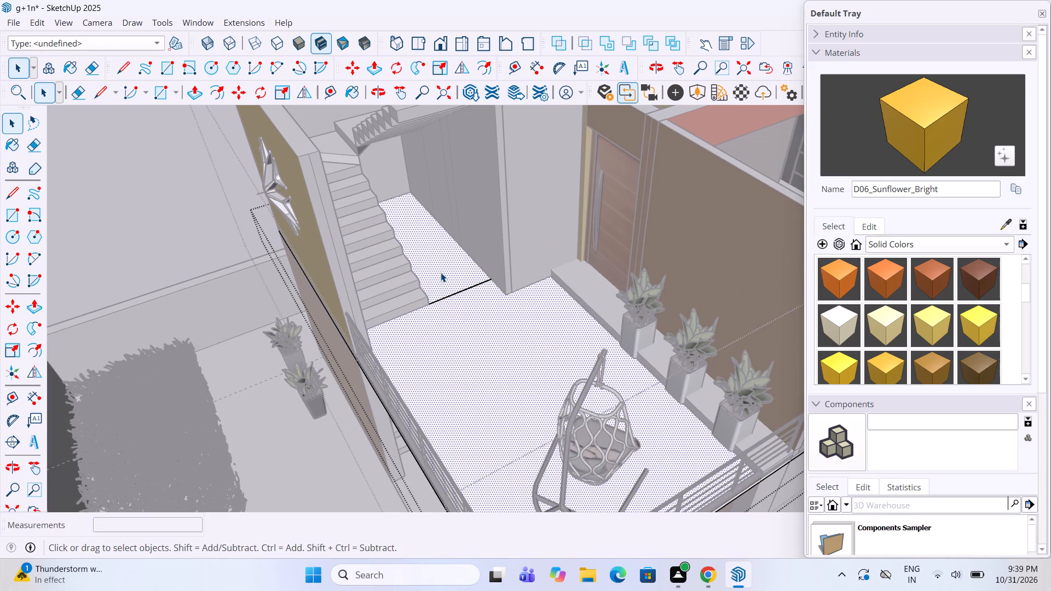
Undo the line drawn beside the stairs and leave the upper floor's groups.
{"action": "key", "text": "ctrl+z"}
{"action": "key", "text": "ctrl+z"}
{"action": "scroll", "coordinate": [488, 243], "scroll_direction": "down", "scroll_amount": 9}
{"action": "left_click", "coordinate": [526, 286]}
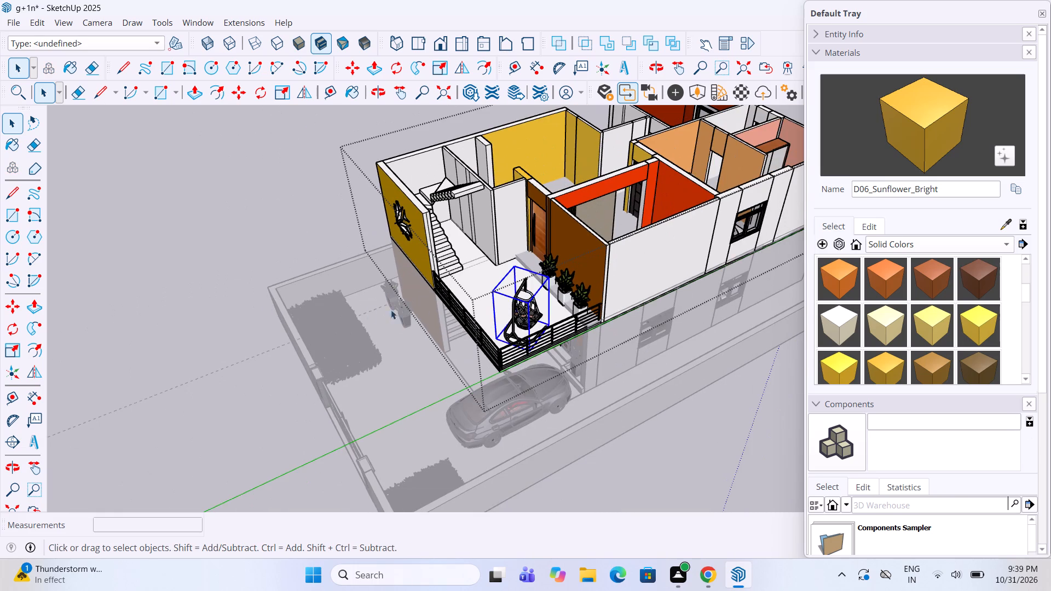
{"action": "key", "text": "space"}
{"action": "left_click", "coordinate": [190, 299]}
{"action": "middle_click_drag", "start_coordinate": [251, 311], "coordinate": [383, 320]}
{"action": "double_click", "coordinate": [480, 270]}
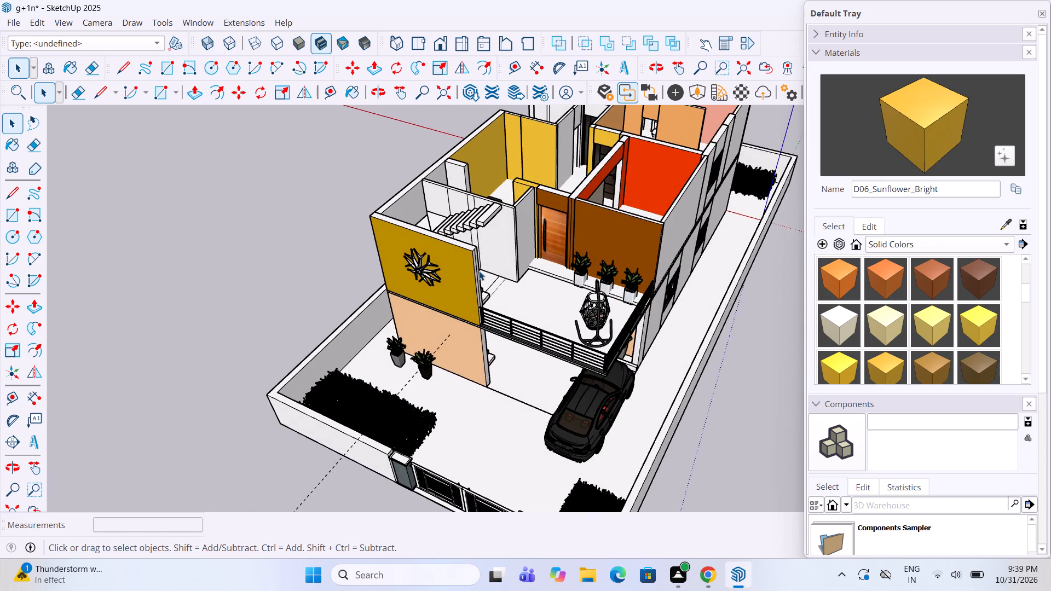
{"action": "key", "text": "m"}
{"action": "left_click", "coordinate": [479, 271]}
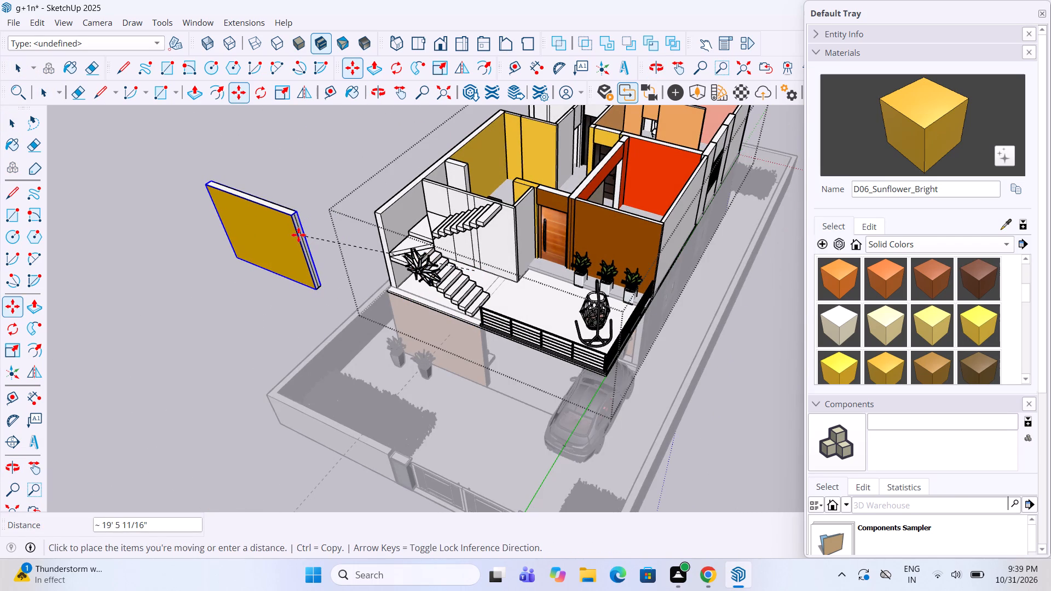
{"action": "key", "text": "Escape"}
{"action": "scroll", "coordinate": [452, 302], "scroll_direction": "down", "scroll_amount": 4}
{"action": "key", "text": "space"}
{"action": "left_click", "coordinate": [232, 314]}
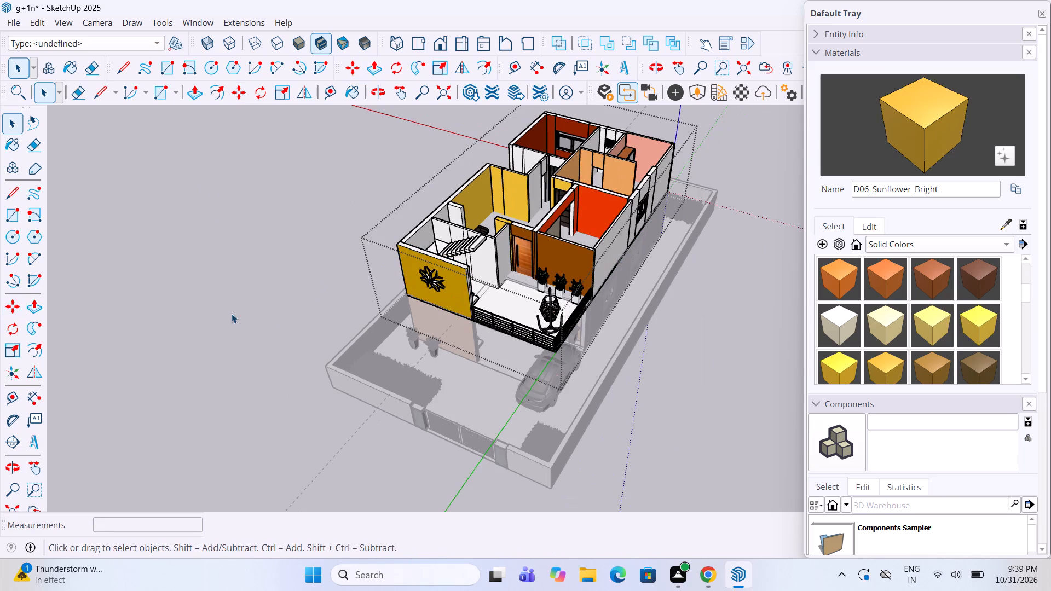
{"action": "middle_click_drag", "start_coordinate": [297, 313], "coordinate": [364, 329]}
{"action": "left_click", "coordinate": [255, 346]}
Move the upper floor group off the ground floor, about 45' 2" along the red axis, clear of the plot.
{"action": "scroll", "coordinate": [441, 379], "scroll_direction": "down", "scroll_amount": 4}
{"action": "scroll", "coordinate": [543, 289], "scroll_direction": "up", "scroll_amount": 2}
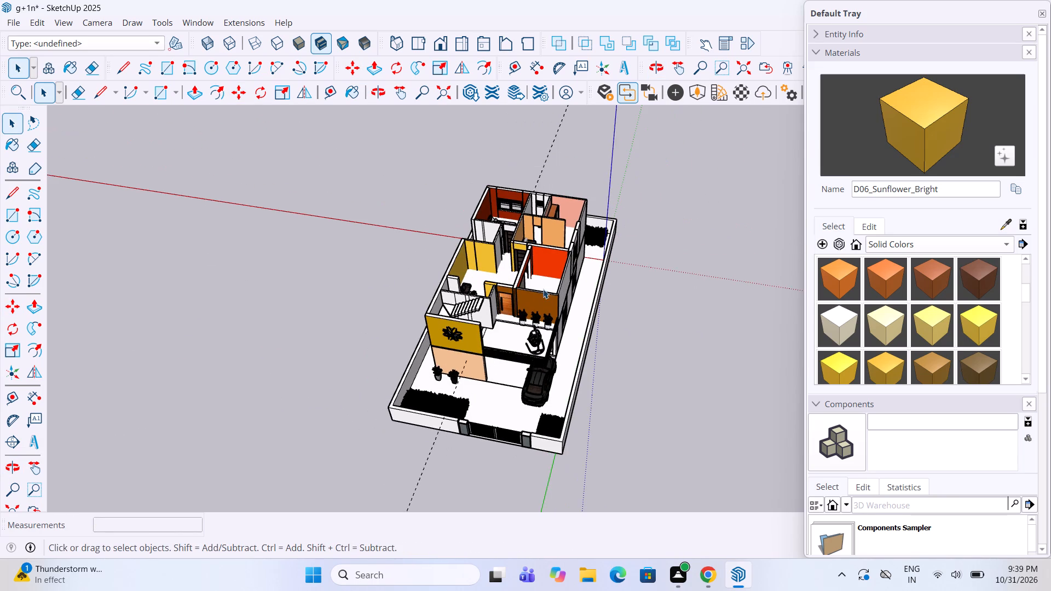
{"action": "scroll", "coordinate": [543, 289], "scroll_direction": "up", "scroll_amount": 2}
{"action": "left_click", "coordinate": [511, 281]}
{"action": "scroll", "coordinate": [511, 281], "scroll_direction": "up", "scroll_amount": 2}
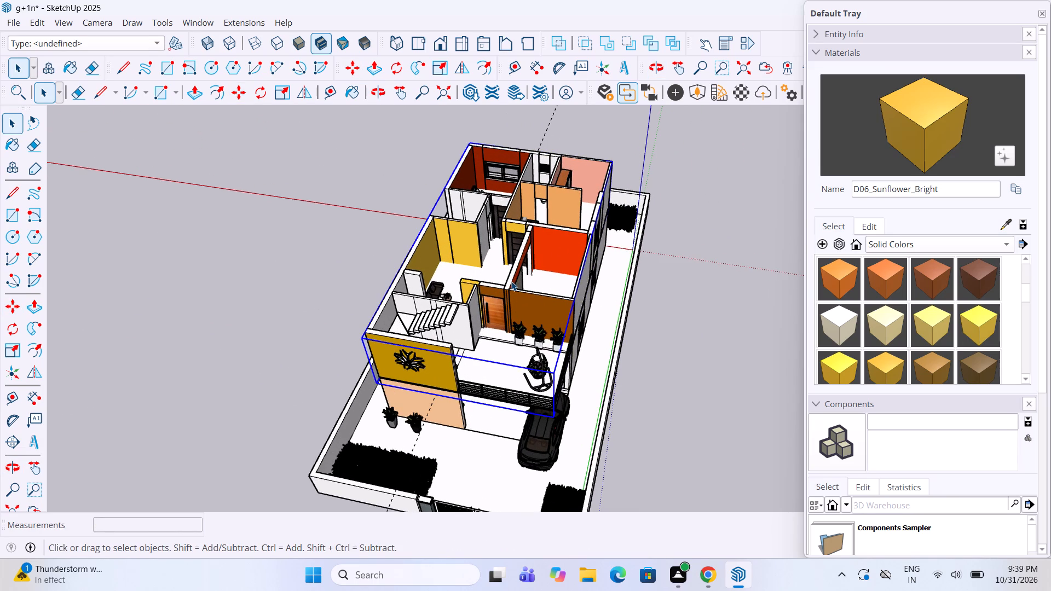
{"action": "key", "text": "m"}
{"action": "left_click", "coordinate": [506, 291]}
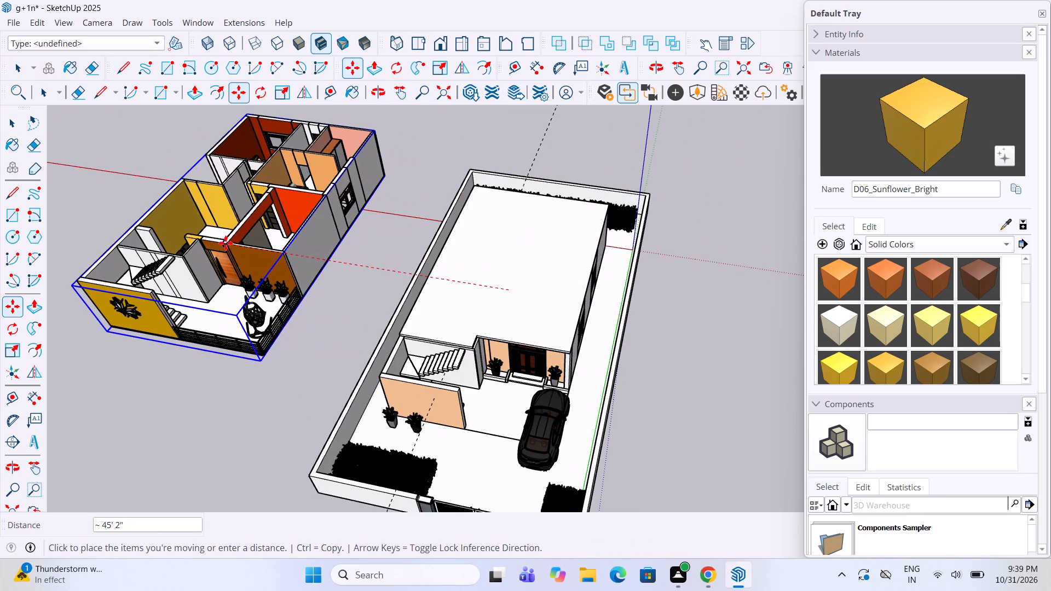
{"action": "left_click", "coordinate": [226, 243]}
{"action": "key", "text": "space"}
{"action": "left_click", "coordinate": [305, 356]}
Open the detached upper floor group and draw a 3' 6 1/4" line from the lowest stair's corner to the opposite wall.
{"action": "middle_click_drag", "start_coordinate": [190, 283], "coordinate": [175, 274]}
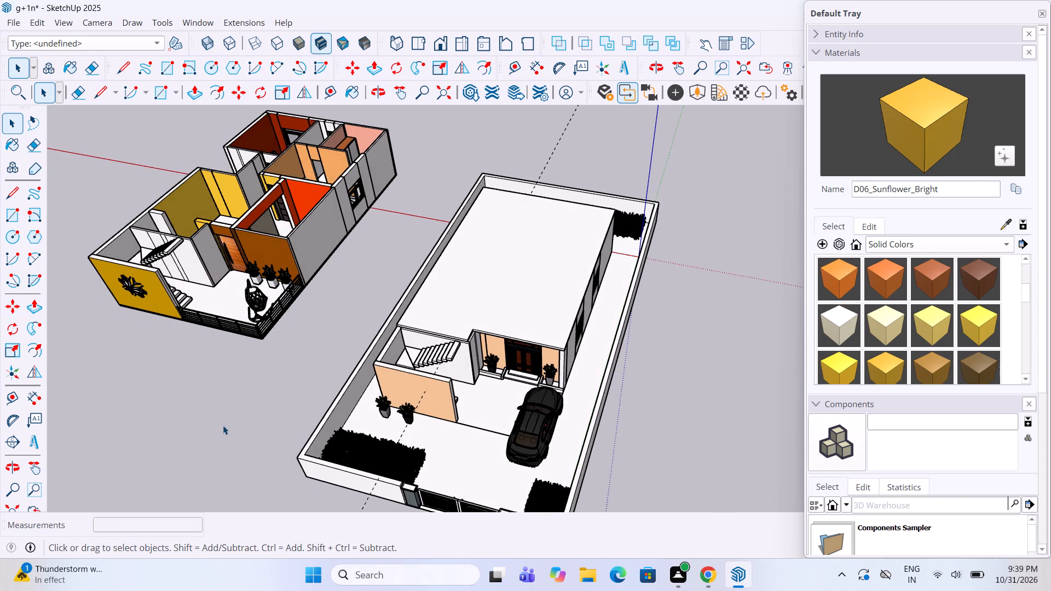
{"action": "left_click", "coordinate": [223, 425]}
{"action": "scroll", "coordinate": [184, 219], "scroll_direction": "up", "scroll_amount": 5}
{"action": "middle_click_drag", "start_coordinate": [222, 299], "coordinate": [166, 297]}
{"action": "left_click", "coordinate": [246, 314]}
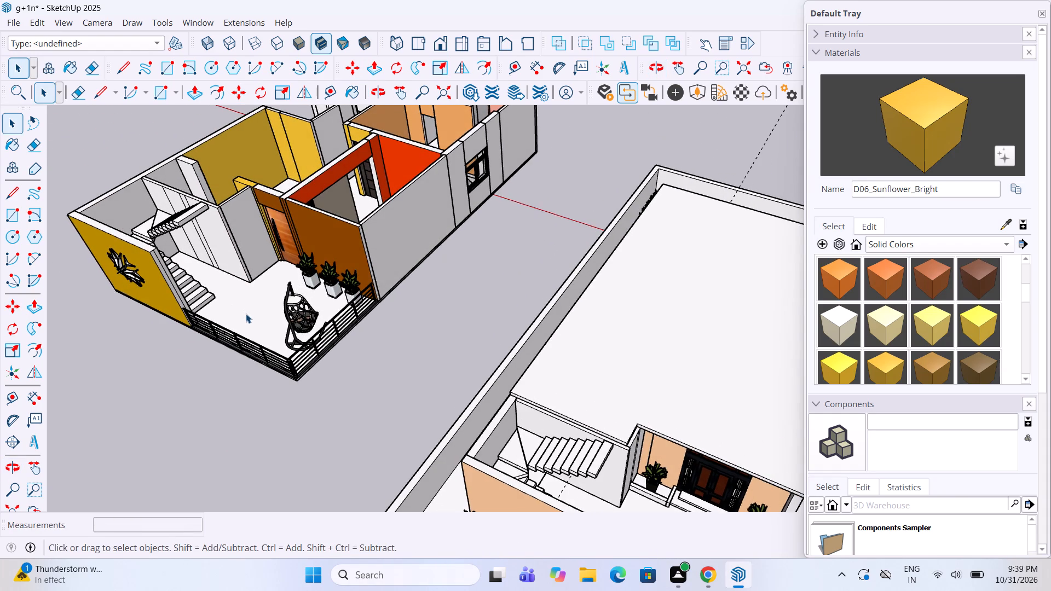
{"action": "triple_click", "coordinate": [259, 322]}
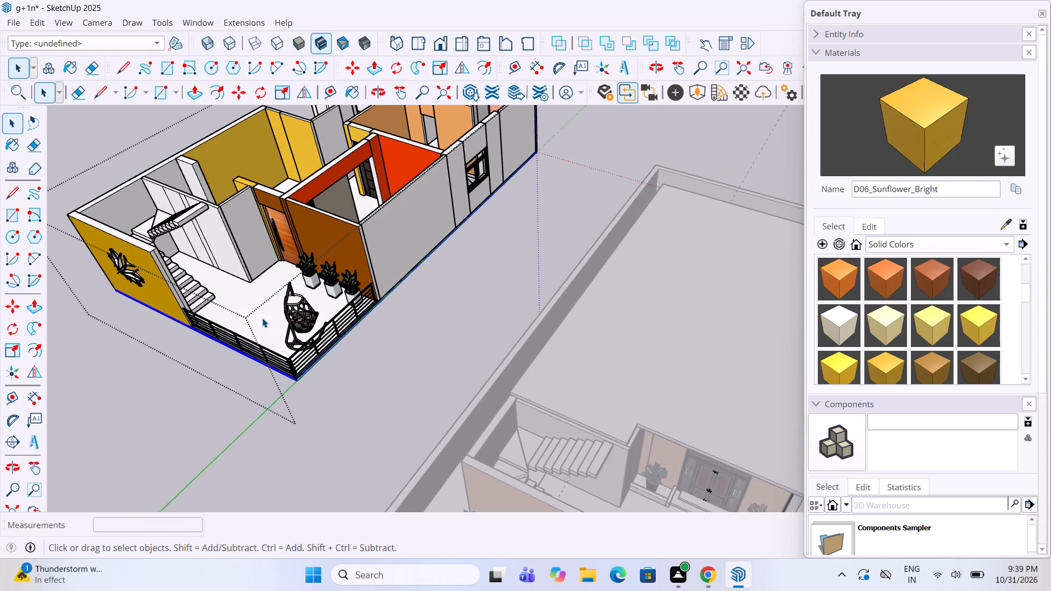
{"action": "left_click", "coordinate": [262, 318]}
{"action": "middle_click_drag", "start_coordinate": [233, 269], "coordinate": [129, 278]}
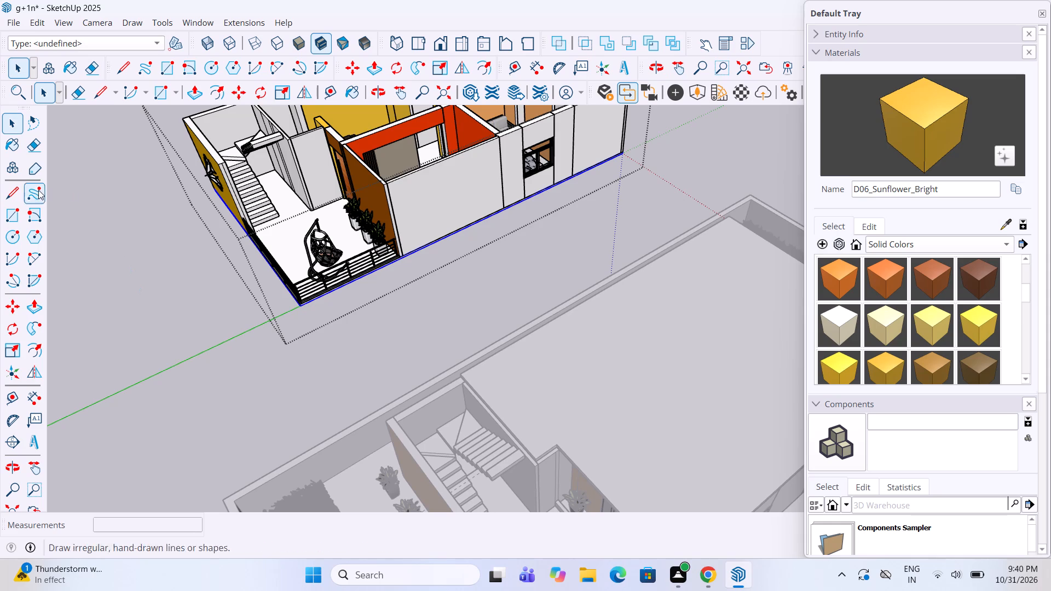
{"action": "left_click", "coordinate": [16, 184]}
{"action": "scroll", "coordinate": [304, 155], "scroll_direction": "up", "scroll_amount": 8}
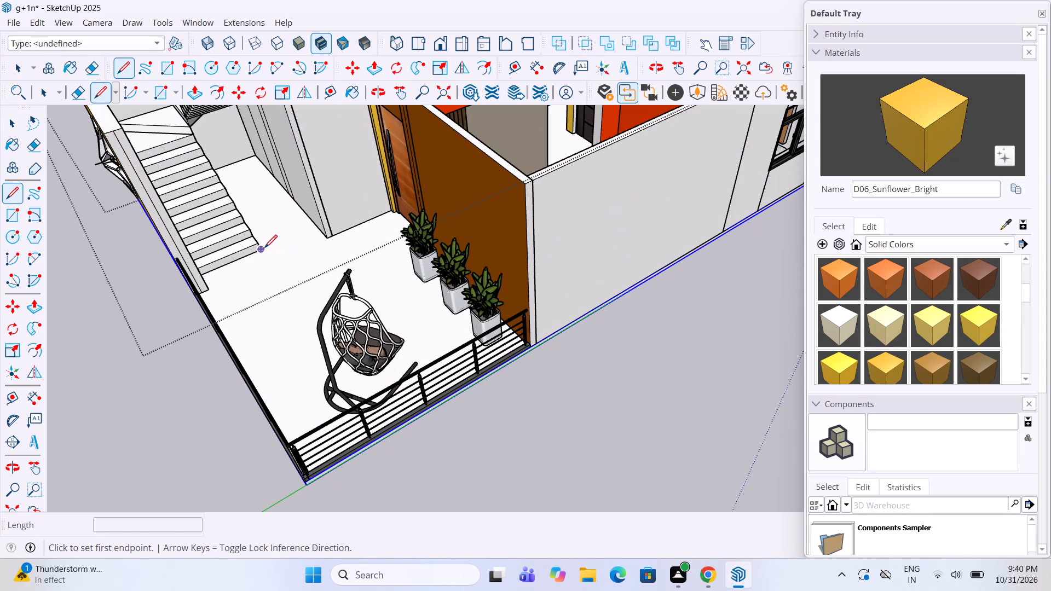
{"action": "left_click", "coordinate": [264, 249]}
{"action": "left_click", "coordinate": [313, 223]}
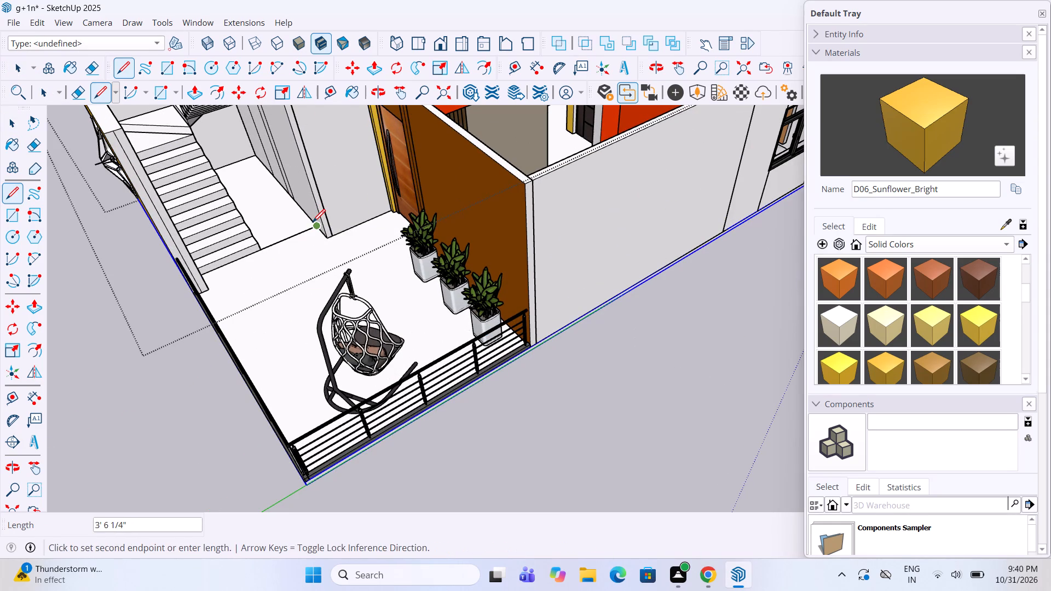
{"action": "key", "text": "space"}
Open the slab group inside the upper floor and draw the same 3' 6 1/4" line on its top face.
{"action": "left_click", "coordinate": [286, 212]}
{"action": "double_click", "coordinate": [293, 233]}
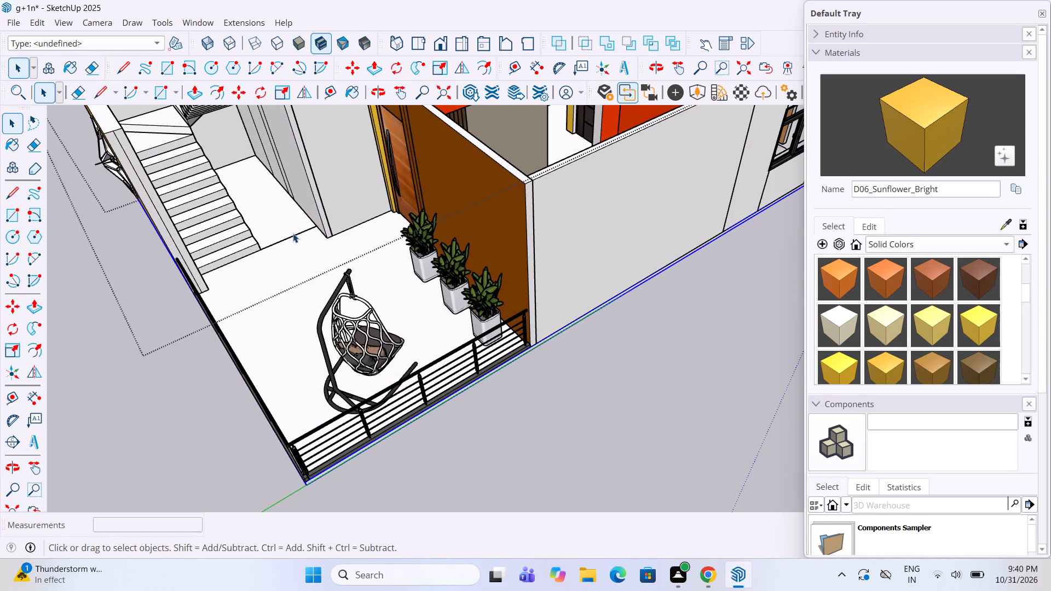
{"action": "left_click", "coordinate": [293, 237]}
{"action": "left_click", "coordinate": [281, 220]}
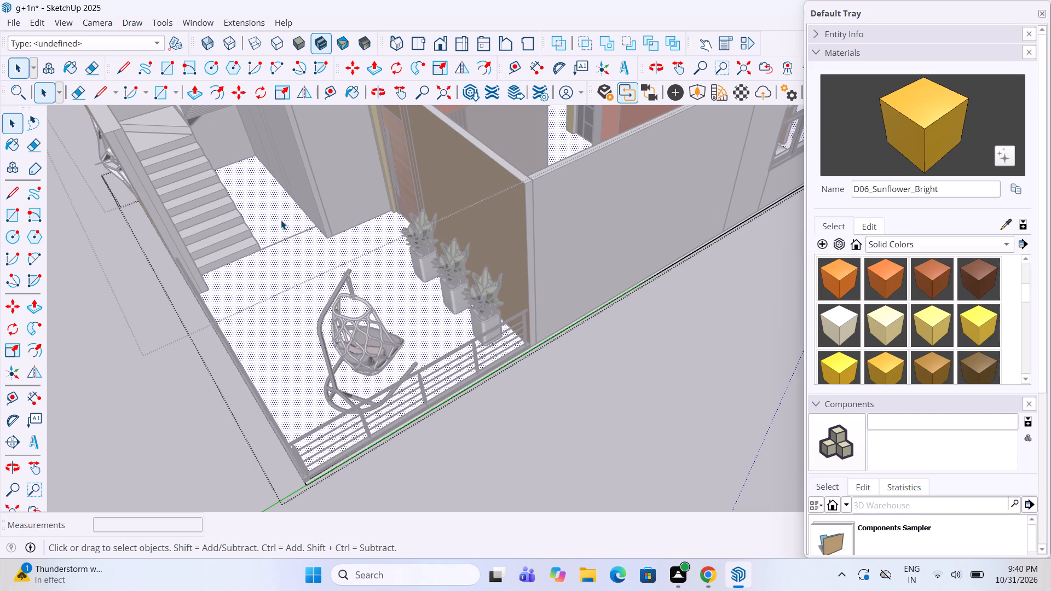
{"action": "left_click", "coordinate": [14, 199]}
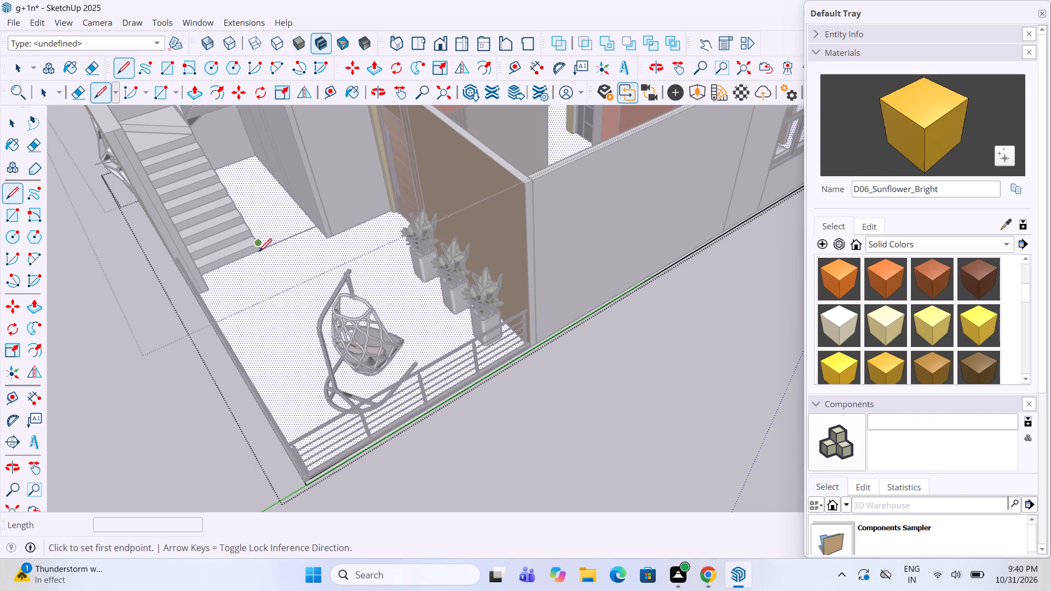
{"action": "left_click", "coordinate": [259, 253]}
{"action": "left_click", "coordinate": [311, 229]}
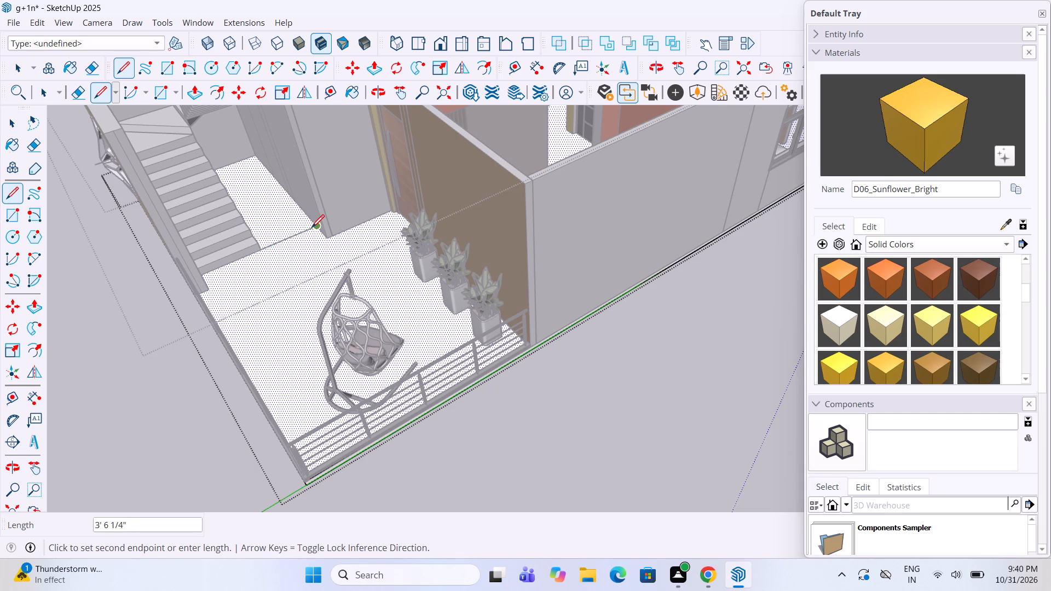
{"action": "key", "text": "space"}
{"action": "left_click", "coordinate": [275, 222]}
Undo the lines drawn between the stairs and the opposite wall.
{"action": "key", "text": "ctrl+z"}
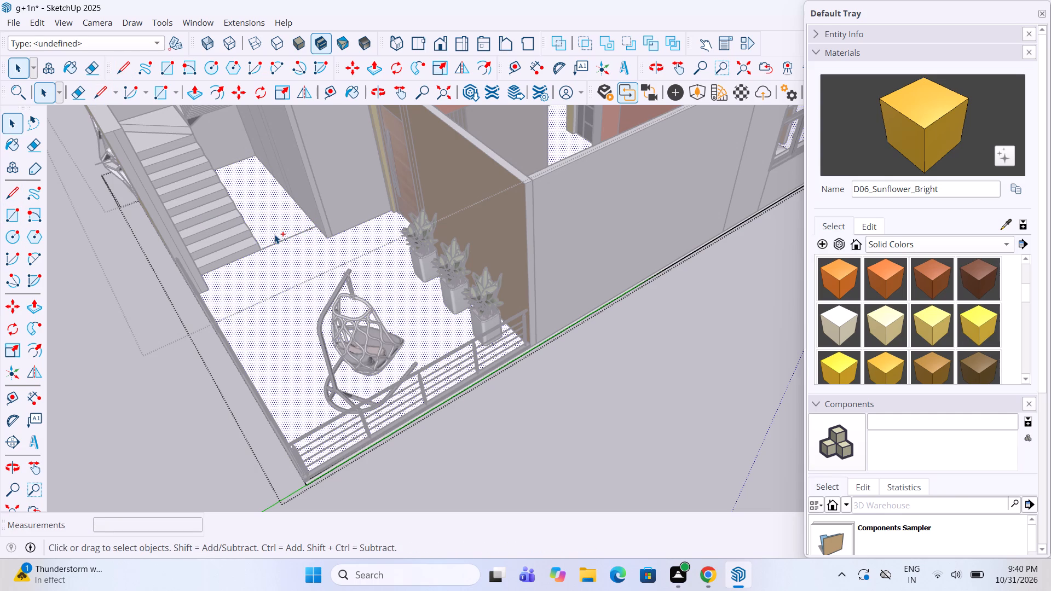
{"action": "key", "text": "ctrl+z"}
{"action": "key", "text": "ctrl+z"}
Delete the upper floor's slab group from below and leave the upper floor group.
{"action": "scroll", "coordinate": [331, 315], "scroll_direction": "down", "scroll_amount": 3}
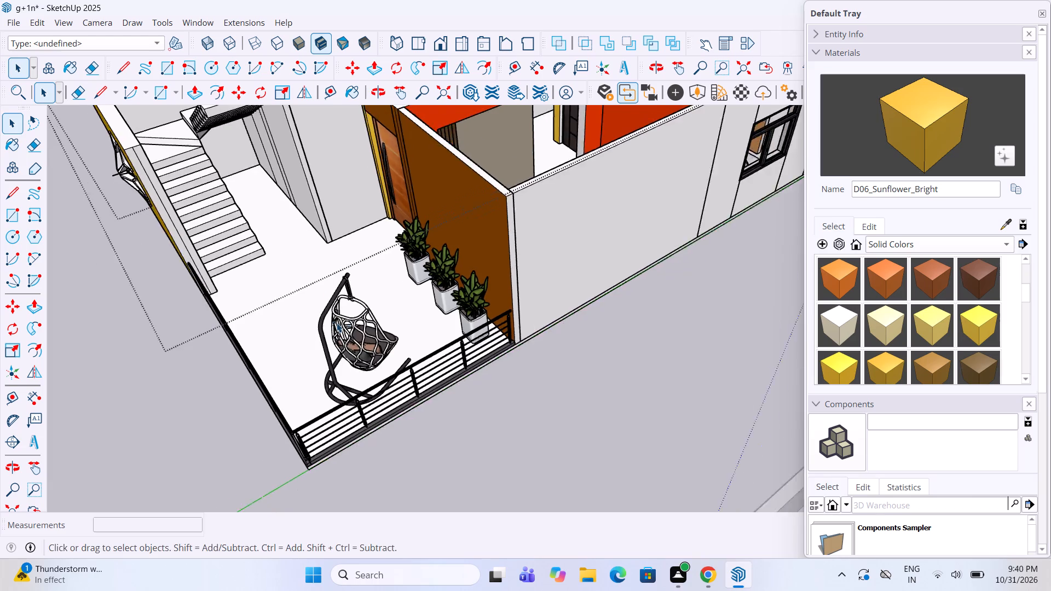
{"action": "middle_click_drag", "start_coordinate": [354, 313], "coordinate": [437, 265]}
{"action": "left_click", "coordinate": [272, 438]}
{"action": "scroll", "coordinate": [292, 421], "scroll_direction": "down", "scroll_amount": 2}
{"action": "middle_click_drag", "start_coordinate": [307, 408], "coordinate": [509, 171]}
{"action": "left_click", "coordinate": [383, 290]}
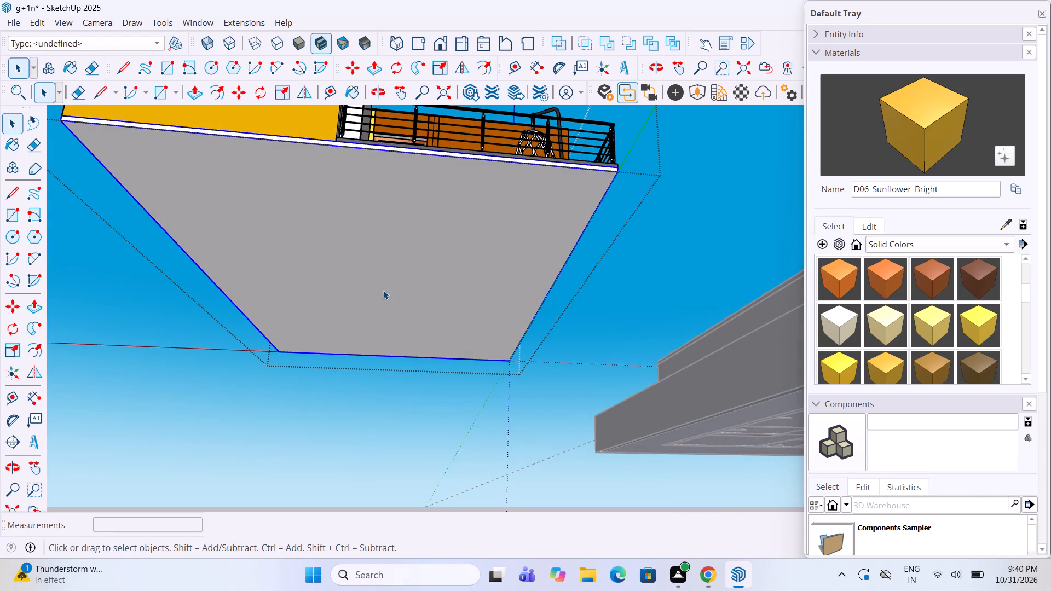
{"action": "key", "text": "Delete"}
{"action": "scroll", "coordinate": [376, 299], "scroll_direction": "down", "scroll_amount": 1}
{"action": "middle_click_drag", "start_coordinate": [372, 298], "coordinate": [355, 305]}
{"action": "left_click", "coordinate": [325, 405]}
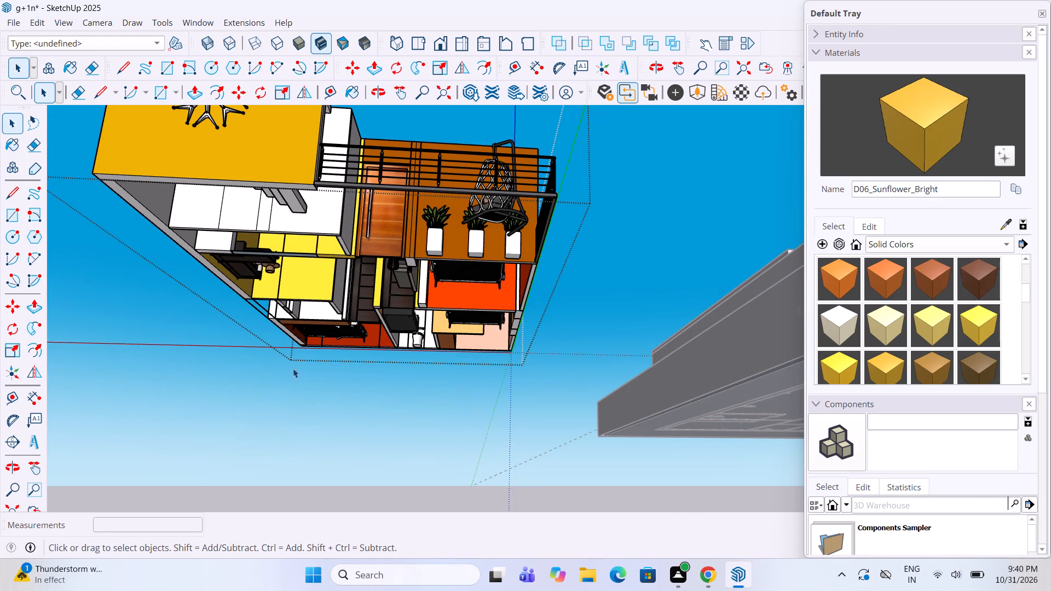
Draw a 38' 10" by 25' 9" rectangle across the underside of the upper floor's walls, outside the group.
{"action": "left_click", "coordinate": [4, 211]}
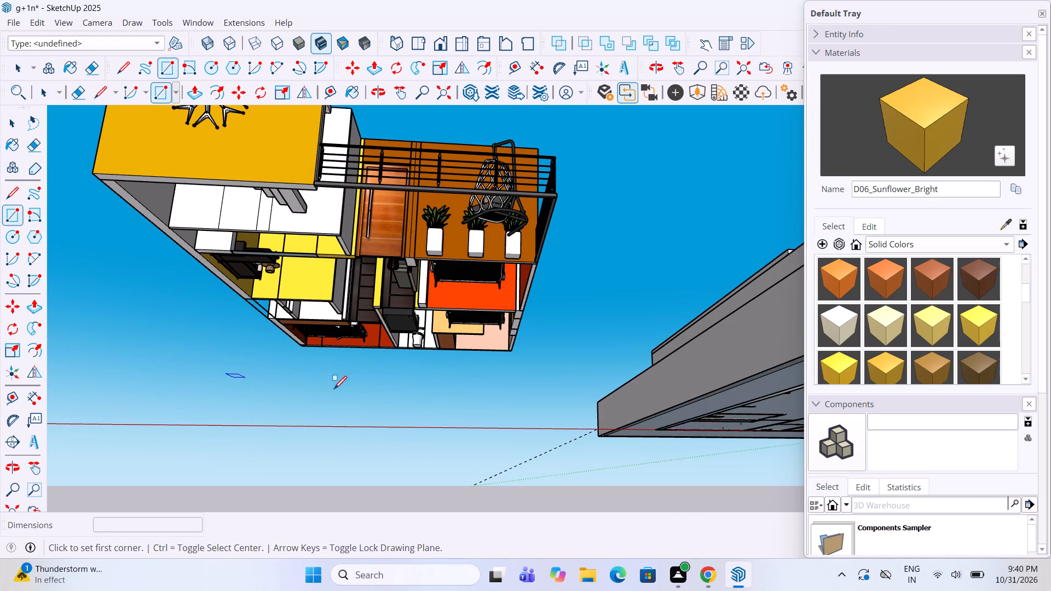
{"action": "scroll", "coordinate": [339, 387], "scroll_direction": "up", "scroll_amount": 1}
{"action": "middle_click_drag", "start_coordinate": [340, 375], "coordinate": [384, 312]}
{"action": "scroll", "coordinate": [287, 352], "scroll_direction": "down", "scroll_amount": 5}
{"action": "scroll", "coordinate": [257, 208], "scroll_direction": "up", "scroll_amount": 5}
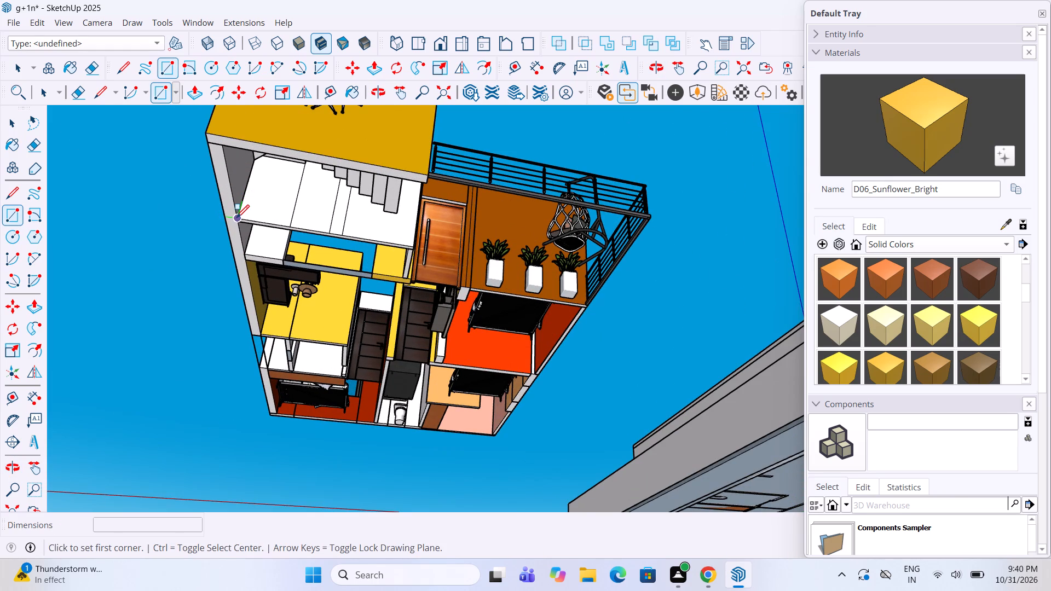
{"action": "left_click", "coordinate": [236, 219]}
{"action": "scroll", "coordinate": [392, 427], "scroll_direction": "up", "scroll_amount": 4}
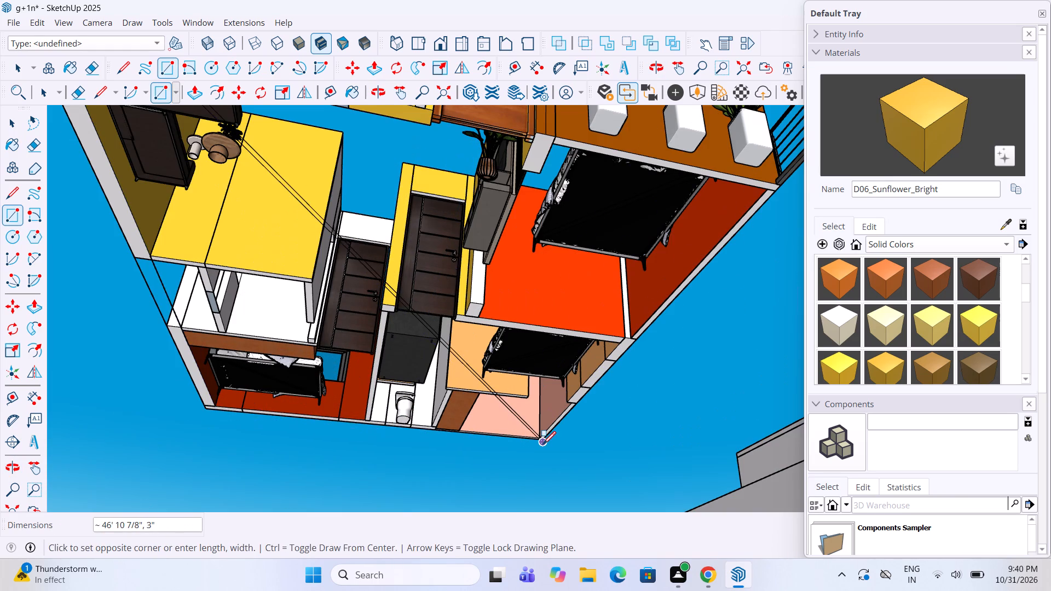
{"action": "left_click", "coordinate": [544, 442]}
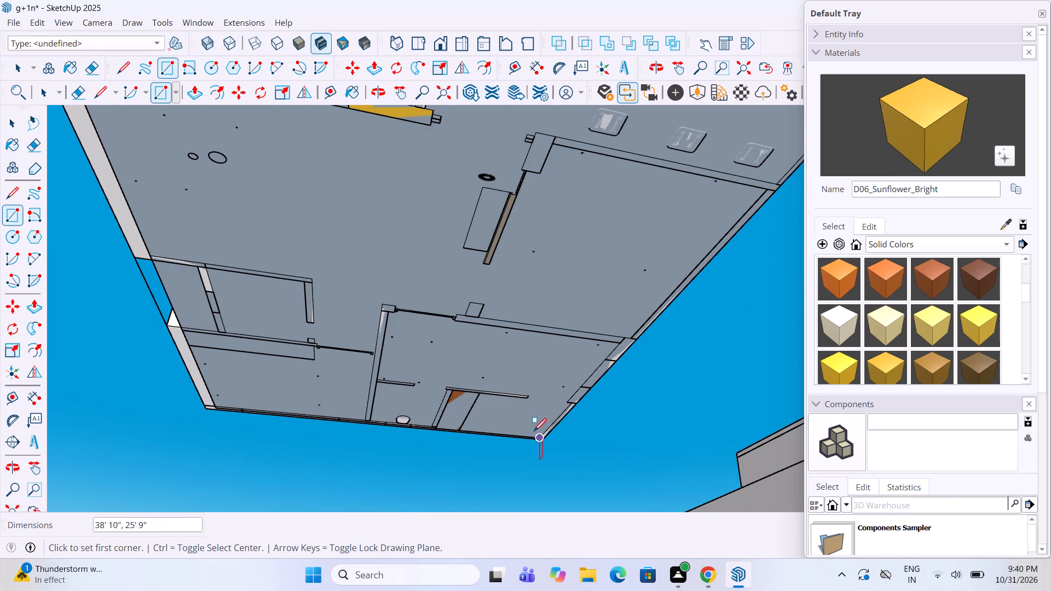
Push/Pull the new rectangular floor face by 2" to give the slab thickness.
{"action": "key", "text": "space"}
{"action": "left_click", "coordinate": [390, 290]}
{"action": "key", "text": "p"}
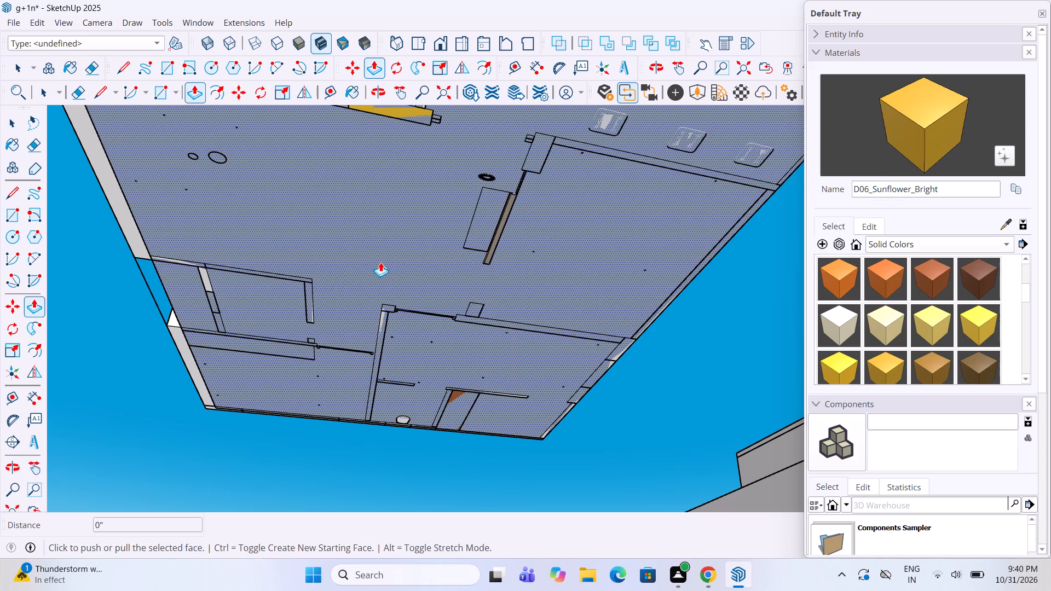
{"action": "left_click", "coordinate": [380, 262]}
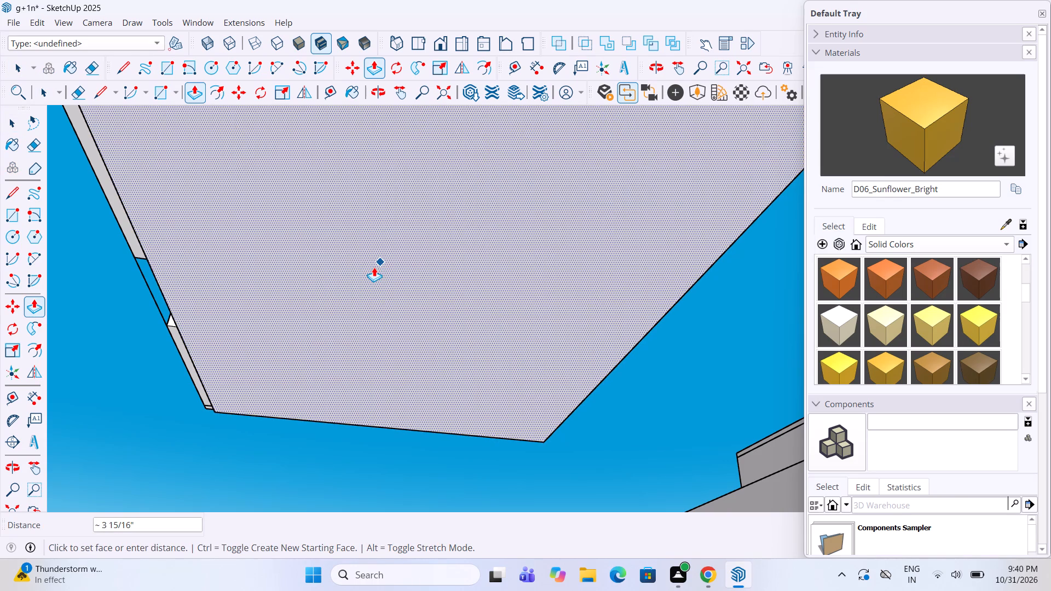
{"action": "type", "text": "2\""}
{"action": "key", "text": "Return"}
{"action": "key", "text": "space"}
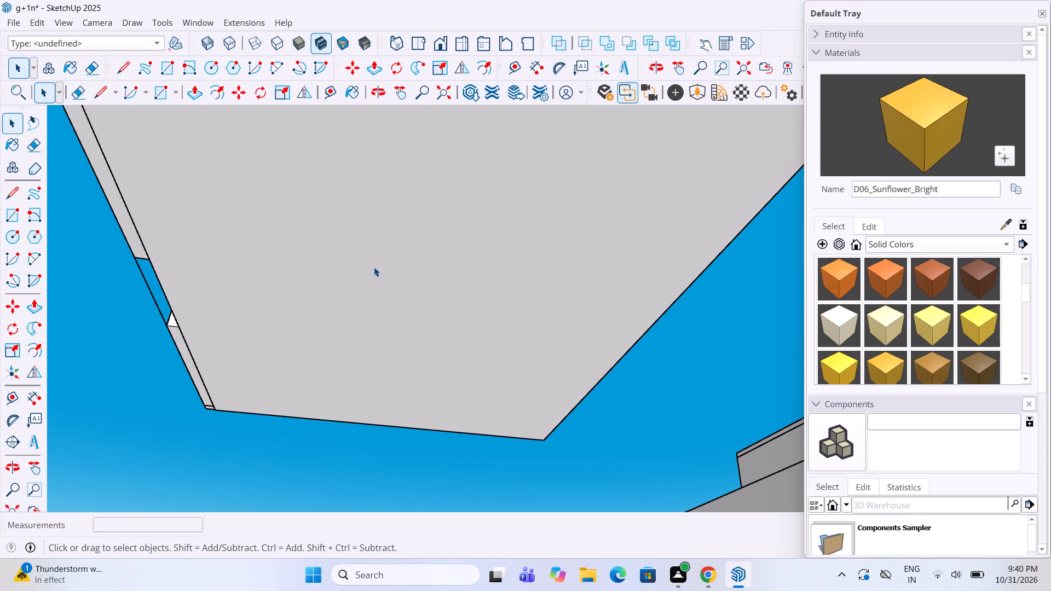
Make the upper floor's new slab a group, selecting all its connected faces and edges.
{"action": "triple_click", "coordinate": [374, 267]}
{"action": "right_click", "coordinate": [374, 268]}
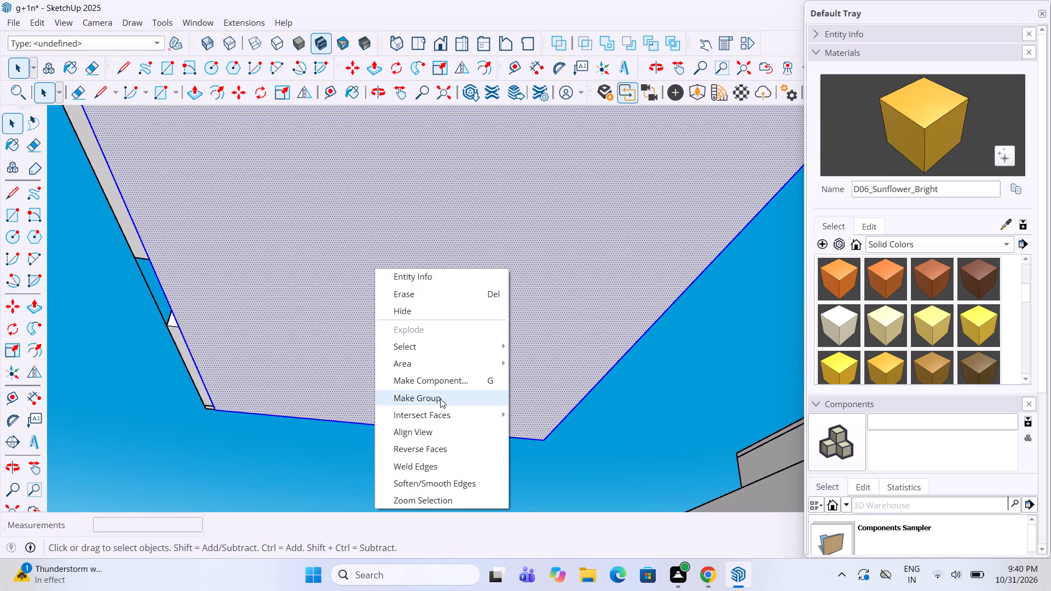
{"action": "left_click", "coordinate": [440, 398]}
{"action": "key", "text": "space"}
{"action": "left_click", "coordinate": [202, 438]}
Draw a rectangle of about 14' 5" by 7' 7" under the balcony, from the main slab's edge beside the stairs to the outer railing corner.
{"action": "scroll", "coordinate": [255, 406], "scroll_direction": "down", "scroll_amount": 3}
{"action": "middle_click_drag", "start_coordinate": [334, 288], "coordinate": [342, 374]}
{"action": "scroll", "coordinate": [344, 338], "scroll_direction": "down", "scroll_amount": 5}
{"action": "left_click", "coordinate": [250, 444]}
{"action": "middle_click_drag", "start_coordinate": [455, 303], "coordinate": [450, 428]}
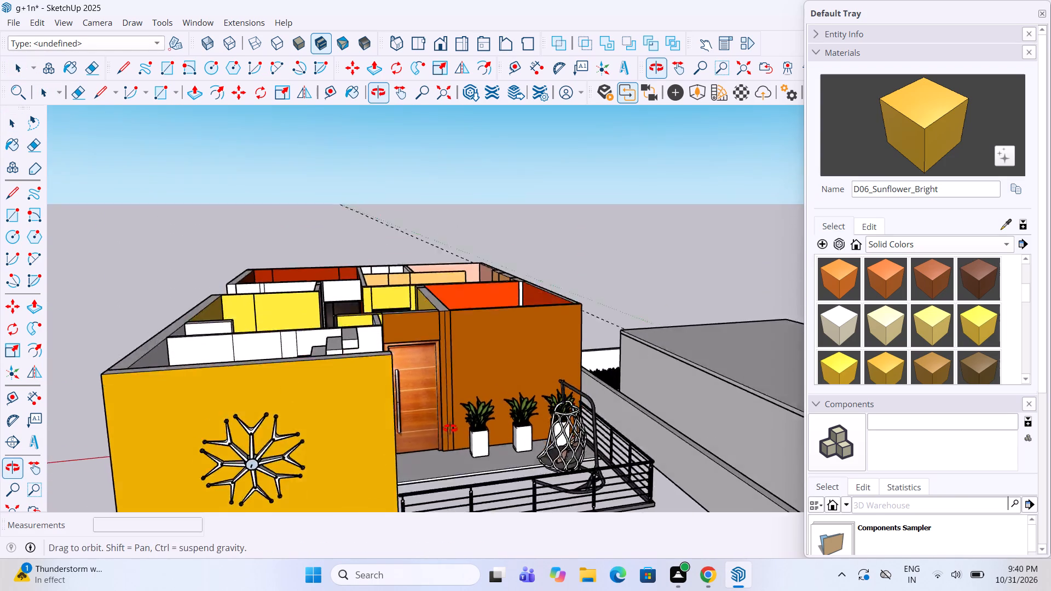
{"action": "middle_click_drag", "start_coordinate": [450, 428], "coordinate": [448, 429]}
{"action": "scroll", "coordinate": [449, 274], "scroll_direction": "down", "scroll_amount": 5}
{"action": "scroll", "coordinate": [486, 385], "scroll_direction": "up", "scroll_amount": 1}
{"action": "middle_click_drag", "start_coordinate": [478, 386], "coordinate": [395, 489]}
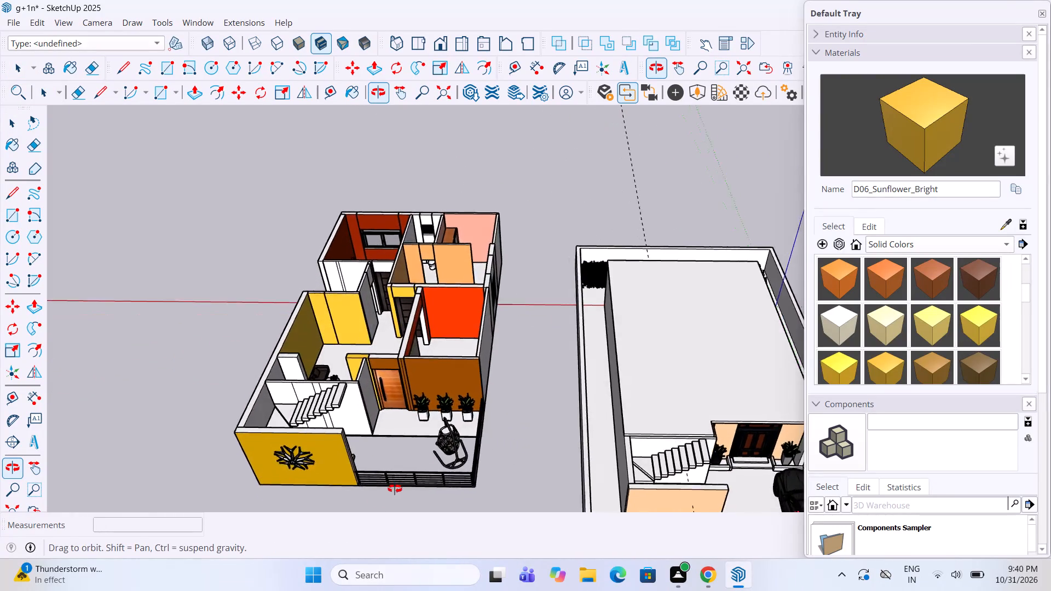
{"action": "middle_click_drag", "start_coordinate": [395, 489], "coordinate": [343, 555]}
{"action": "scroll", "coordinate": [368, 496], "scroll_direction": "up", "scroll_amount": 7}
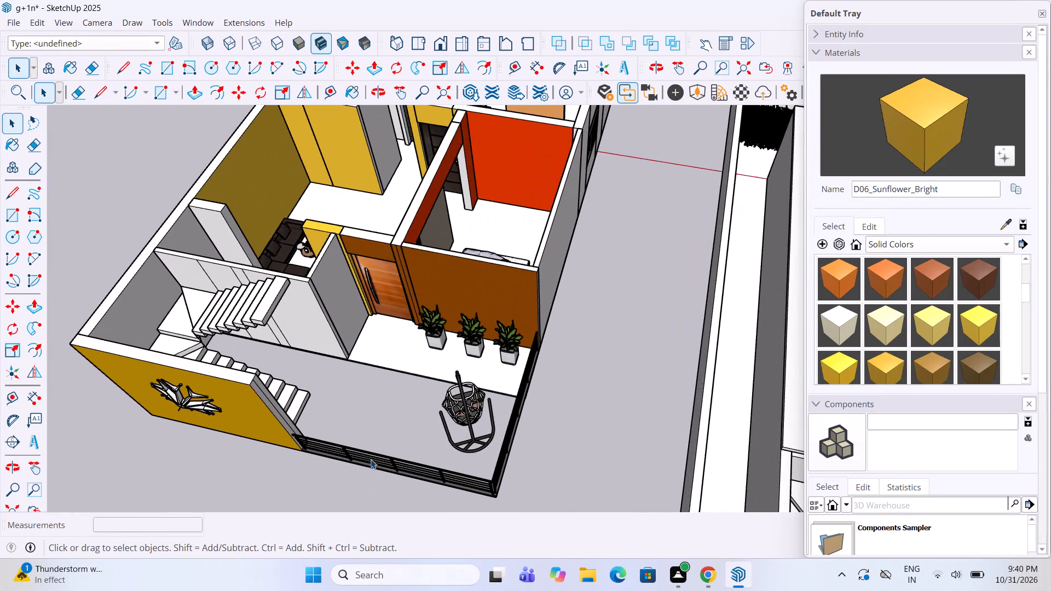
{"action": "left_click", "coordinate": [8, 224]}
{"action": "middle_click_drag", "start_coordinate": [472, 435], "coordinate": [531, 520]}
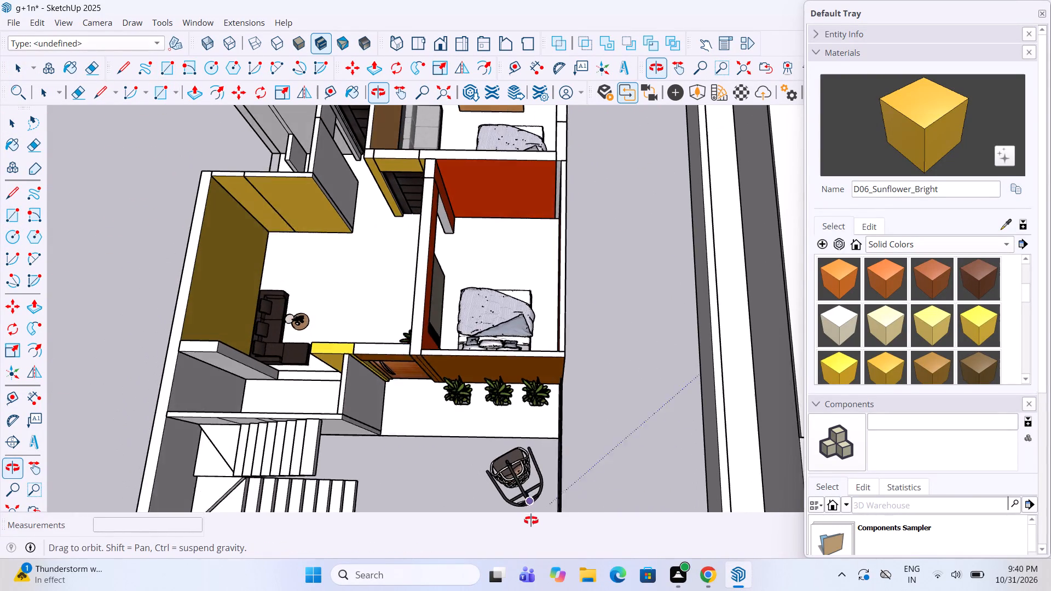
{"action": "middle_click_drag", "start_coordinate": [531, 520], "coordinate": [530, 520]}
{"action": "middle_click_drag", "start_coordinate": [525, 517], "coordinate": [521, 501]}
{"action": "scroll", "coordinate": [529, 393], "scroll_direction": "down", "scroll_amount": 4}
{"action": "middle_click_drag", "start_coordinate": [533, 501], "coordinate": [545, 154]}
{"action": "middle_click_drag", "start_coordinate": [469, 286], "coordinate": [469, 231]}
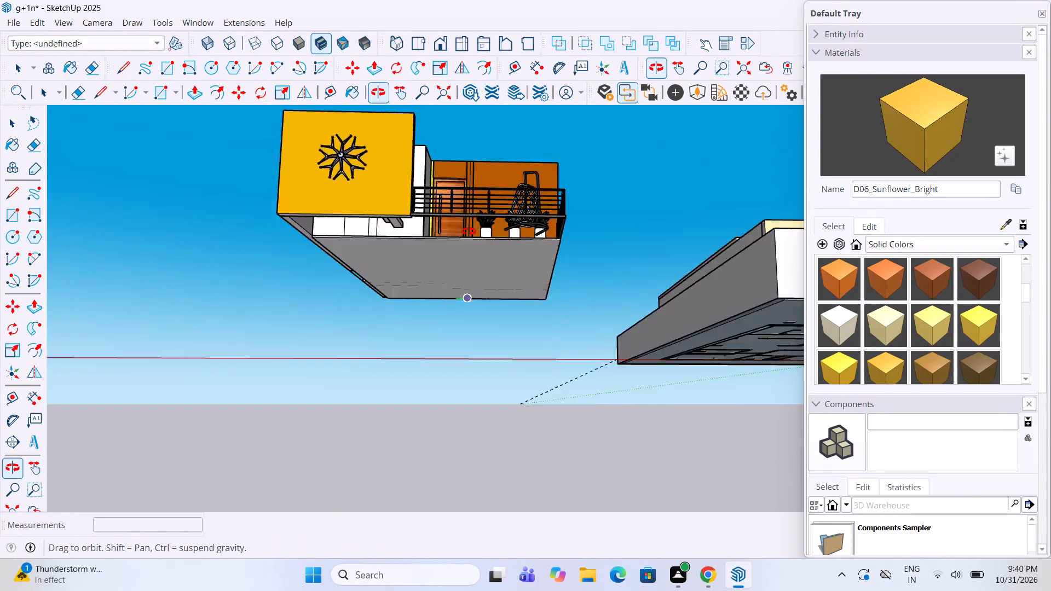
{"action": "middle_click_drag", "start_coordinate": [469, 231], "coordinate": [470, 230]}
{"action": "scroll", "coordinate": [453, 208], "scroll_direction": "up", "scroll_amount": 7}
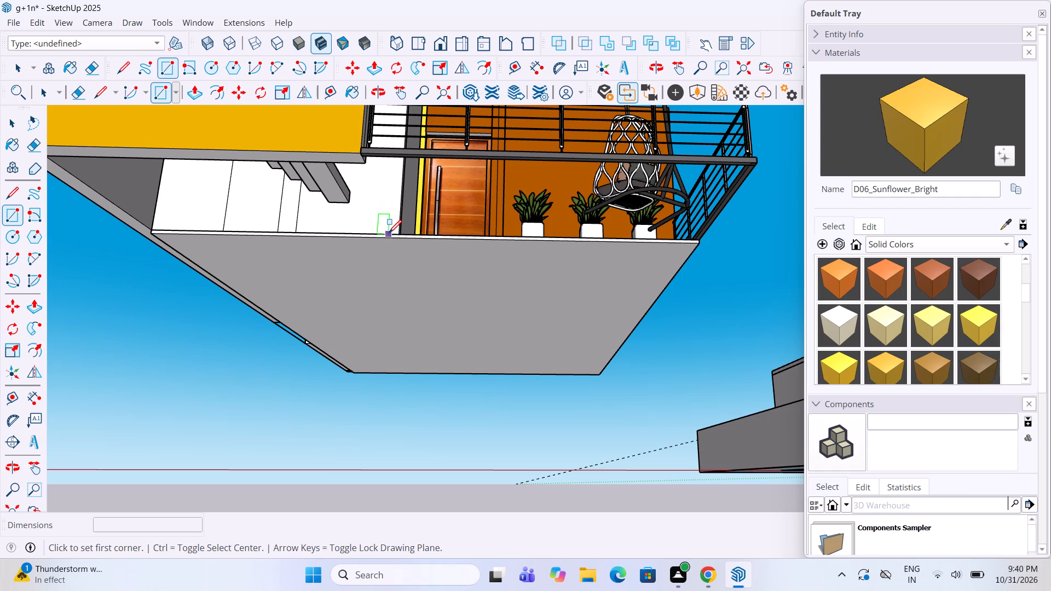
{"action": "left_click", "coordinate": [389, 234]}
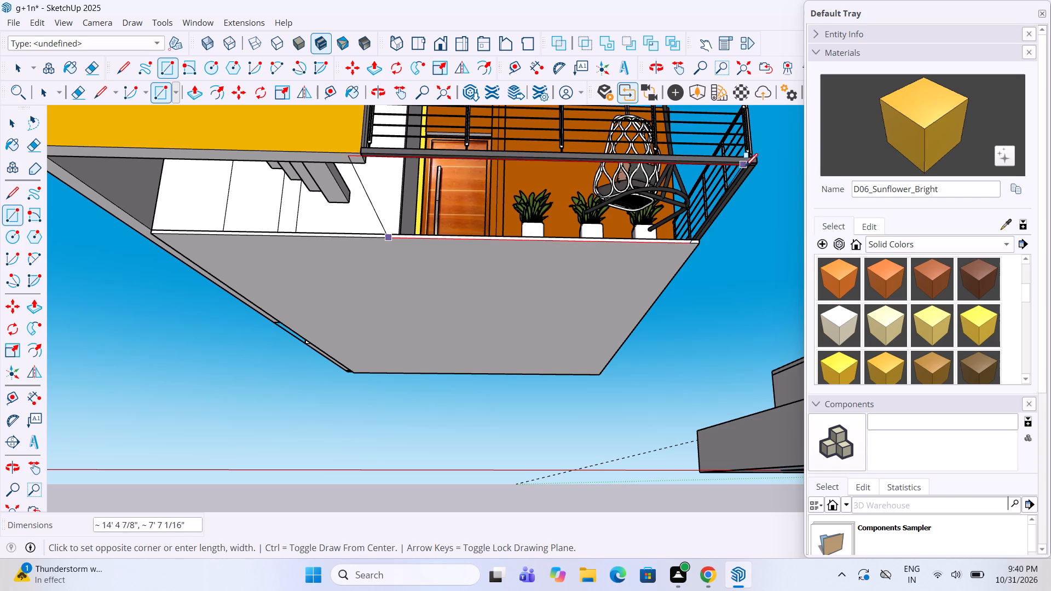
{"action": "left_click", "coordinate": [748, 170]}
{"action": "key", "text": "space"}
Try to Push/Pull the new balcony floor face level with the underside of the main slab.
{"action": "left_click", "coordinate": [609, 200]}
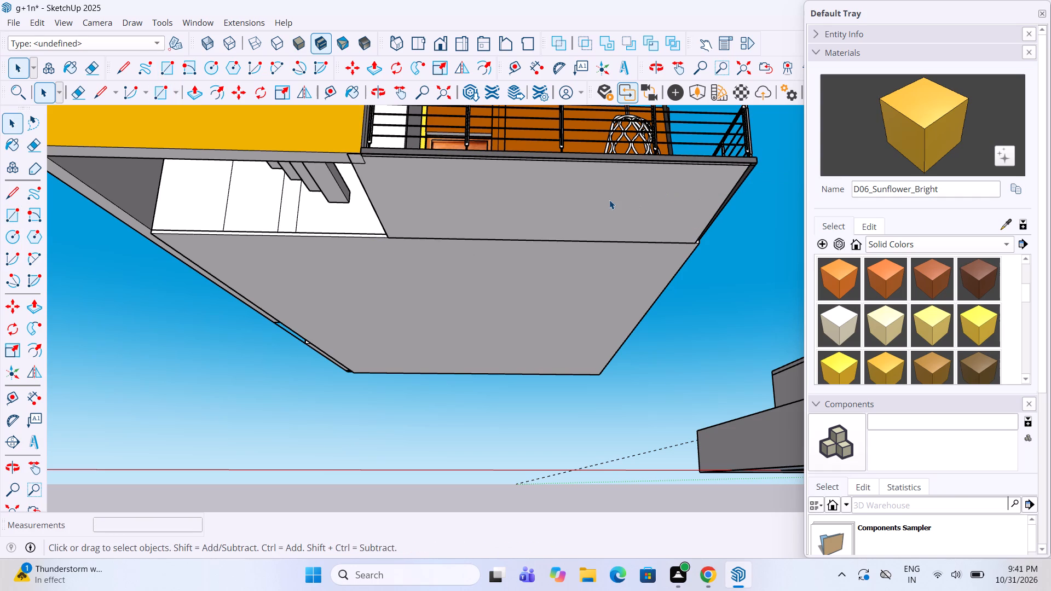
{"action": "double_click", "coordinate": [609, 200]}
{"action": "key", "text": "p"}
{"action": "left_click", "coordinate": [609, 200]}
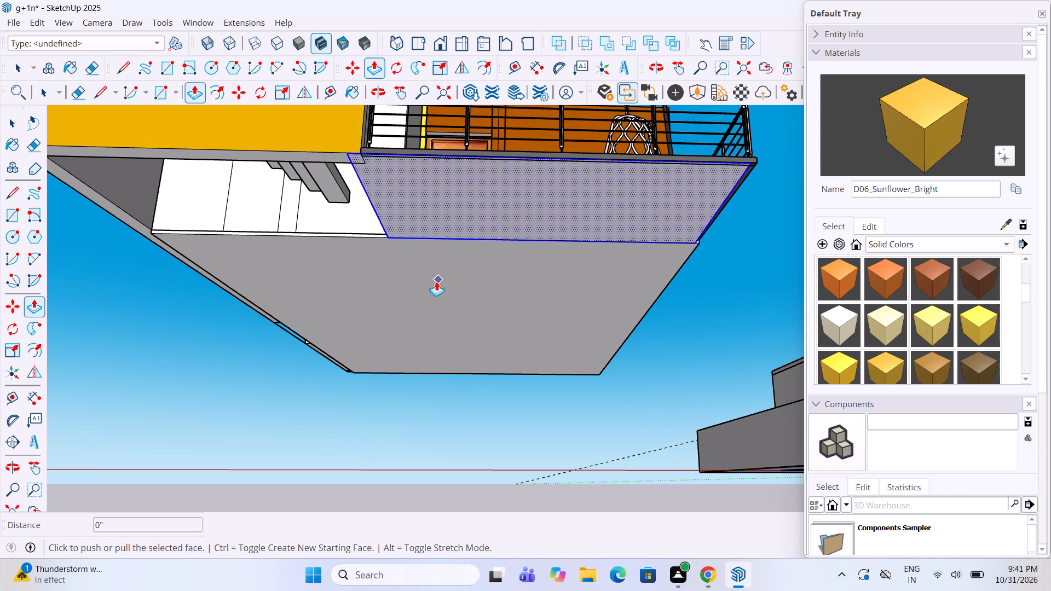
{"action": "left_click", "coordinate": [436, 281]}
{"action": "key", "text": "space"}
Make the balcony floor face and its edges a separate group.
{"action": "double_click", "coordinate": [476, 199]}
{"action": "right_click", "coordinate": [476, 199]}
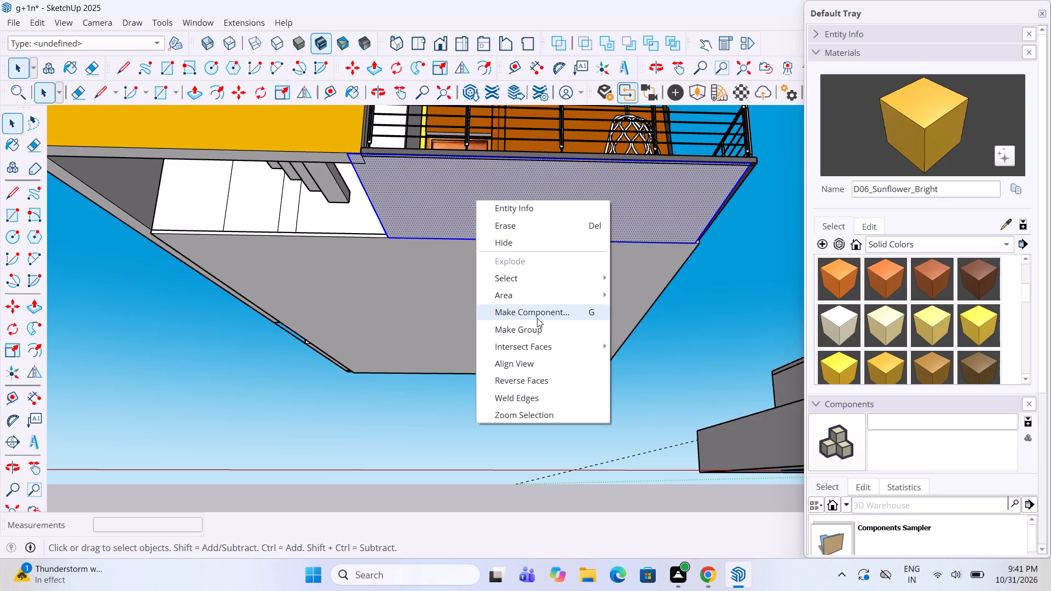
{"action": "left_click", "coordinate": [537, 332]}
{"action": "key", "text": "space"}
{"action": "left_click", "coordinate": [425, 441]}
Open the balcony floor group and Push/Pull its face to the level of the upper floor's interior floor.
{"action": "middle_click_drag", "start_coordinate": [491, 260], "coordinate": [484, 472]}
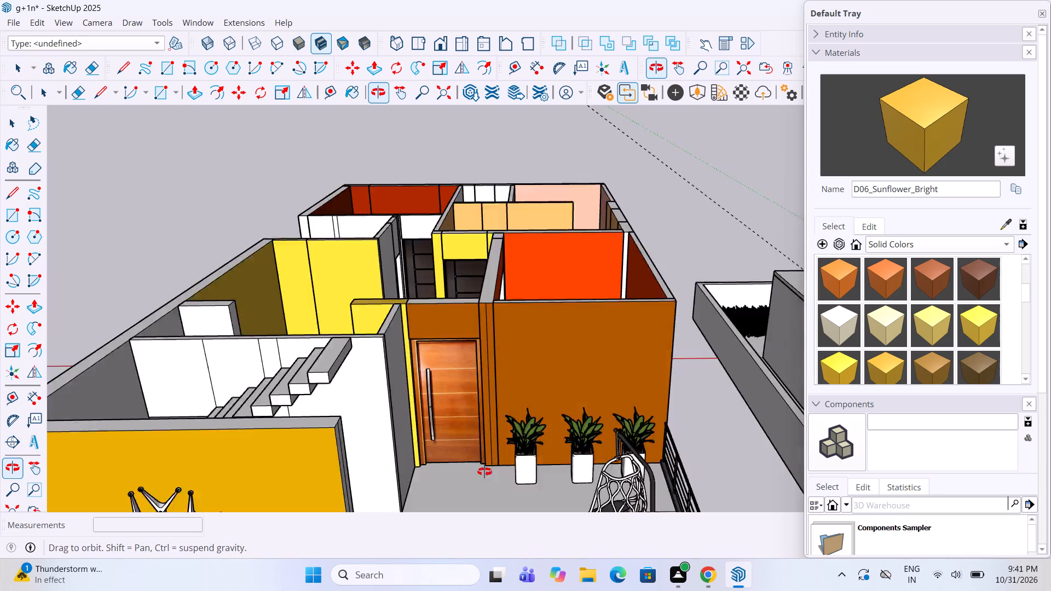
{"action": "middle_click_drag", "start_coordinate": [484, 472], "coordinate": [474, 499]}
{"action": "scroll", "coordinate": [515, 285], "scroll_direction": "down", "scroll_amount": 5}
{"action": "scroll", "coordinate": [493, 461], "scroll_direction": "up", "scroll_amount": 4}
{"action": "left_click", "coordinate": [478, 494]}
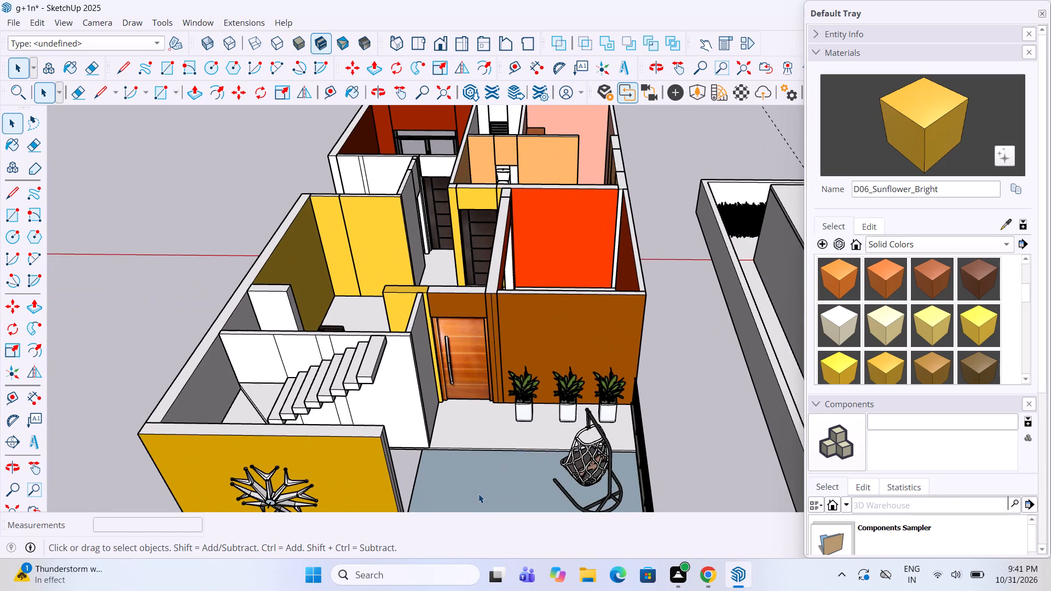
{"action": "left_click", "coordinate": [478, 494]}
{"action": "left_click", "coordinate": [478, 494]}
{"action": "key", "text": "p"}
{"action": "left_click", "coordinate": [481, 478]}
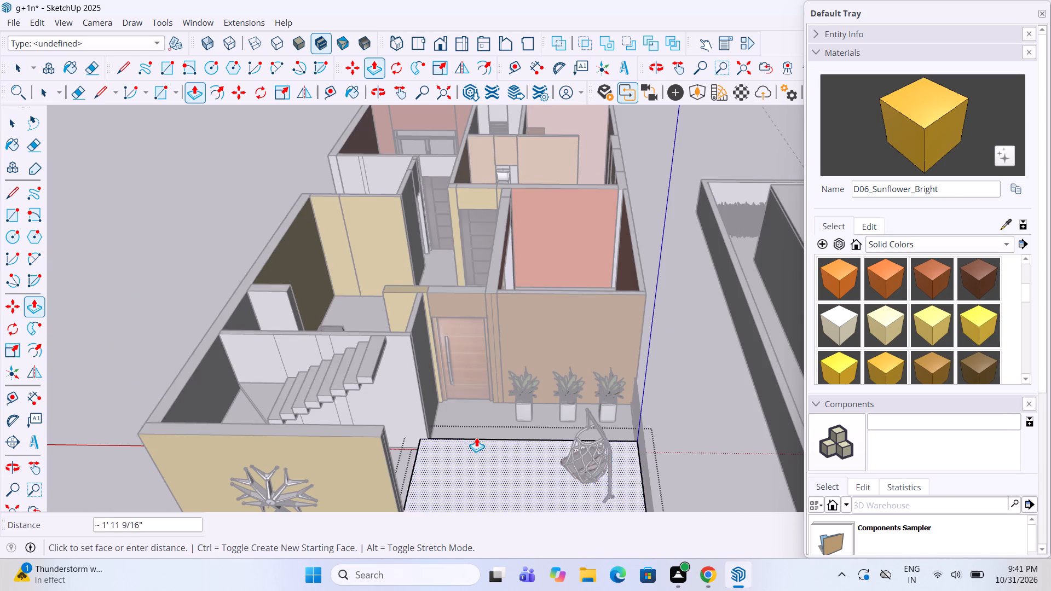
{"action": "left_click", "coordinate": [337, 300]}
{"action": "key", "text": "space"}
{"action": "left_click", "coordinate": [646, 384]}
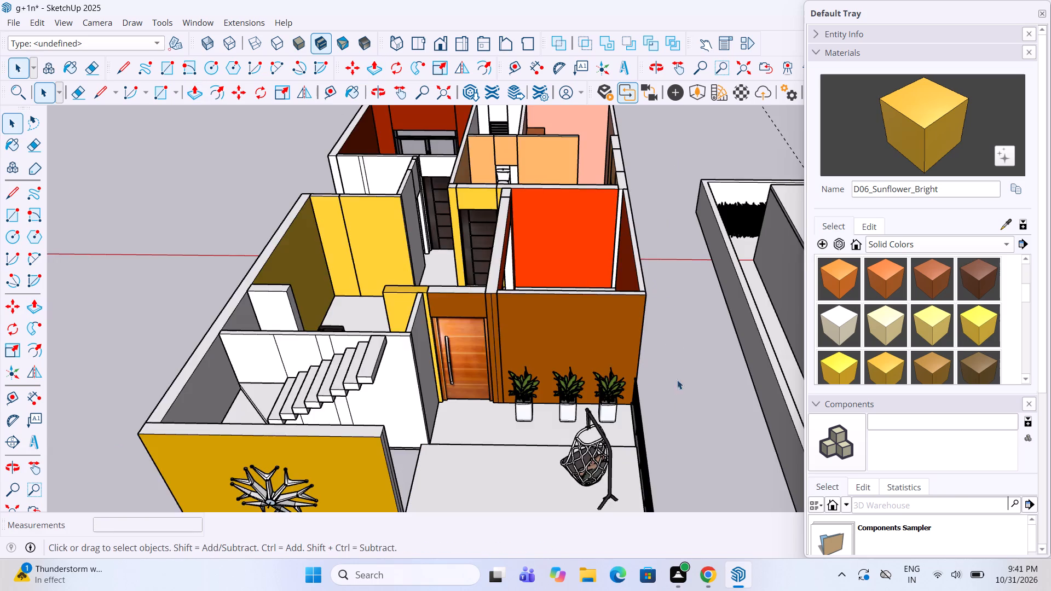
Reopen the balcony floor group and Push/Pull its top face again to align with the adjoining main slab's edge.
{"action": "scroll", "coordinate": [688, 347], "scroll_direction": "down", "scroll_amount": 3}
{"action": "middle_click_drag", "start_coordinate": [683, 347], "coordinate": [619, 335]}
{"action": "scroll", "coordinate": [569, 395], "scroll_direction": "up", "scroll_amount": 6}
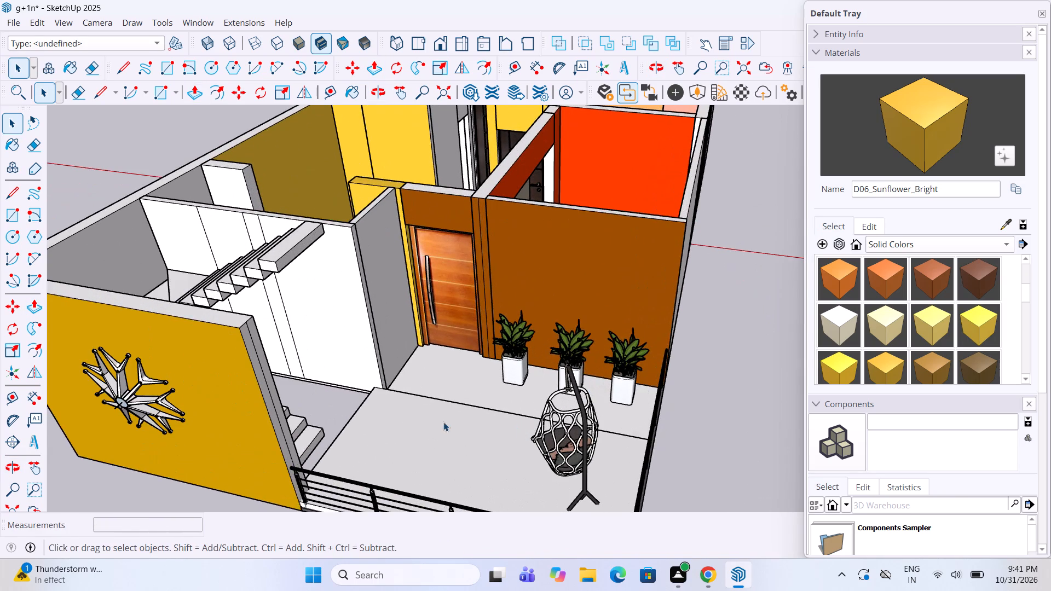
{"action": "middle_click_drag", "start_coordinate": [443, 422], "coordinate": [182, 482]}
{"action": "scroll", "coordinate": [210, 352], "scroll_direction": "up", "scroll_amount": 4}
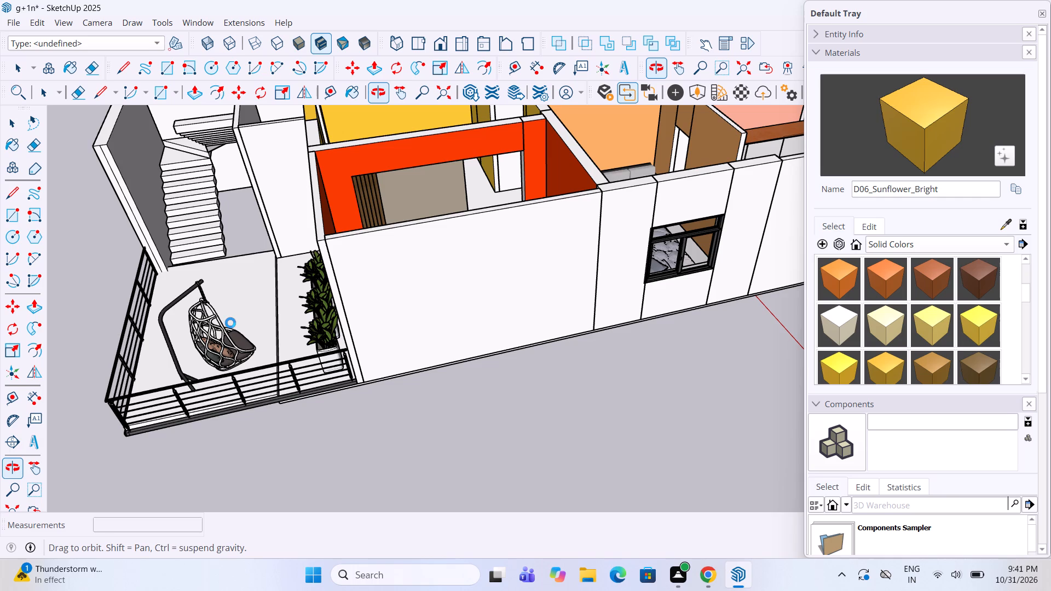
{"action": "double_click", "coordinate": [259, 324]}
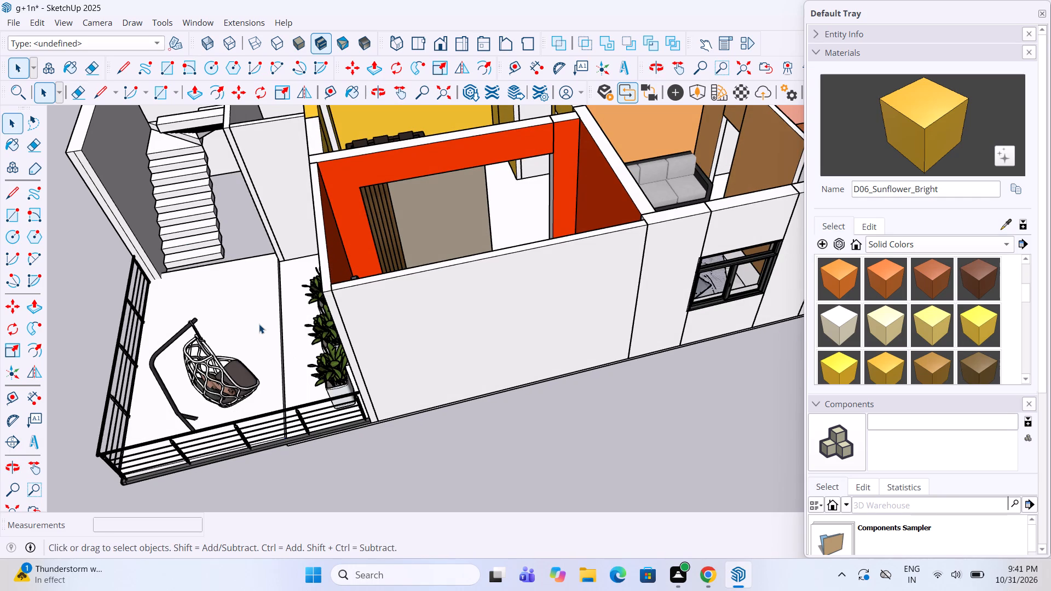
{"action": "scroll", "coordinate": [258, 323], "scroll_direction": "up", "scroll_amount": 3}
{"action": "key", "text": "p"}
{"action": "left_click", "coordinate": [270, 346]}
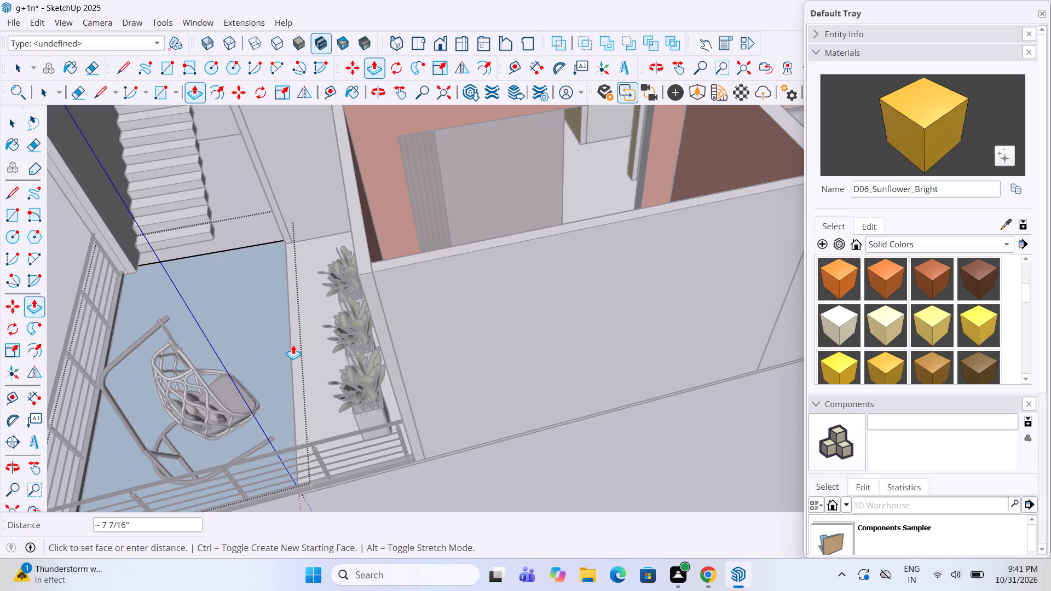
{"action": "left_click", "coordinate": [291, 343]}
{"action": "key", "text": "space"}
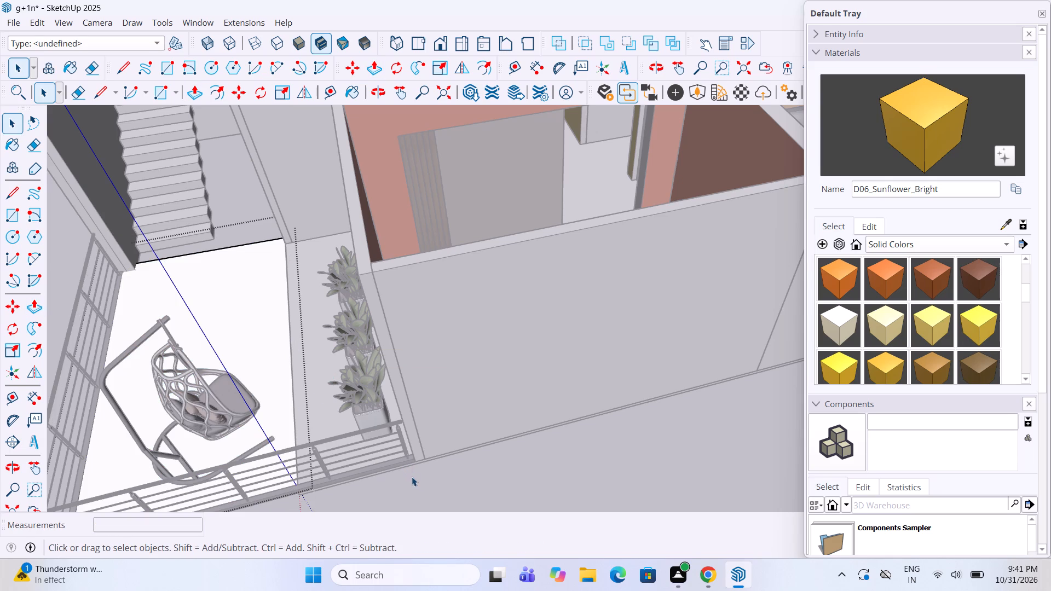
{"action": "left_click", "coordinate": [417, 478]}
Group the upper floor together with its main slab and balcony slab.
{"action": "scroll", "coordinate": [472, 369], "scroll_direction": "down", "scroll_amount": 3}
{"action": "middle_click_drag", "start_coordinate": [272, 338], "coordinate": [457, 349]}
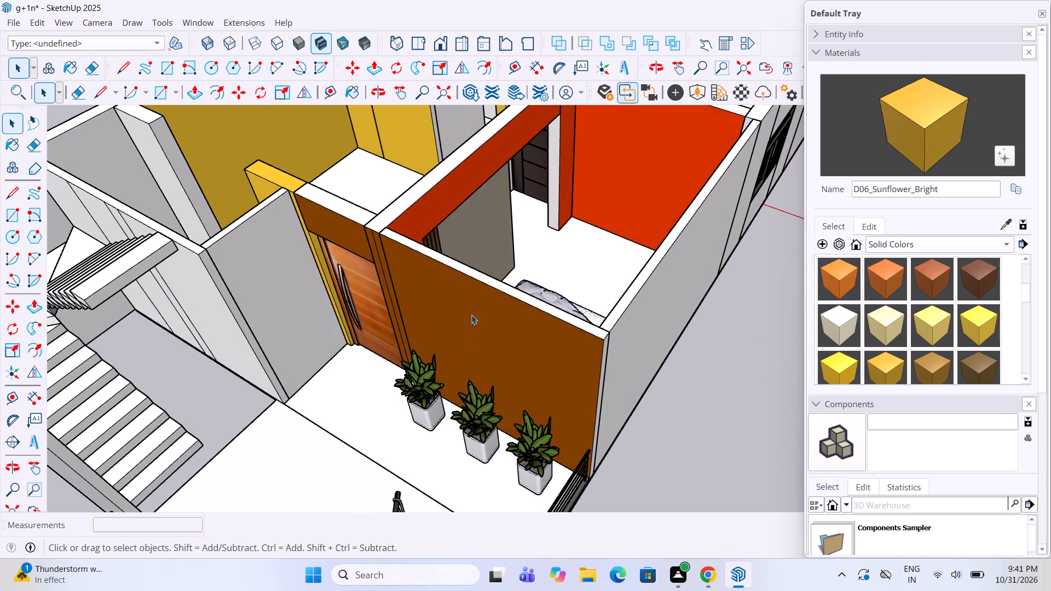
{"action": "scroll", "coordinate": [471, 315], "scroll_direction": "down", "scroll_amount": 5}
{"action": "middle_click_drag", "start_coordinate": [309, 381], "coordinate": [411, 391]}
{"action": "scroll", "coordinate": [404, 347], "scroll_direction": "down", "scroll_amount": 10}
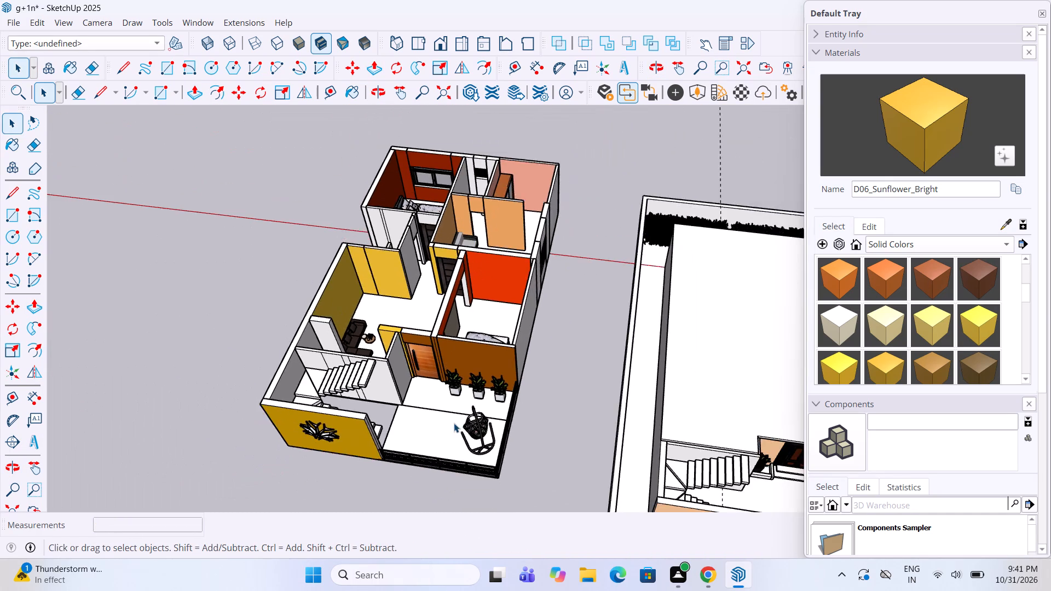
{"action": "middle_click_drag", "start_coordinate": [463, 425], "coordinate": [488, 426]}
{"action": "left_click", "coordinate": [460, 445]}
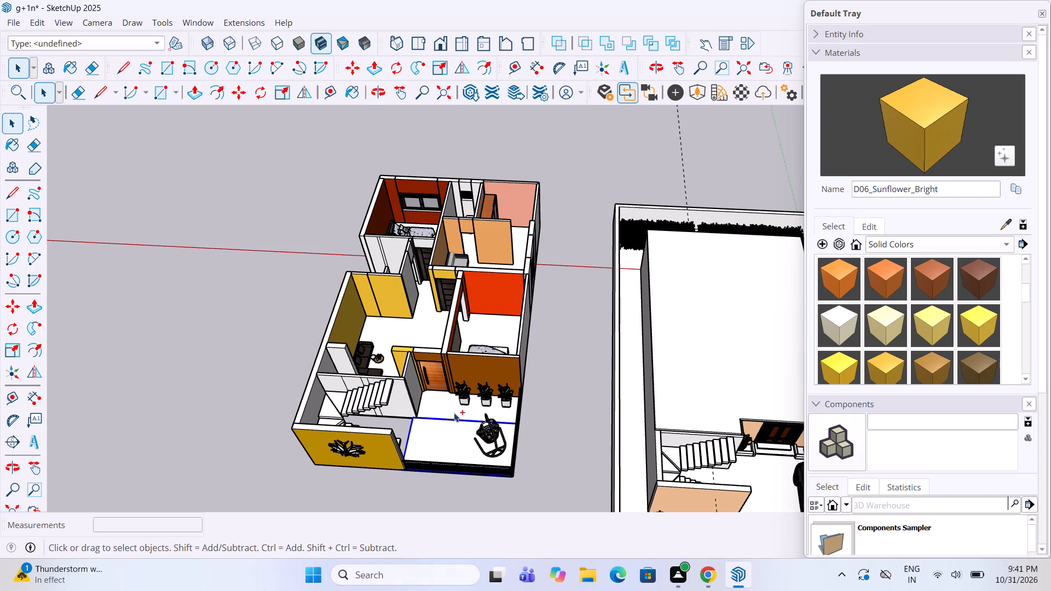
{"action": "left_click", "coordinate": [453, 410], "text": "ctrl"}
{"action": "left_click_drag", "start_coordinate": [530, 488], "coordinate": [476, 288]}
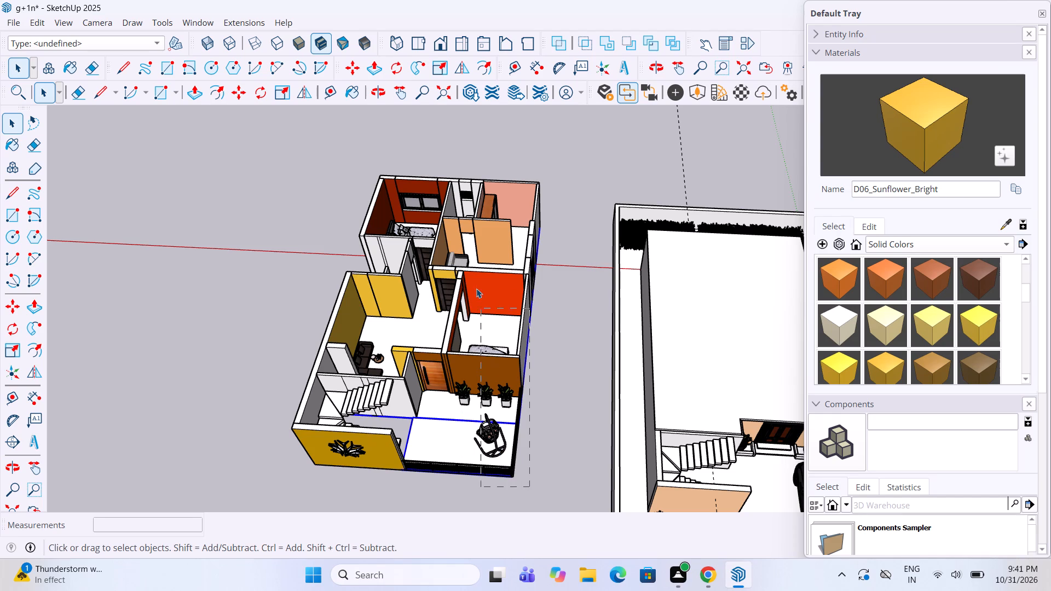
{"action": "left_click_drag", "start_coordinate": [476, 288], "coordinate": [301, 154]}
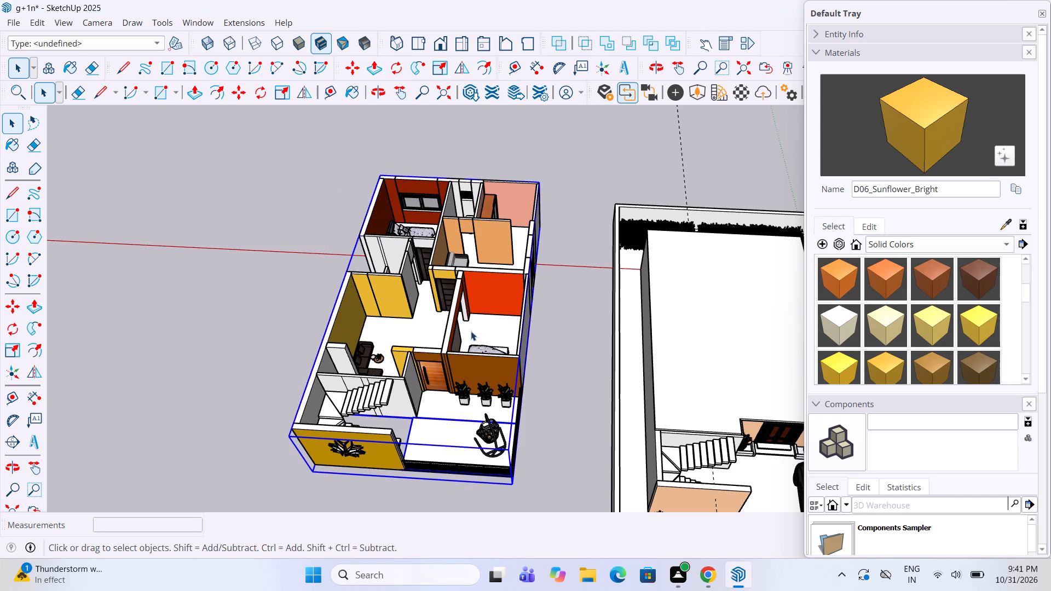
{"action": "left_click_drag", "start_coordinate": [552, 461], "coordinate": [430, 143]}
{"action": "right_click", "coordinate": [451, 333]}
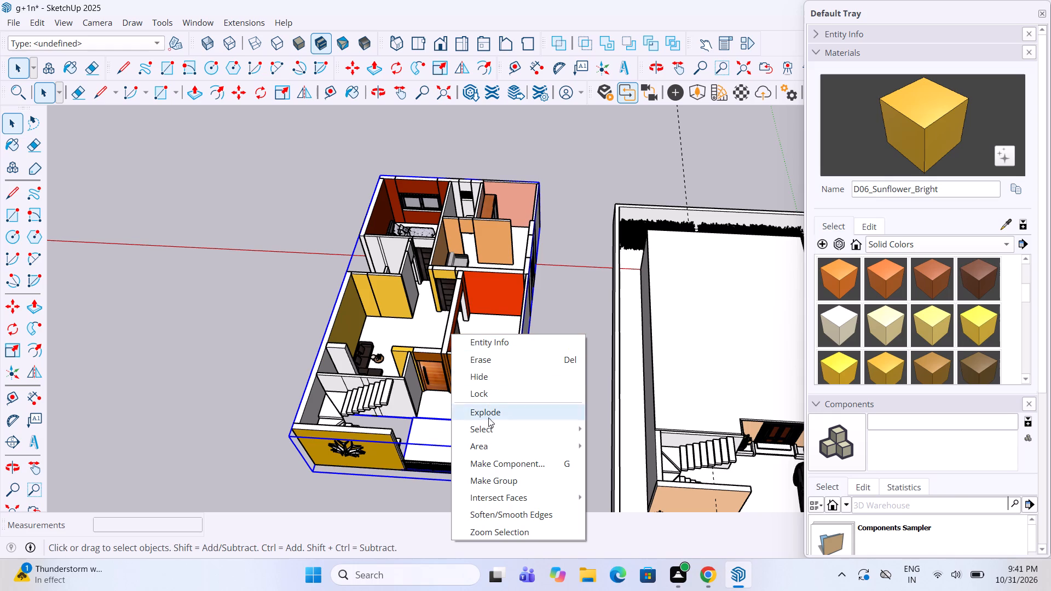
{"action": "double_click", "coordinate": [504, 477]}
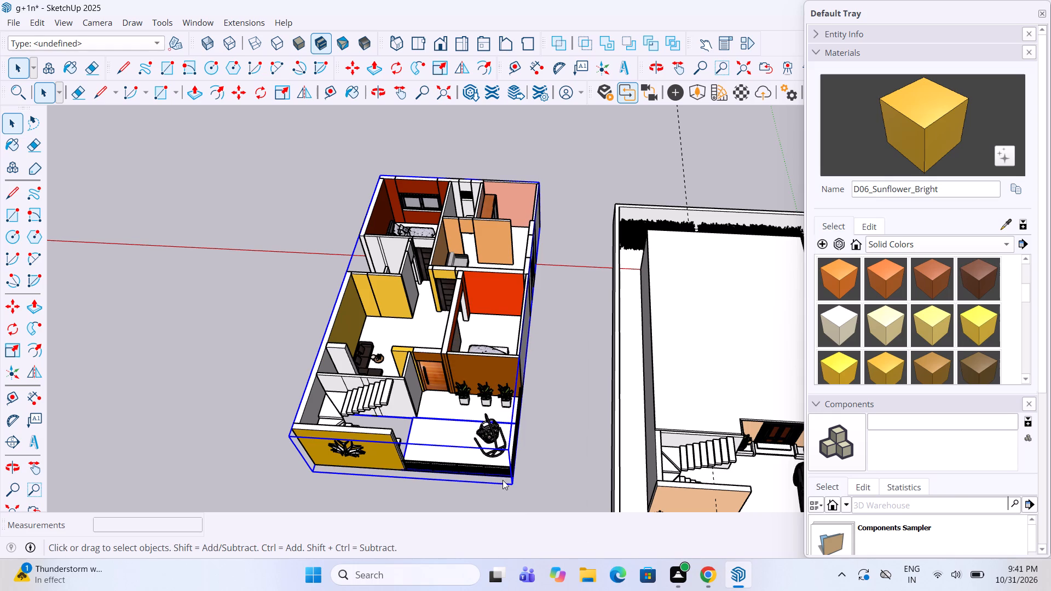
Move the upper floor subgroup about 45' 4" along the red axis, from its lower stair corner onto the ground-floor stairs' matching corner.
{"action": "key", "text": "m"}
{"action": "scroll", "coordinate": [415, 480], "scroll_direction": "up", "scroll_amount": 3}
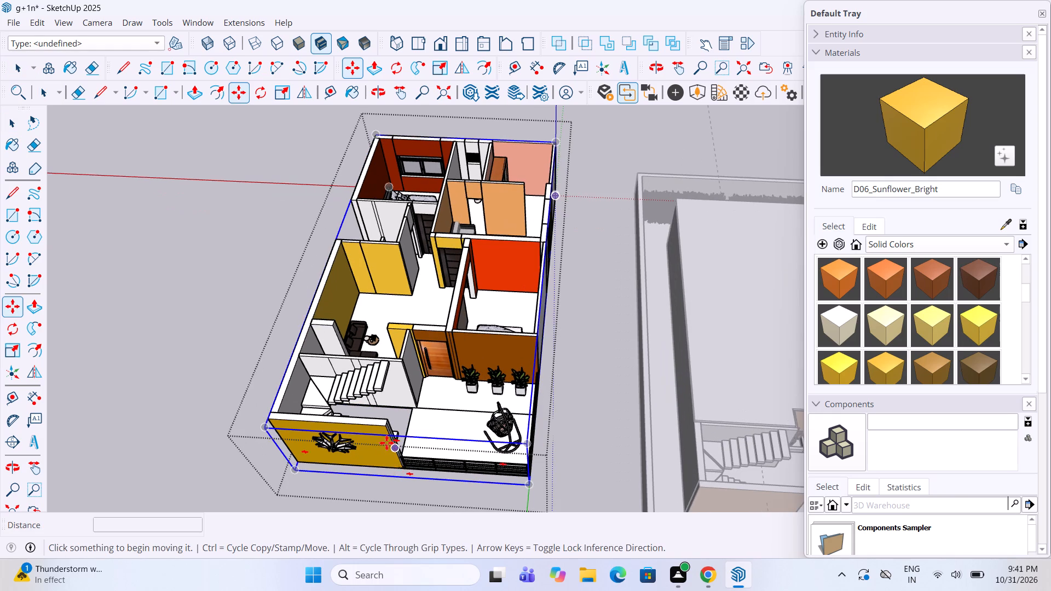
{"action": "scroll", "coordinate": [396, 471], "scroll_direction": "up", "scroll_amount": 4}
{"action": "scroll", "coordinate": [409, 370], "scroll_direction": "up", "scroll_amount": 4}
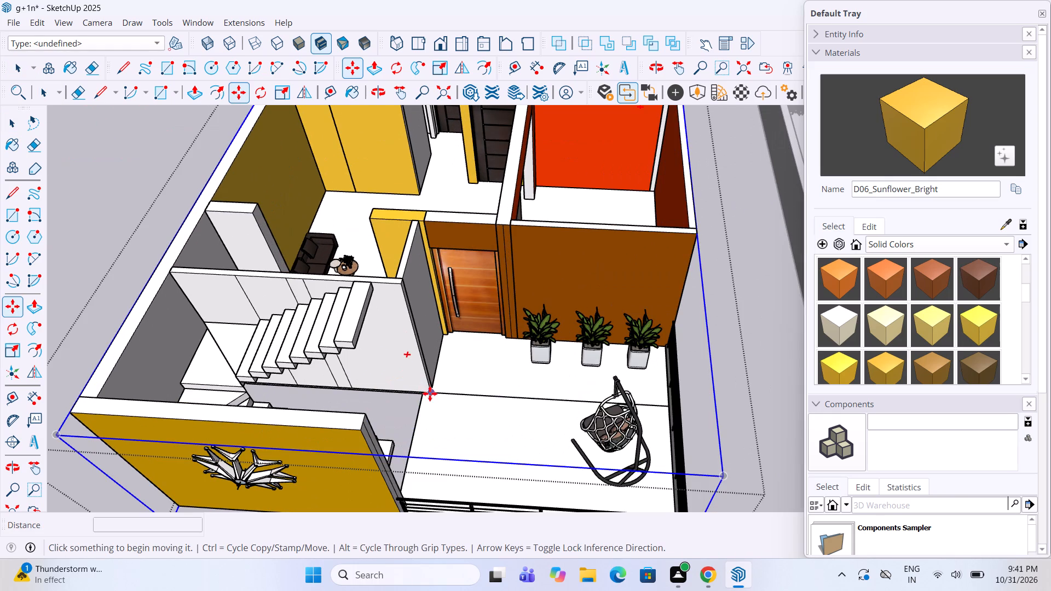
{"action": "scroll", "coordinate": [392, 319], "scroll_direction": "down", "scroll_amount": 3}
{"action": "middle_click_drag", "start_coordinate": [392, 327], "coordinate": [394, 344]}
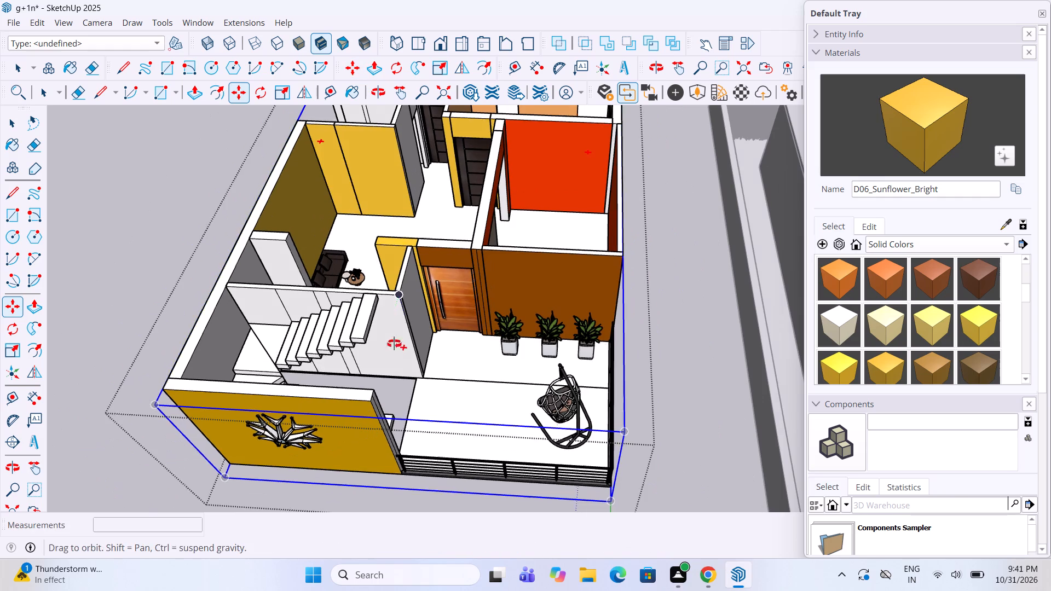
{"action": "middle_click_drag", "start_coordinate": [394, 344], "coordinate": [394, 377]}
{"action": "scroll", "coordinate": [386, 439], "scroll_direction": "up", "scroll_amount": 3}
{"action": "scroll", "coordinate": [442, 467], "scroll_direction": "up", "scroll_amount": 4}
{"action": "scroll", "coordinate": [382, 443], "scroll_direction": "up", "scroll_amount": 7}
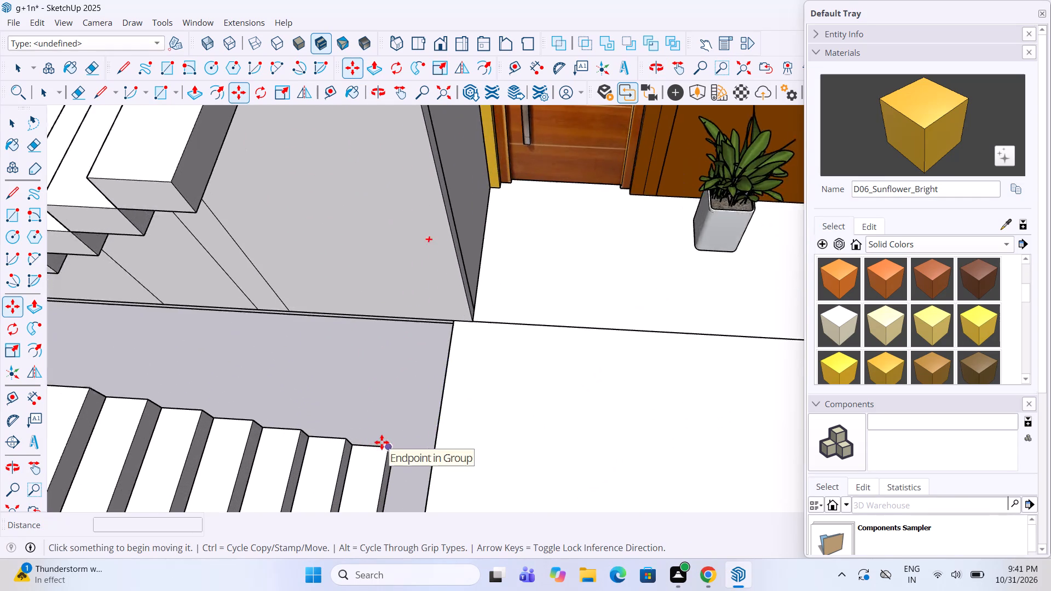
{"action": "scroll", "coordinate": [396, 456], "scroll_direction": "up", "scroll_amount": 5}
{"action": "left_click", "coordinate": [396, 456]}
{"action": "scroll", "coordinate": [374, 395], "scroll_direction": "down", "scroll_amount": 9}
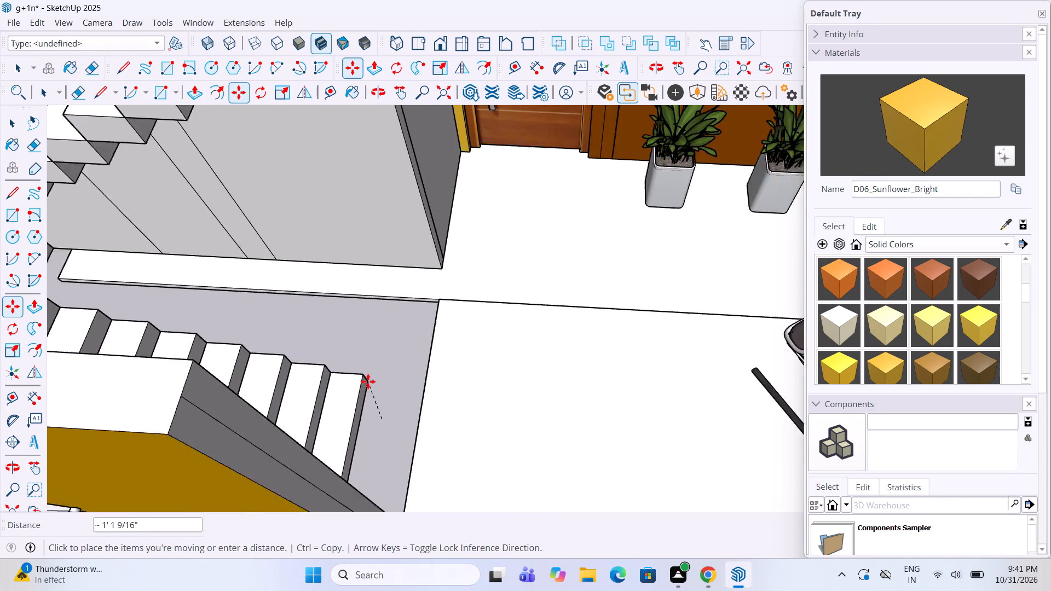
{"action": "scroll", "coordinate": [368, 381], "scroll_direction": "down", "scroll_amount": 20}
{"action": "scroll", "coordinate": [368, 381], "scroll_direction": "down", "scroll_amount": 5}
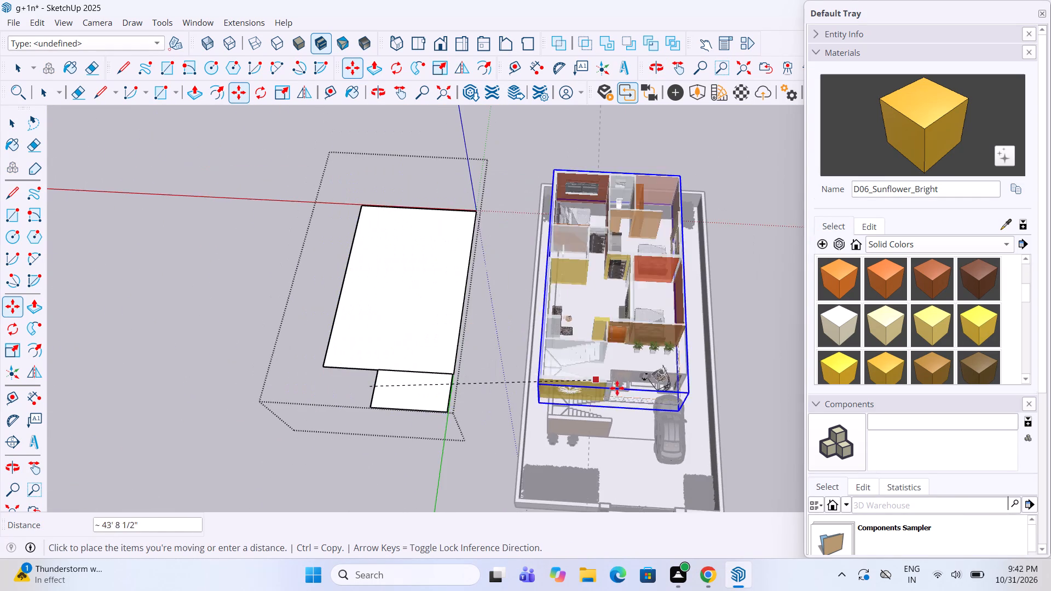
{"action": "scroll", "coordinate": [619, 391], "scroll_direction": "up", "scroll_amount": 11}
{"action": "scroll", "coordinate": [601, 331], "scroll_direction": "up", "scroll_amount": 6}
{"action": "scroll", "coordinate": [593, 430], "scroll_direction": "up", "scroll_amount": 4}
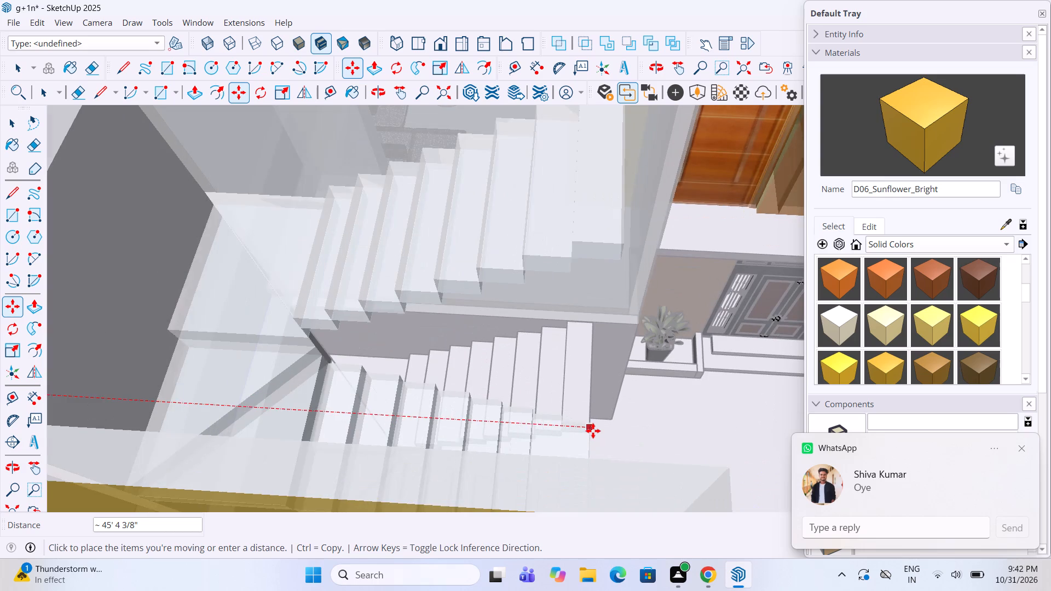
{"action": "left_click", "coordinate": [592, 426]}
Leave the group and inspect the upper floor's placement over the ground floor and the position of its slabs.
{"action": "scroll", "coordinate": [530, 330], "scroll_direction": "down", "scroll_amount": 12}
{"action": "scroll", "coordinate": [481, 279], "scroll_direction": "down", "scroll_amount": 19}
{"action": "scroll", "coordinate": [481, 279], "scroll_direction": "down", "scroll_amount": 5}
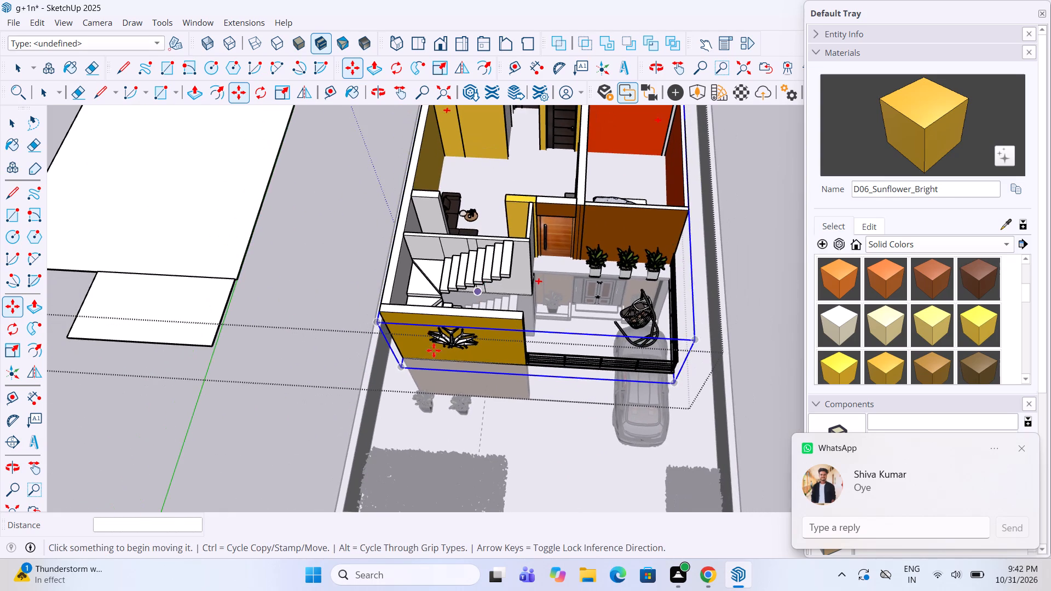
{"action": "key", "text": "space"}
{"action": "left_click", "coordinate": [300, 434]}
{"action": "middle_click_drag", "start_coordinate": [438, 403], "coordinate": [435, 278]}
{"action": "scroll", "coordinate": [430, 370], "scroll_direction": "down", "scroll_amount": 6}
{"action": "scroll", "coordinate": [556, 254], "scroll_direction": "up", "scroll_amount": 3}
{"action": "middle_click_drag", "start_coordinate": [553, 252], "coordinate": [540, 244]}
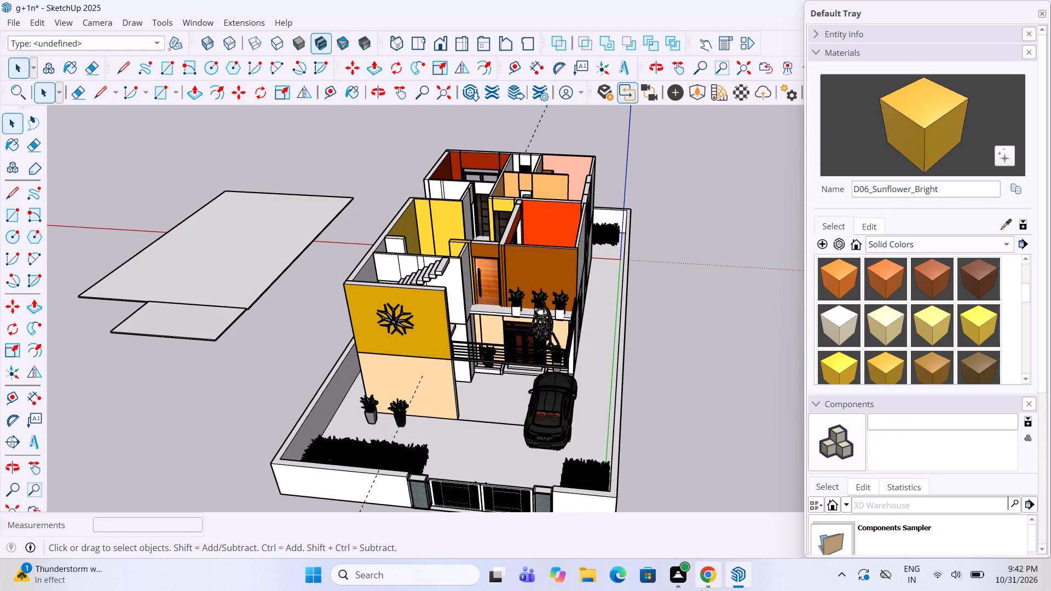
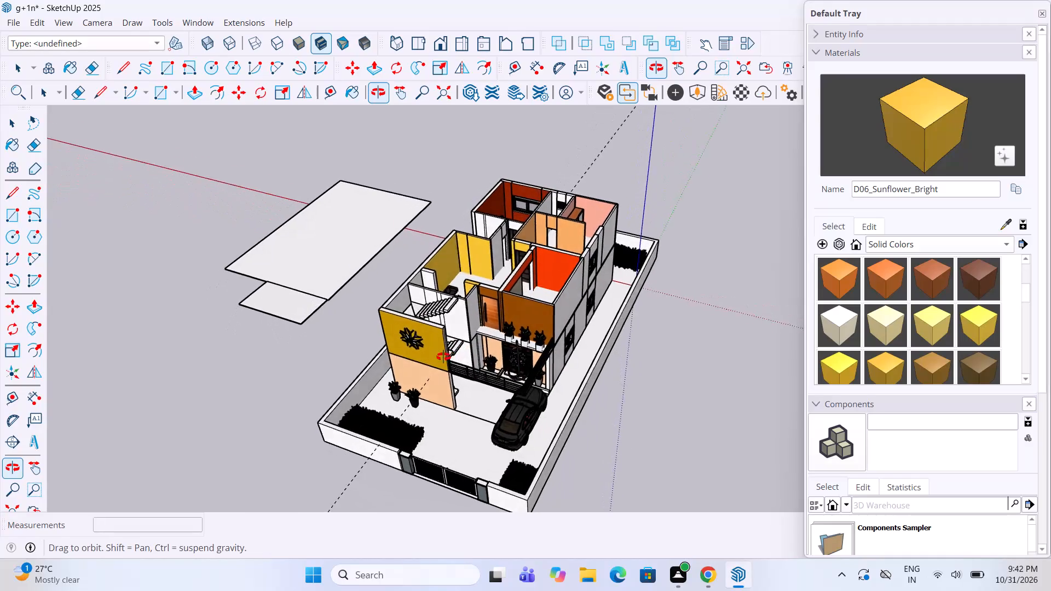
Examine the staircase, front balcony and entrance façade of the house from several angles and distances.
{"action": "scroll", "coordinate": [438, 317], "scroll_direction": "up", "scroll_amount": 9}
{"action": "middle_click_drag", "start_coordinate": [450, 356], "coordinate": [415, 356]}
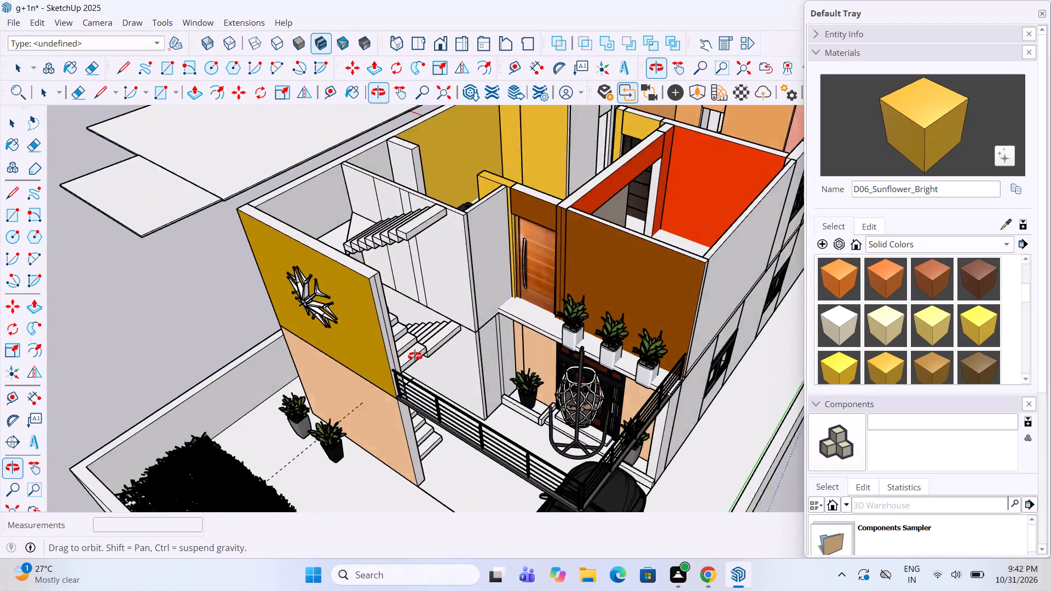
{"action": "middle_click_drag", "start_coordinate": [415, 356], "coordinate": [341, 374]}
{"action": "scroll", "coordinate": [382, 321], "scroll_direction": "up", "scroll_amount": 5}
{"action": "middle_click_drag", "start_coordinate": [381, 319], "coordinate": [362, 319]}
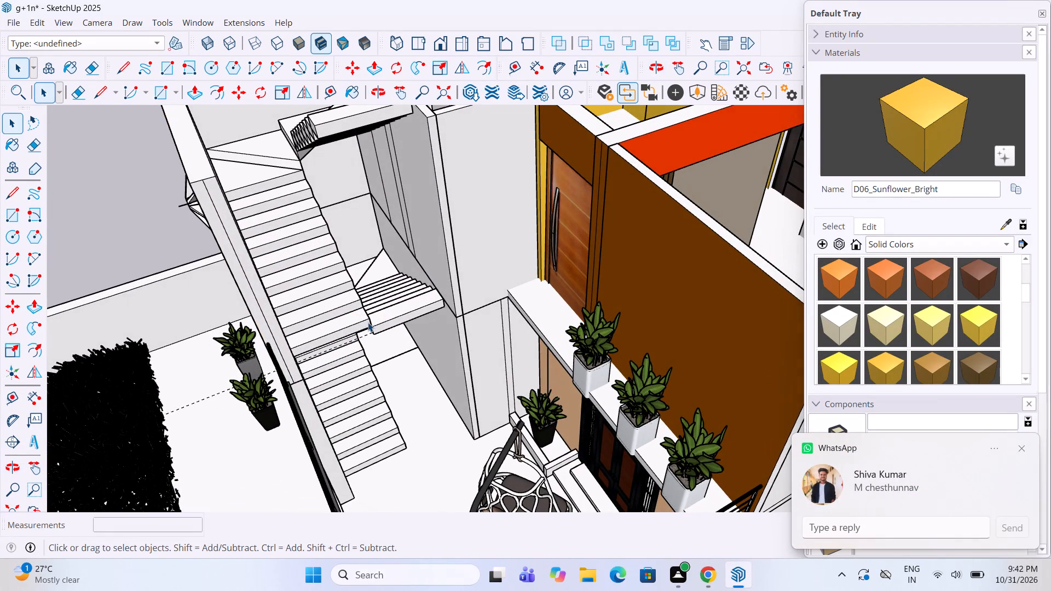
{"action": "scroll", "coordinate": [386, 334], "scroll_direction": "down", "scroll_amount": 5}
{"action": "scroll", "coordinate": [442, 355], "scroll_direction": "down", "scroll_amount": 5}
{"action": "middle_click_drag", "start_coordinate": [471, 374], "coordinate": [536, 357]}
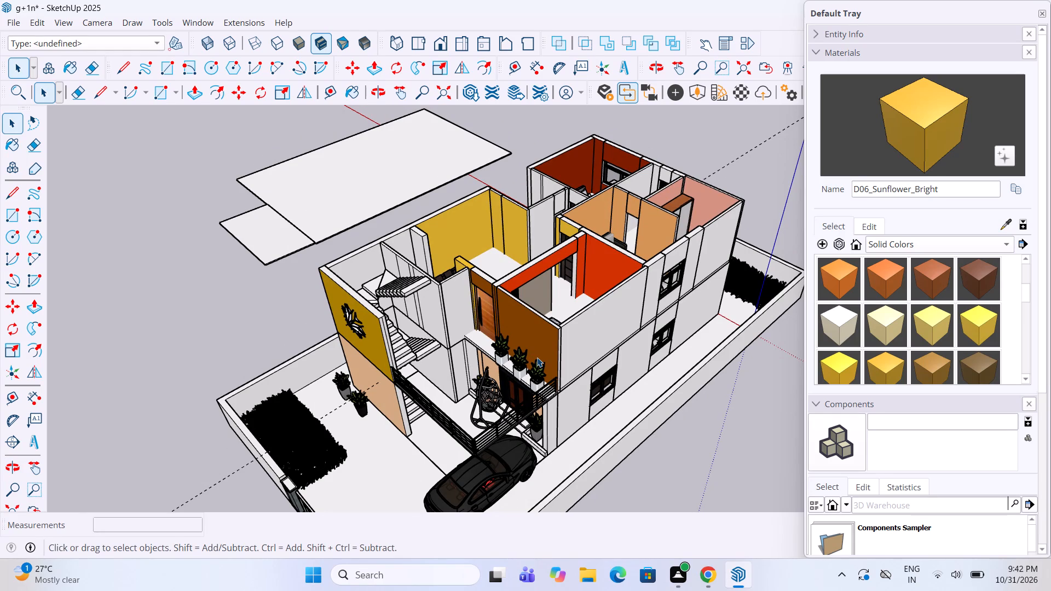
{"action": "scroll", "coordinate": [537, 357], "scroll_direction": "up", "scroll_amount": 9}
{"action": "middle_click_drag", "start_coordinate": [529, 334], "coordinate": [491, 334]}
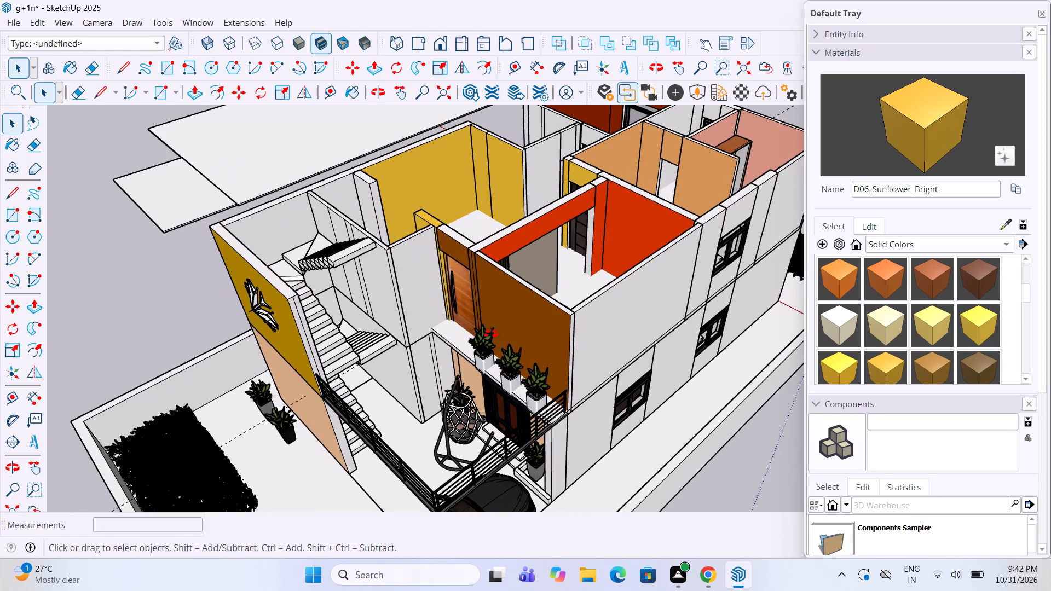
{"action": "middle_click_drag", "start_coordinate": [491, 334], "coordinate": [498, 234]}
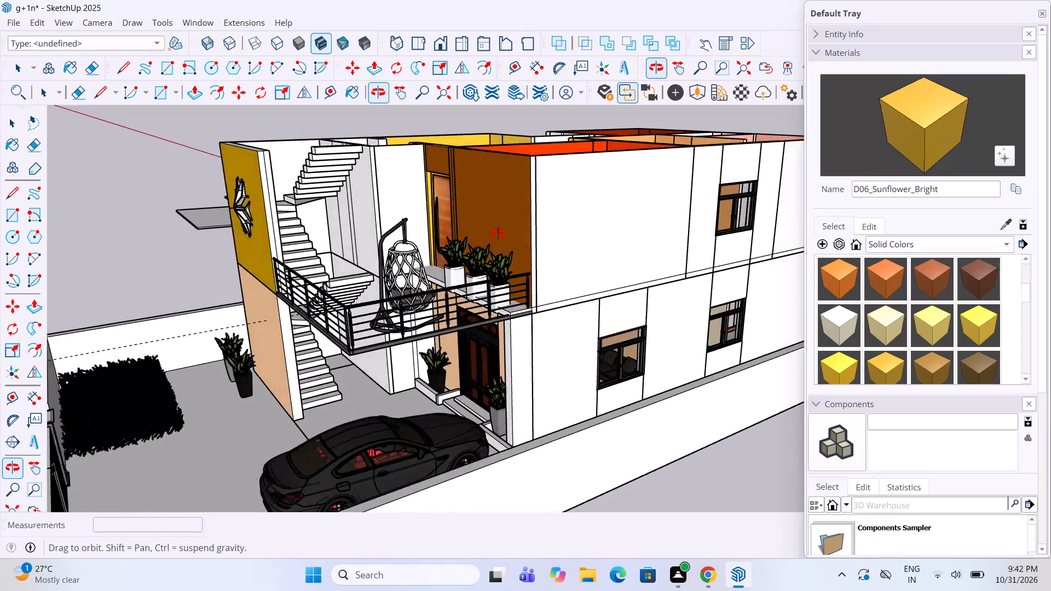
{"action": "middle_click_drag", "start_coordinate": [498, 234], "coordinate": [494, 289]}
{"action": "middle_click_drag", "start_coordinate": [368, 270], "coordinate": [340, 306]}
{"action": "scroll", "coordinate": [340, 306], "scroll_direction": "up", "scroll_amount": 8}
{"action": "middle_click_drag", "start_coordinate": [326, 326], "coordinate": [320, 322]}
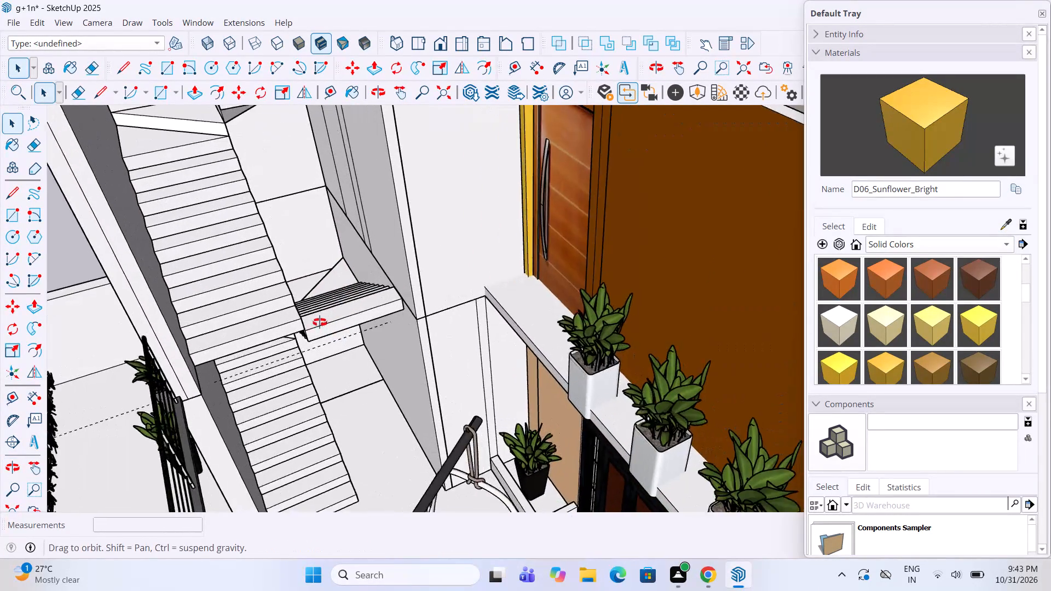
{"action": "middle_click_drag", "start_coordinate": [320, 322], "coordinate": [316, 336]}
{"action": "middle_click", "coordinate": [329, 345]}
{"action": "scroll", "coordinate": [339, 352], "scroll_direction": "down", "scroll_amount": 4}
{"action": "middle_click_drag", "start_coordinate": [356, 355], "coordinate": [389, 358]}
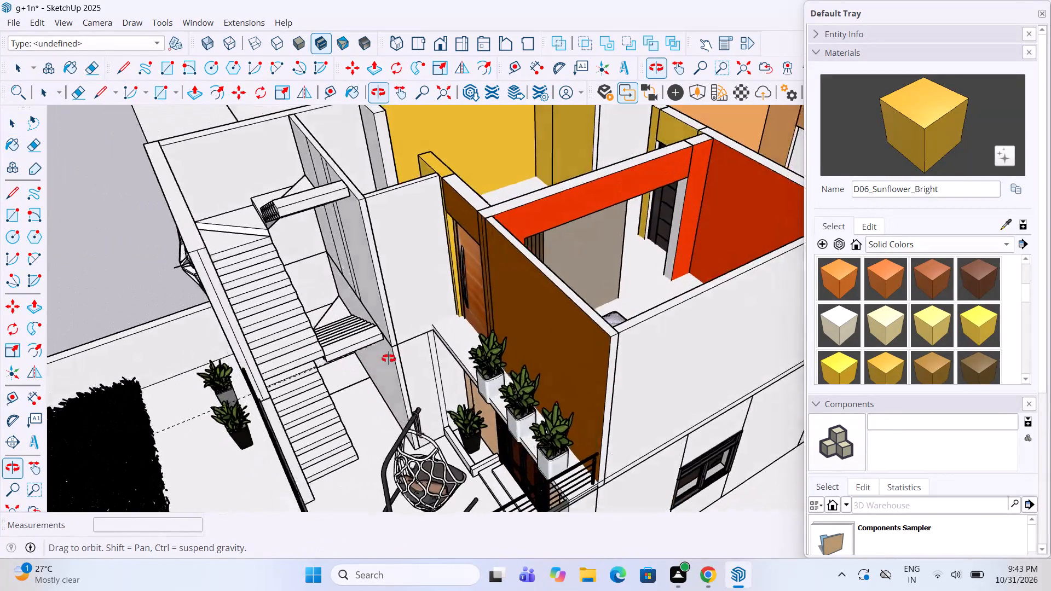
{"action": "middle_click_drag", "start_coordinate": [389, 358], "coordinate": [476, 403]}
{"action": "scroll", "coordinate": [557, 273], "scroll_direction": "down", "scroll_amount": 5}
{"action": "middle_click_drag", "start_coordinate": [518, 442], "coordinate": [650, 381]}
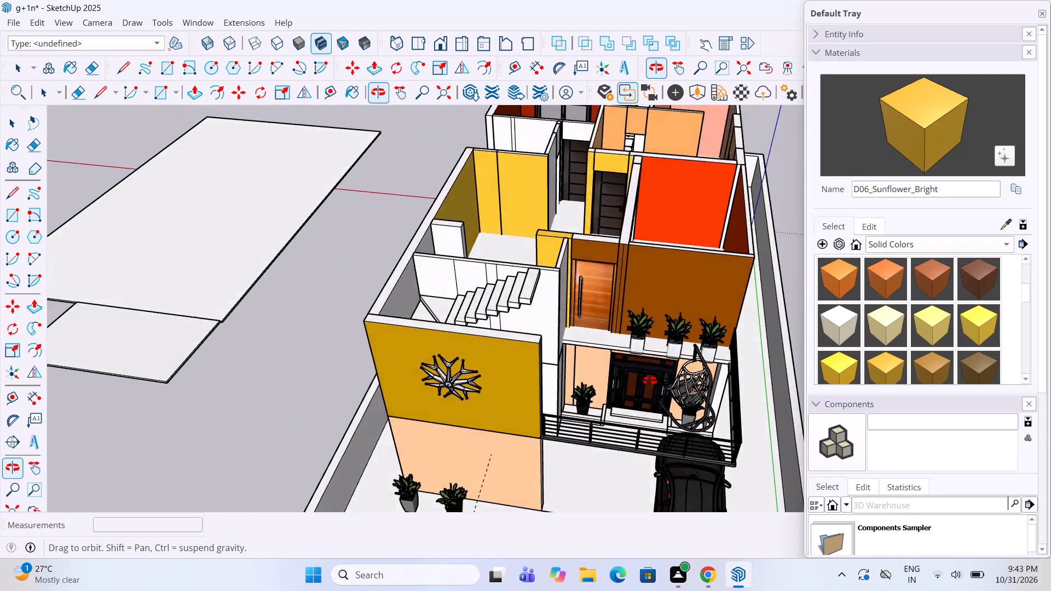
{"action": "middle_click_drag", "start_coordinate": [650, 381], "coordinate": [663, 365]}
{"action": "scroll", "coordinate": [666, 366], "scroll_direction": "up", "scroll_amount": 4}
{"action": "left_click", "coordinate": [615, 305]}
{"action": "middle_click_drag", "start_coordinate": [607, 305], "coordinate": [585, 305]}
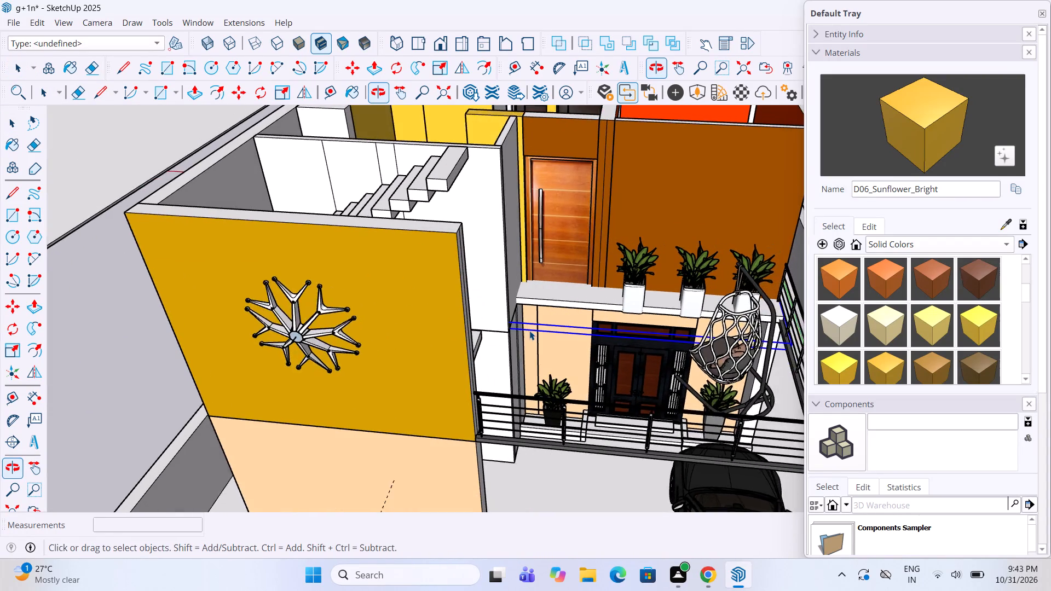
{"action": "scroll", "coordinate": [519, 333], "scroll_direction": "up", "scroll_amount": 1}
{"action": "left_click", "coordinate": [78, 408]}
{"action": "middle_click_drag", "start_coordinate": [547, 305], "coordinate": [524, 311]}
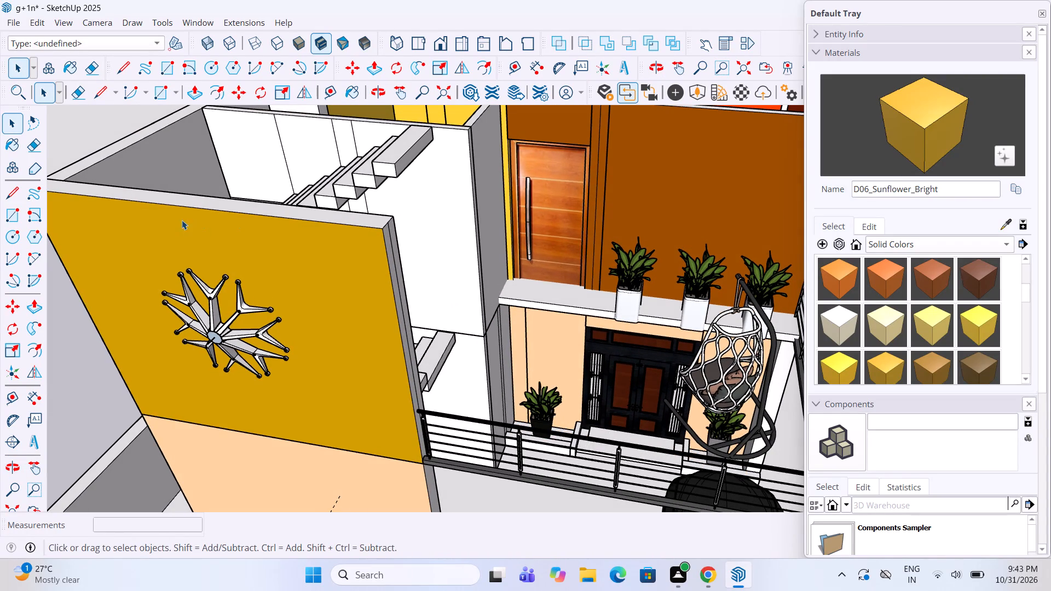
Draw a rectangle over the front balcony floor, from the ledge's inner corner to the outer railing corner, about 14' 1" by 10' 4 3/4".
{"action": "left_click", "coordinate": [4, 216]}
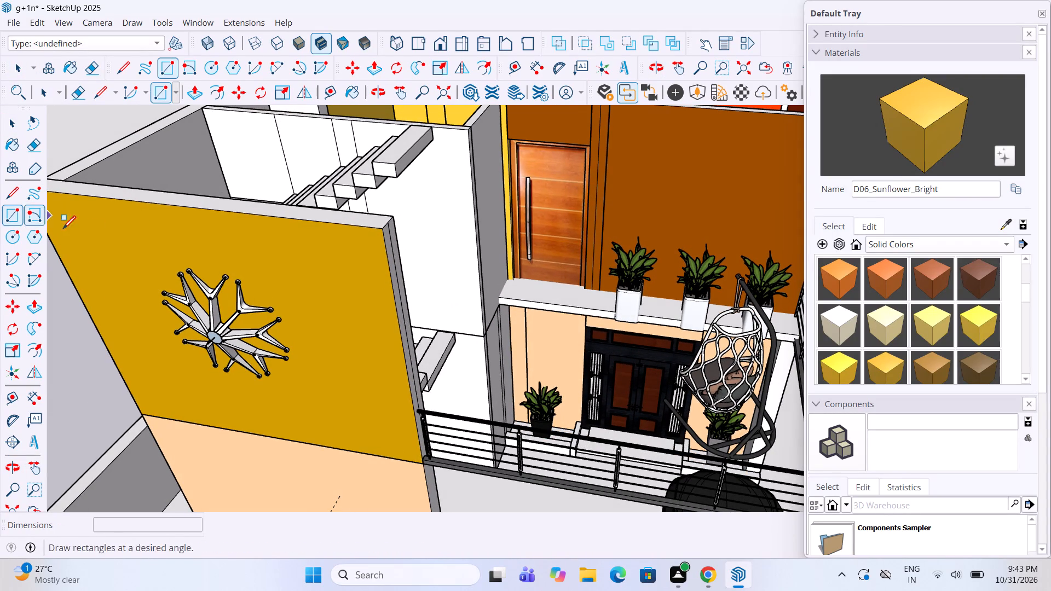
{"action": "scroll", "coordinate": [500, 302], "scroll_direction": "up", "scroll_amount": 4}
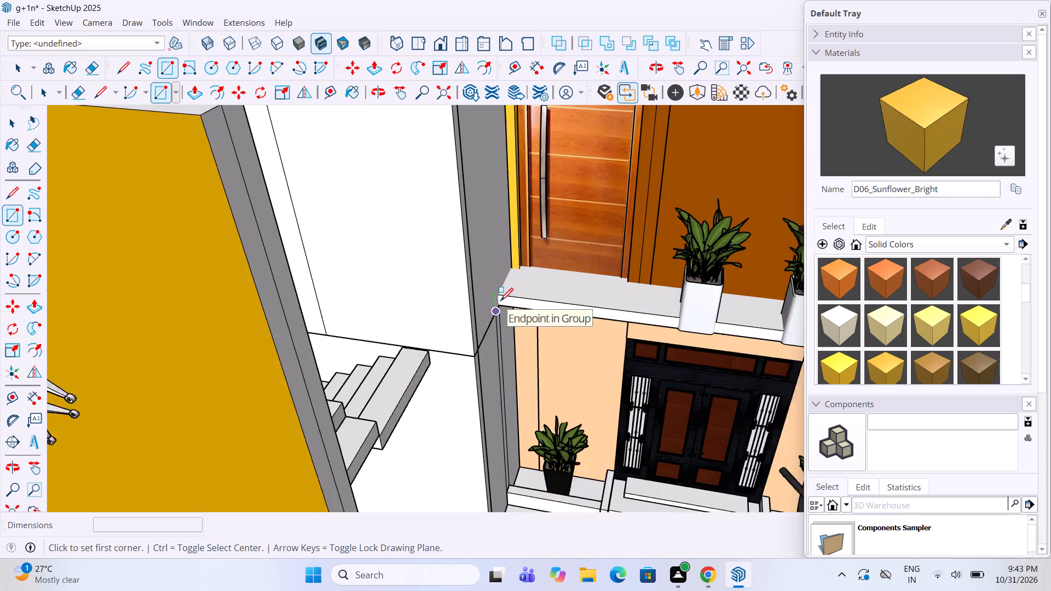
{"action": "scroll", "coordinate": [500, 302], "scroll_direction": "up", "scroll_amount": 7}
{"action": "left_click", "coordinate": [500, 303]}
{"action": "scroll", "coordinate": [484, 250], "scroll_direction": "down", "scroll_amount": 11}
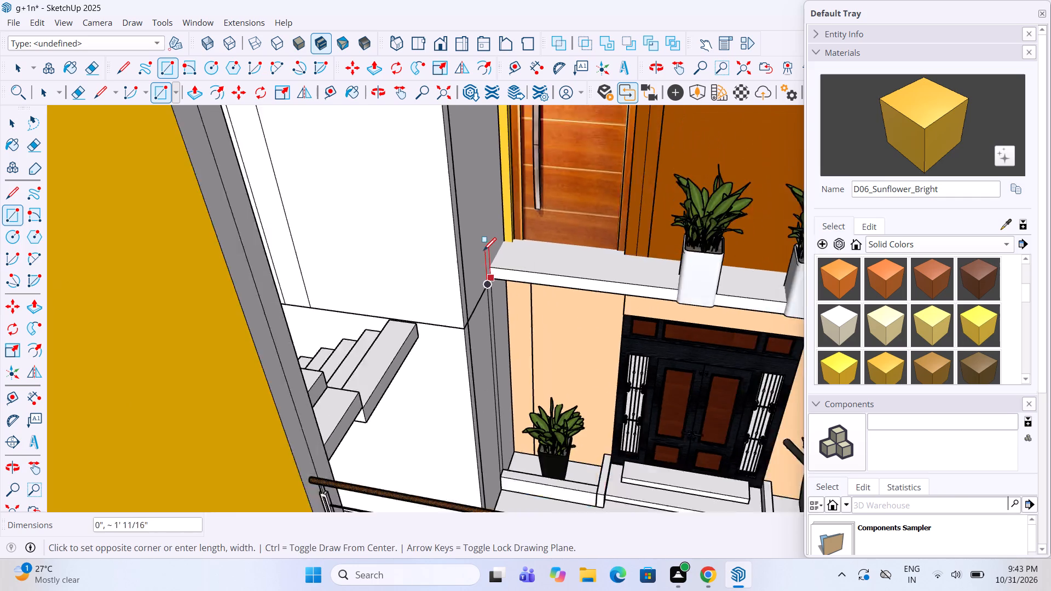
{"action": "scroll", "coordinate": [483, 252], "scroll_direction": "down", "scroll_amount": 7}
{"action": "middle_click_drag", "start_coordinate": [421, 387], "coordinate": [515, 440]}
{"action": "scroll", "coordinate": [793, 370], "scroll_direction": "up", "scroll_amount": 4}
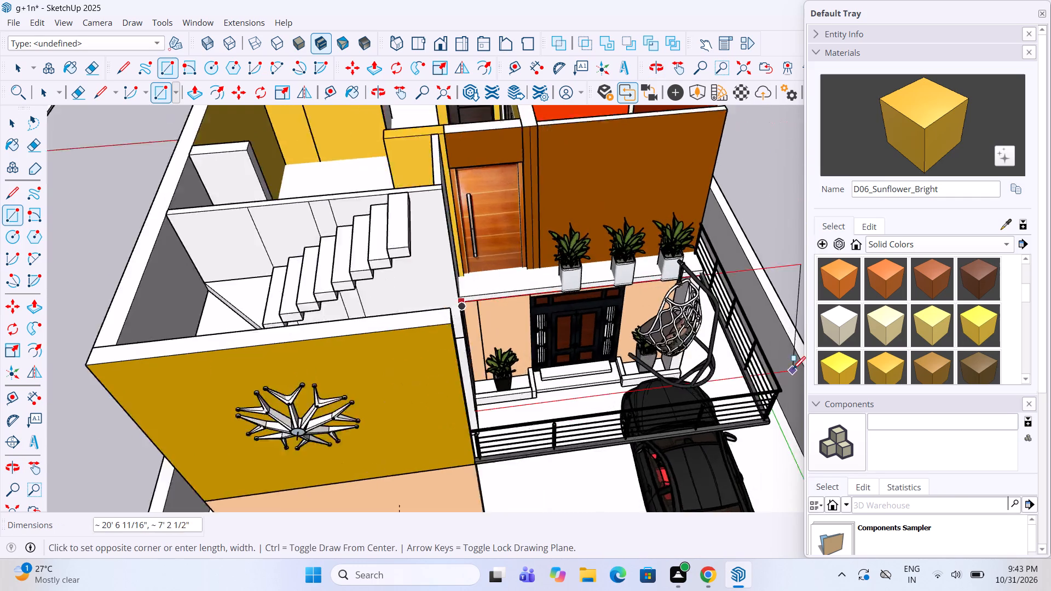
{"action": "scroll", "coordinate": [754, 433], "scroll_direction": "up", "scroll_amount": 9}
{"action": "left_click", "coordinate": [759, 434]}
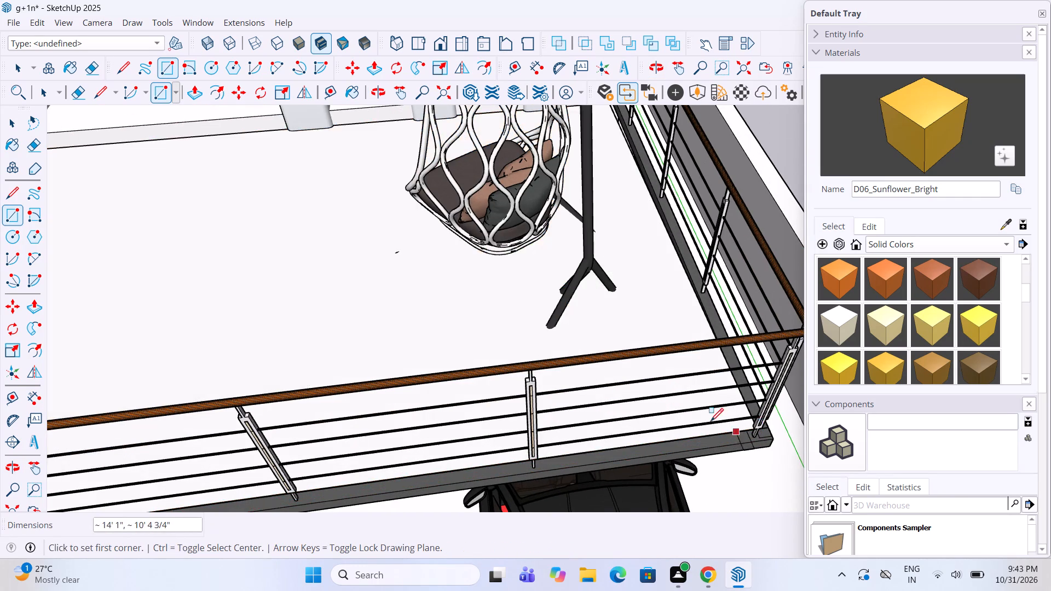
{"action": "scroll", "coordinate": [710, 422], "scroll_direction": "down", "scroll_amount": 3}
{"action": "middle_click_drag", "start_coordinate": [697, 422], "coordinate": [650, 416]}
{"action": "scroll", "coordinate": [547, 372], "scroll_direction": "down", "scroll_amount": 6}
{"action": "scroll", "coordinate": [482, 311], "scroll_direction": "down", "scroll_amount": 5}
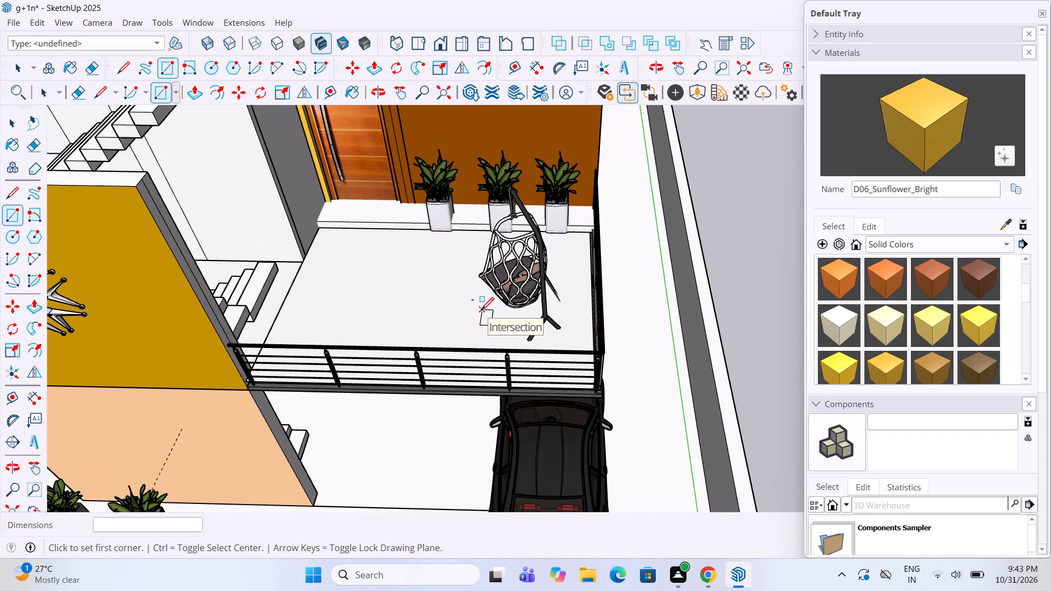
{"action": "key", "text": "space"}
{"action": "scroll", "coordinate": [448, 343], "scroll_direction": "down", "scroll_amount": 4}
{"action": "left_click", "coordinate": [664, 299]}
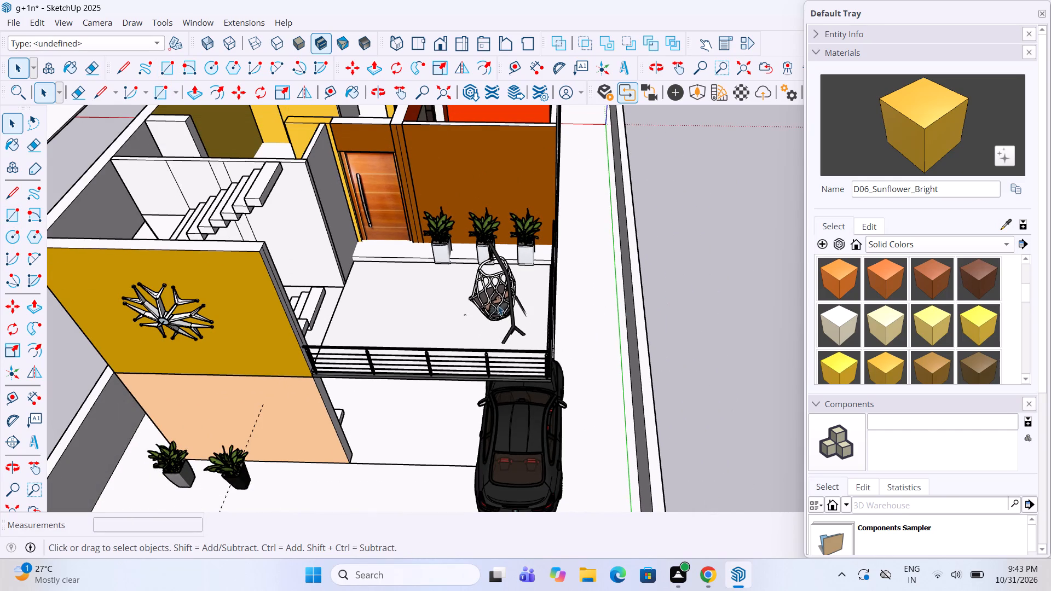
Draw a rectangle about 7' long from the stair landing's edge to the front wall corner where the balcony railing ends.
{"action": "middle_click_drag", "start_coordinate": [495, 305], "coordinate": [428, 379]}
{"action": "middle_click_drag", "start_coordinate": [420, 285], "coordinate": [399, 281]}
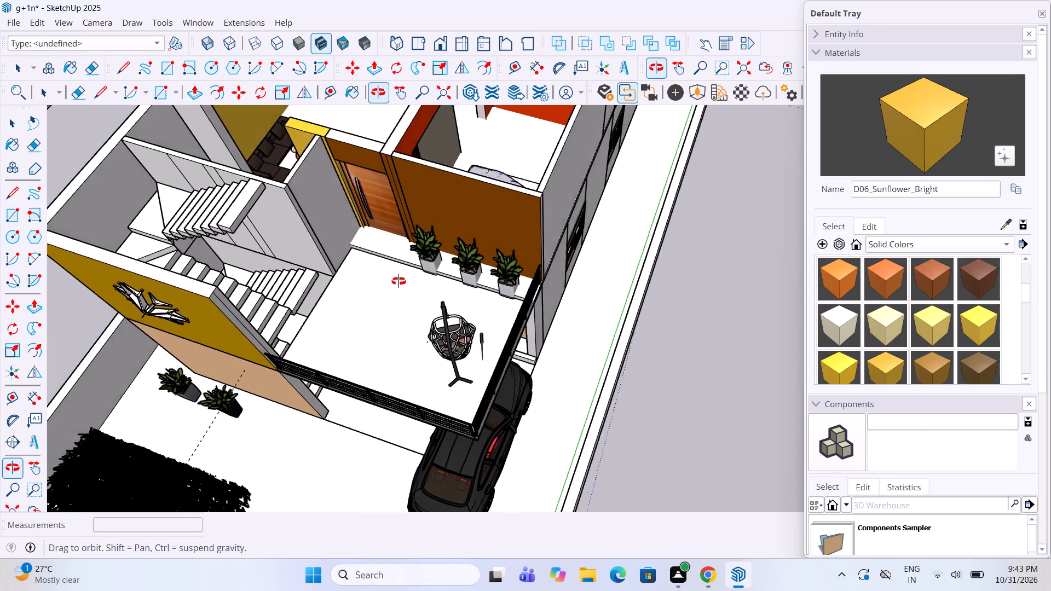
{"action": "middle_click_drag", "start_coordinate": [399, 281], "coordinate": [255, 279]}
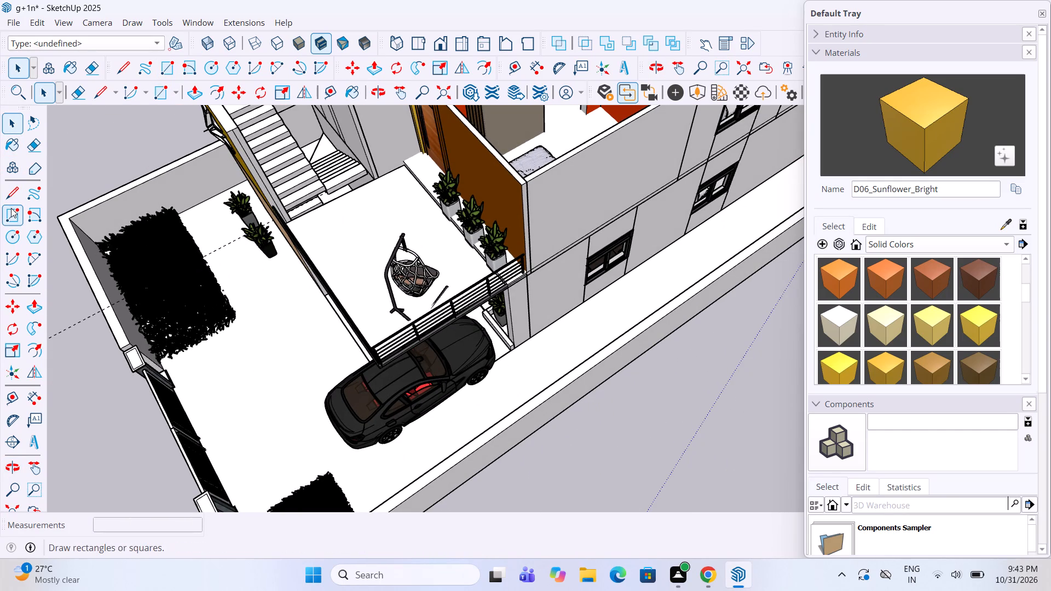
{"action": "left_click", "coordinate": [11, 208]}
{"action": "scroll", "coordinate": [378, 185], "scroll_direction": "up", "scroll_amount": 15}
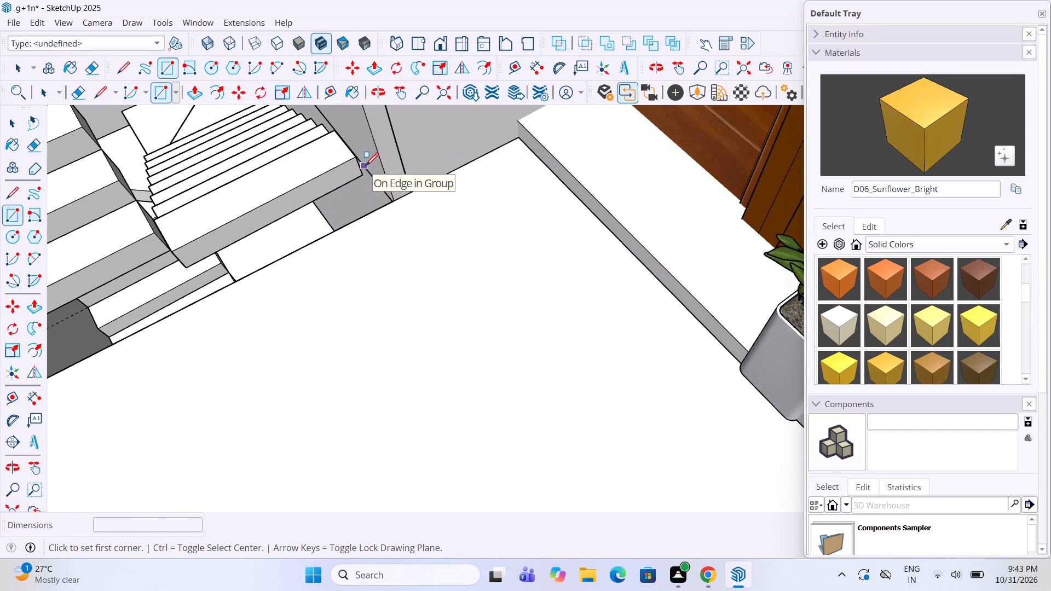
{"action": "scroll", "coordinate": [363, 177], "scroll_direction": "up", "scroll_amount": 5}
{"action": "left_click", "coordinate": [349, 145]}
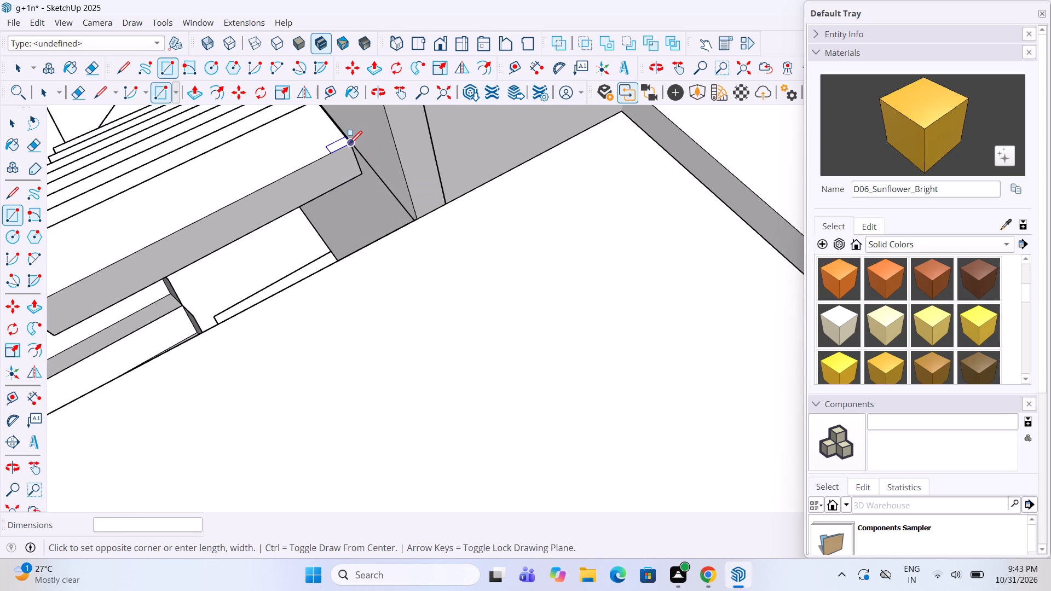
{"action": "scroll", "coordinate": [353, 161], "scroll_direction": "down", "scroll_amount": 7}
{"action": "middle_click_drag", "start_coordinate": [352, 169], "coordinate": [311, 181]}
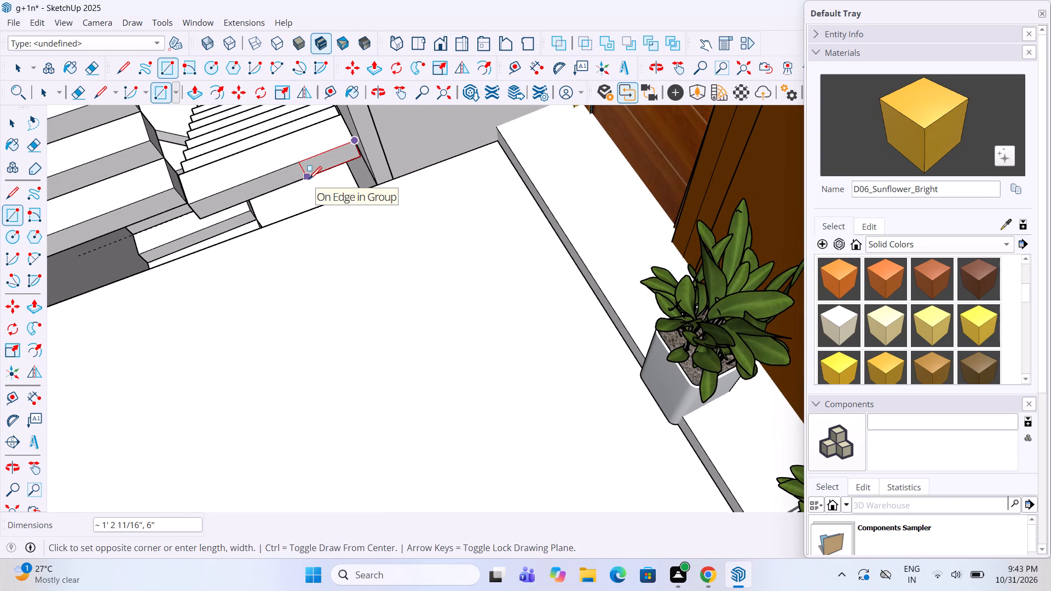
{"action": "scroll", "coordinate": [311, 179], "scroll_direction": "down", "scroll_amount": 5}
{"action": "middle_click_drag", "start_coordinate": [298, 170], "coordinate": [249, 170]}
{"action": "scroll", "coordinate": [158, 187], "scroll_direction": "up", "scroll_amount": 3}
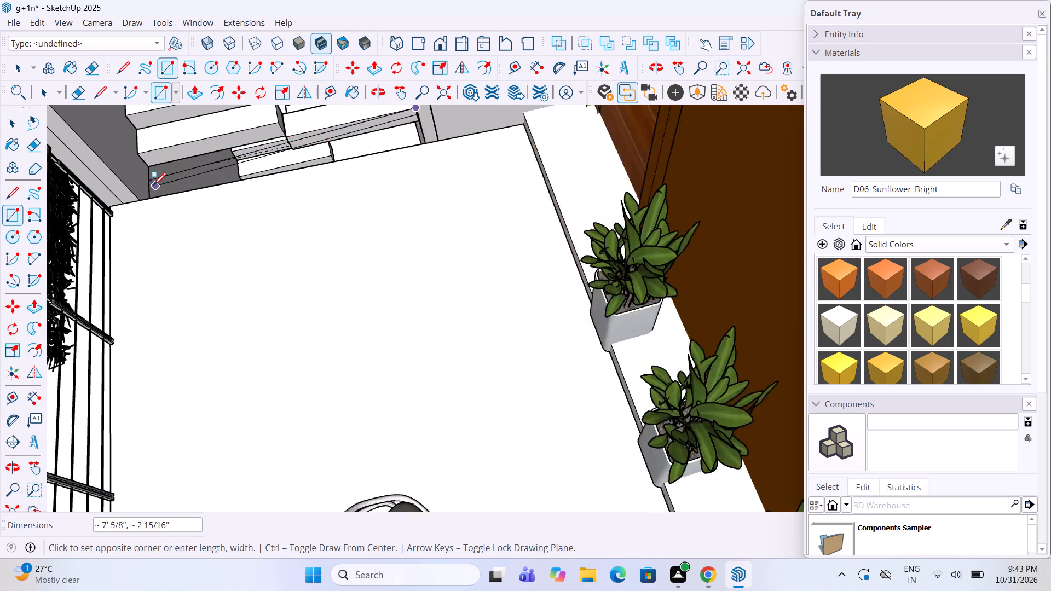
{"action": "scroll", "coordinate": [153, 187], "scroll_direction": "up", "scroll_amount": 2}
{"action": "middle_click_drag", "start_coordinate": [153, 187], "coordinate": [120, 236]}
{"action": "scroll", "coordinate": [120, 236], "scroll_direction": "up", "scroll_amount": 1}
{"action": "scroll", "coordinate": [123, 251], "scroll_direction": "down", "scroll_amount": 7}
{"action": "scroll", "coordinate": [365, 339], "scroll_direction": "down", "scroll_amount": 10}
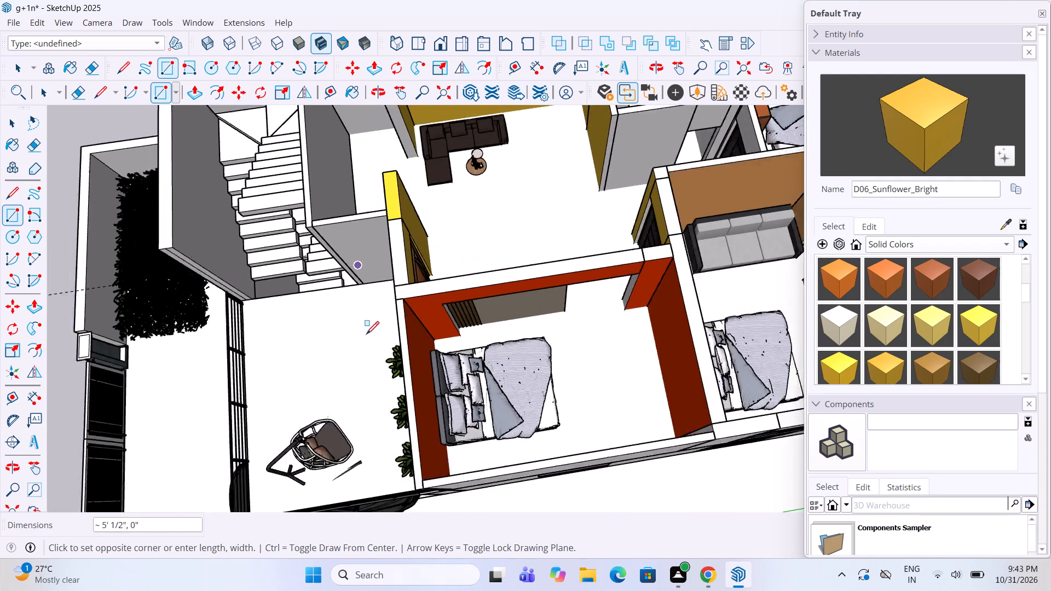
{"action": "scroll", "coordinate": [366, 335], "scroll_direction": "down", "scroll_amount": 3}
{"action": "middle_click_drag", "start_coordinate": [463, 234], "coordinate": [259, 233]}
{"action": "scroll", "coordinate": [343, 164], "scroll_direction": "up", "scroll_amount": 4}
{"action": "scroll", "coordinate": [397, 123], "scroll_direction": "up", "scroll_amount": 5}
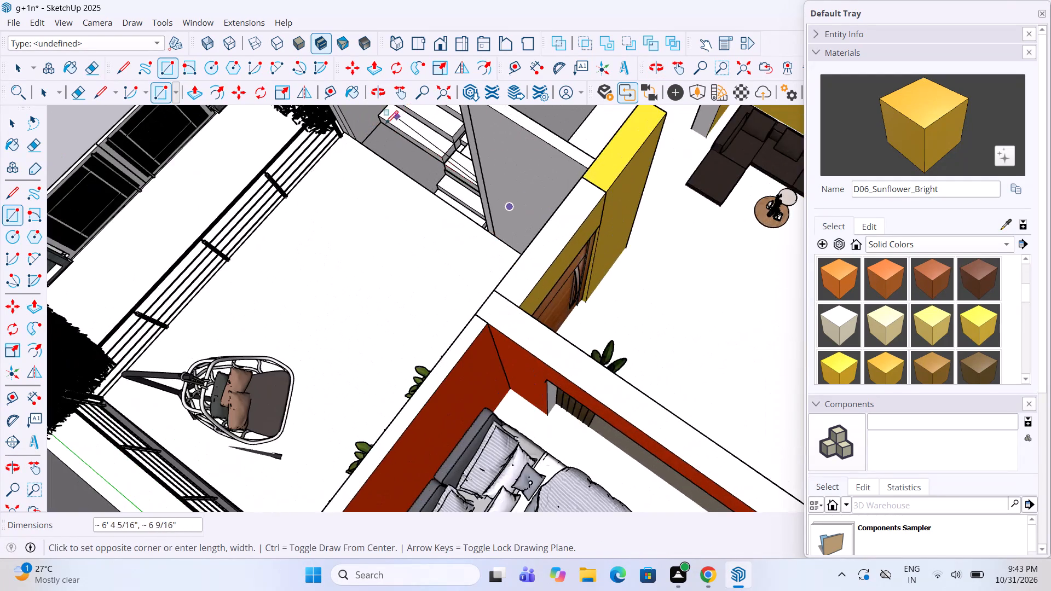
{"action": "scroll", "coordinate": [244, 300], "scroll_direction": "down", "scroll_amount": 11}
{"action": "middle_click_drag", "start_coordinate": [736, 236], "coordinate": [506, 233]}
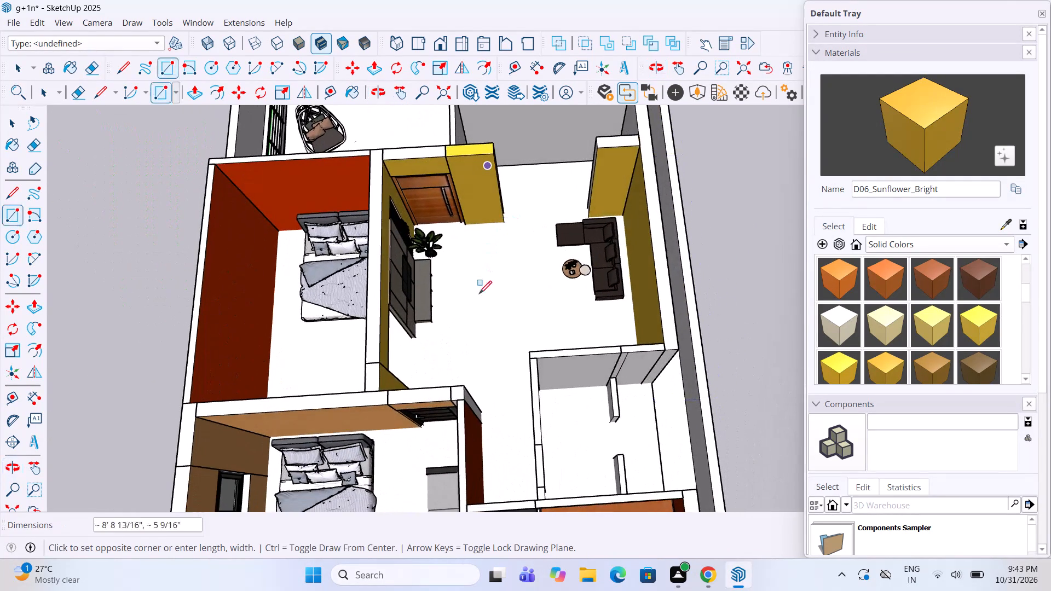
{"action": "scroll", "coordinate": [479, 313], "scroll_direction": "down", "scroll_amount": 12}
{"action": "scroll", "coordinate": [485, 157], "scroll_direction": "up", "scroll_amount": 9}
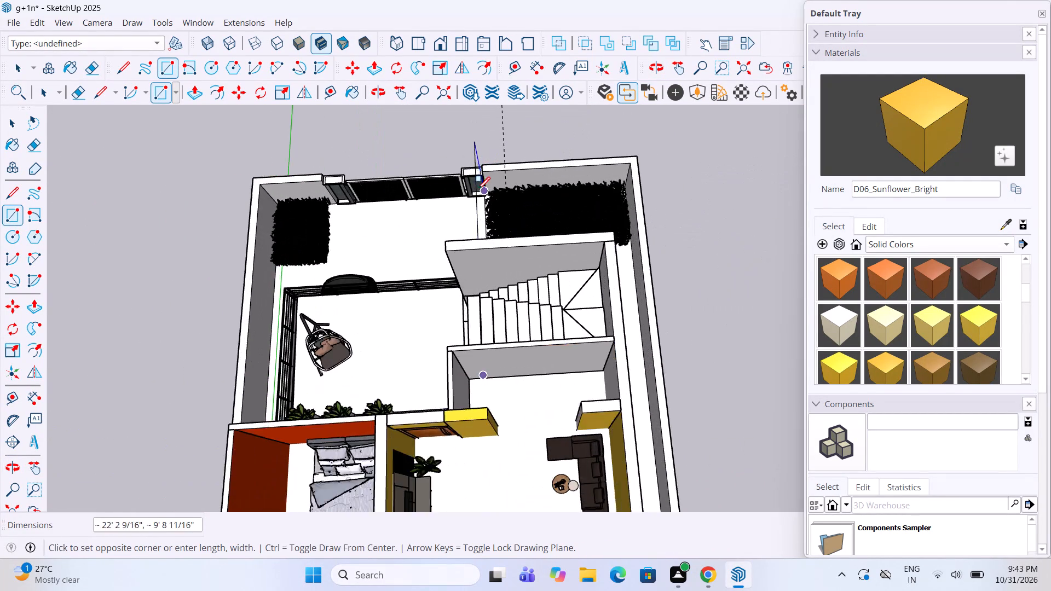
{"action": "scroll", "coordinate": [455, 298], "scroll_direction": "up", "scroll_amount": 14}
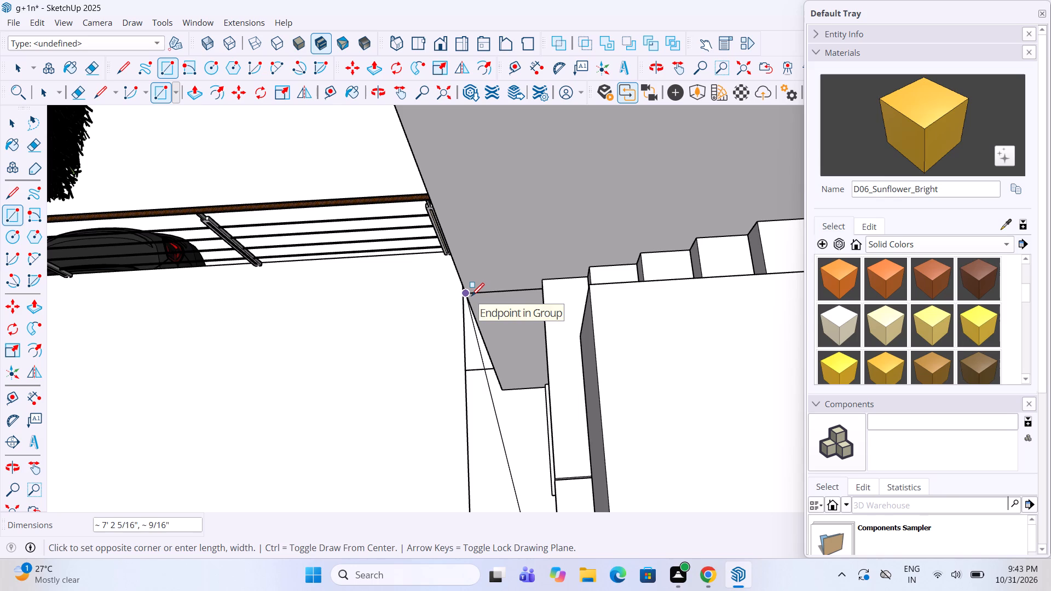
{"action": "scroll", "coordinate": [509, 288], "scroll_direction": "down", "scroll_amount": 2}
{"action": "middle_click_drag", "start_coordinate": [576, 294], "coordinate": [604, 276]}
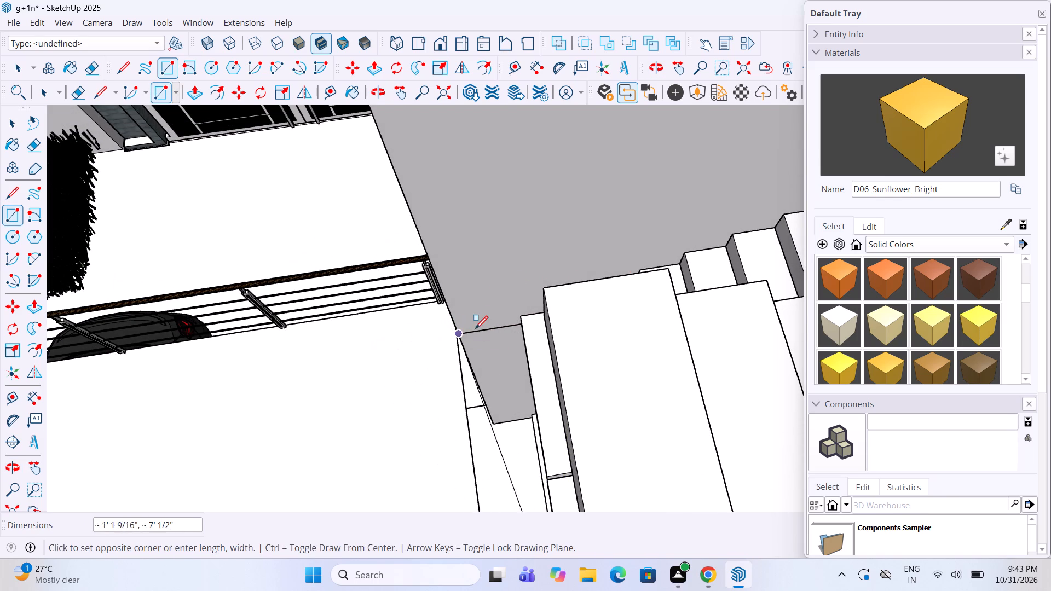
{"action": "left_click", "coordinate": [478, 334]}
Draw a narrow rectangle about 5 5/16" by 7' 1/2" across the gap between the balcony floor and the stairs.
{"action": "scroll", "coordinate": [512, 256], "scroll_direction": "down", "scroll_amount": 6}
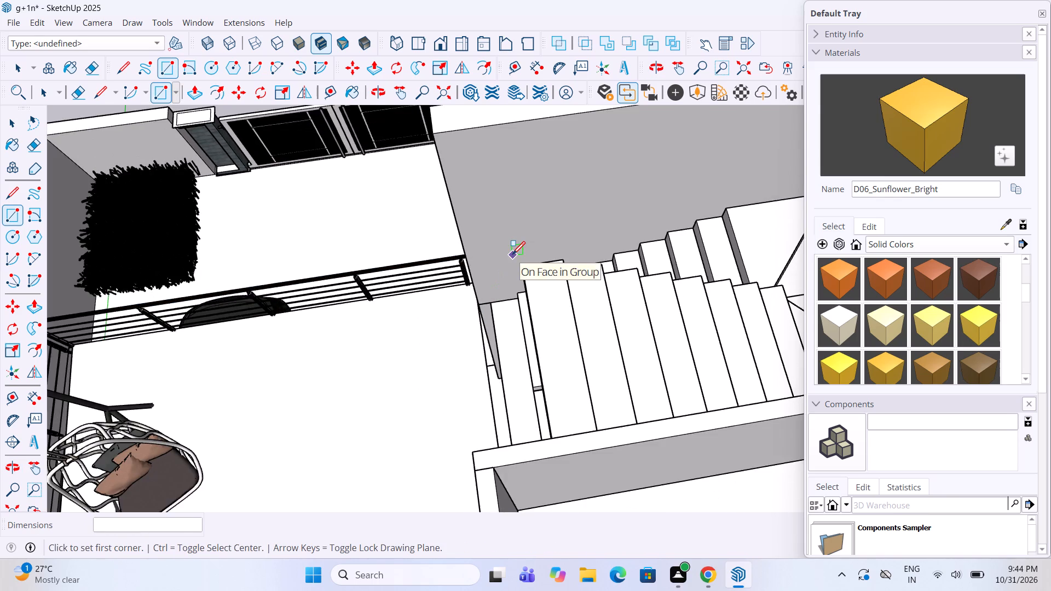
{"action": "scroll", "coordinate": [512, 256], "scroll_direction": "down", "scroll_amount": 3}
{"action": "scroll", "coordinate": [505, 352], "scroll_direction": "up", "scroll_amount": 4}
{"action": "left_click", "coordinate": [495, 263]}
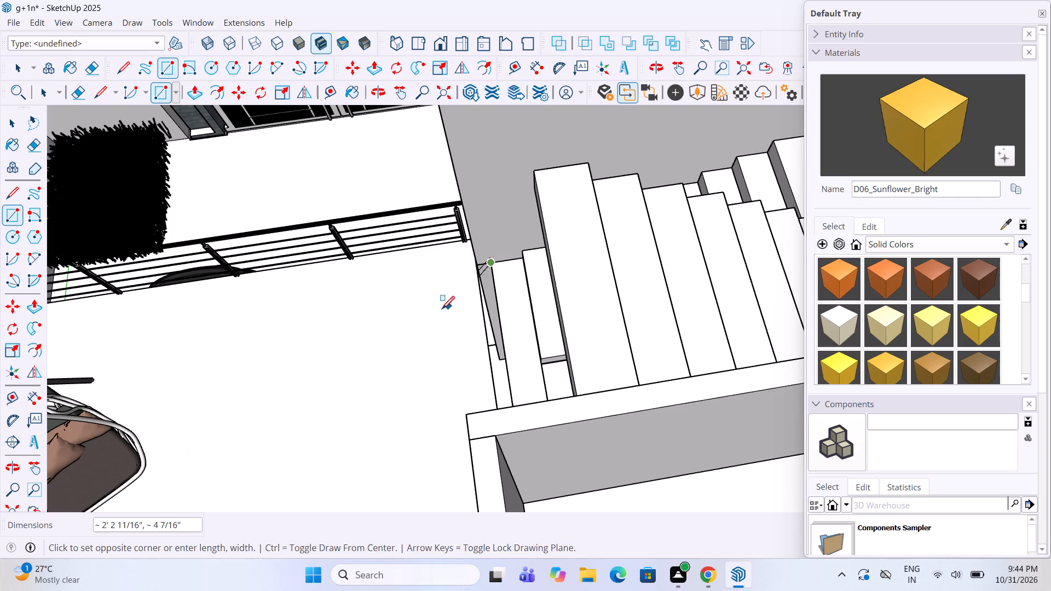
{"action": "middle_click_drag", "start_coordinate": [444, 312], "coordinate": [621, 395]}
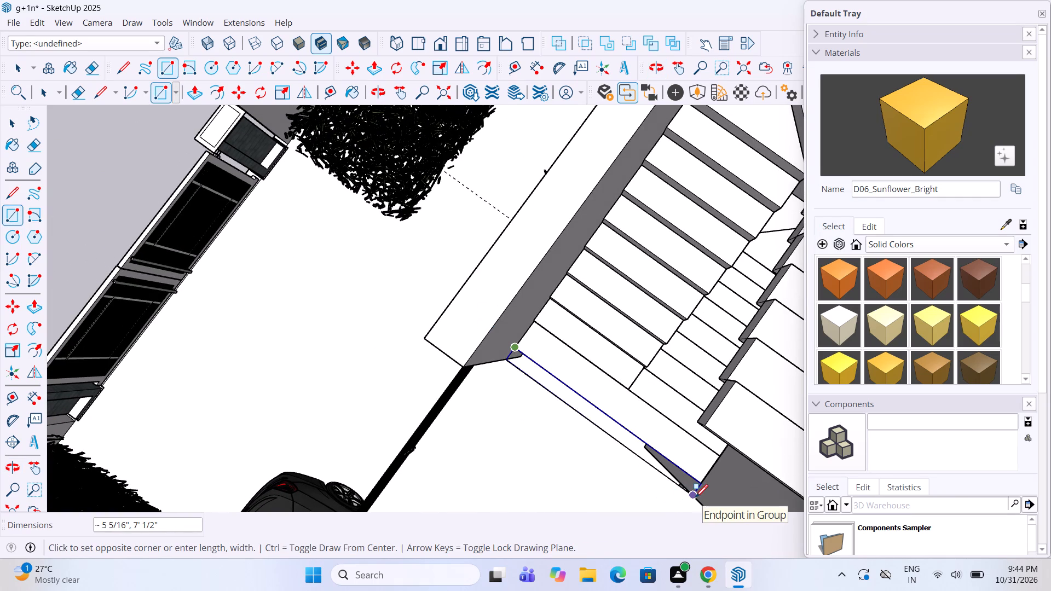
{"action": "left_click", "coordinate": [695, 499]}
{"action": "key", "text": "space"}
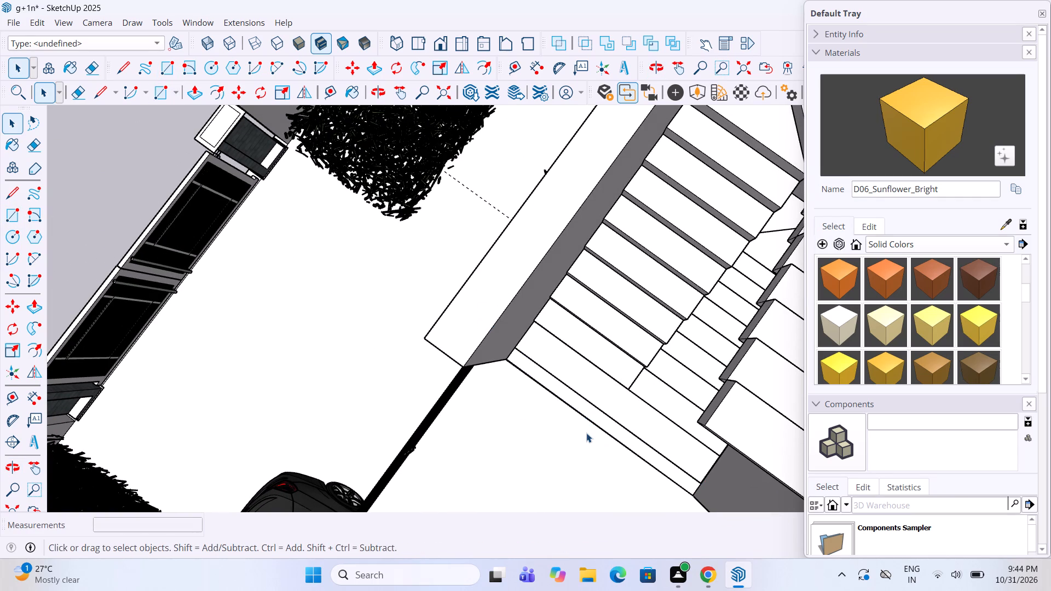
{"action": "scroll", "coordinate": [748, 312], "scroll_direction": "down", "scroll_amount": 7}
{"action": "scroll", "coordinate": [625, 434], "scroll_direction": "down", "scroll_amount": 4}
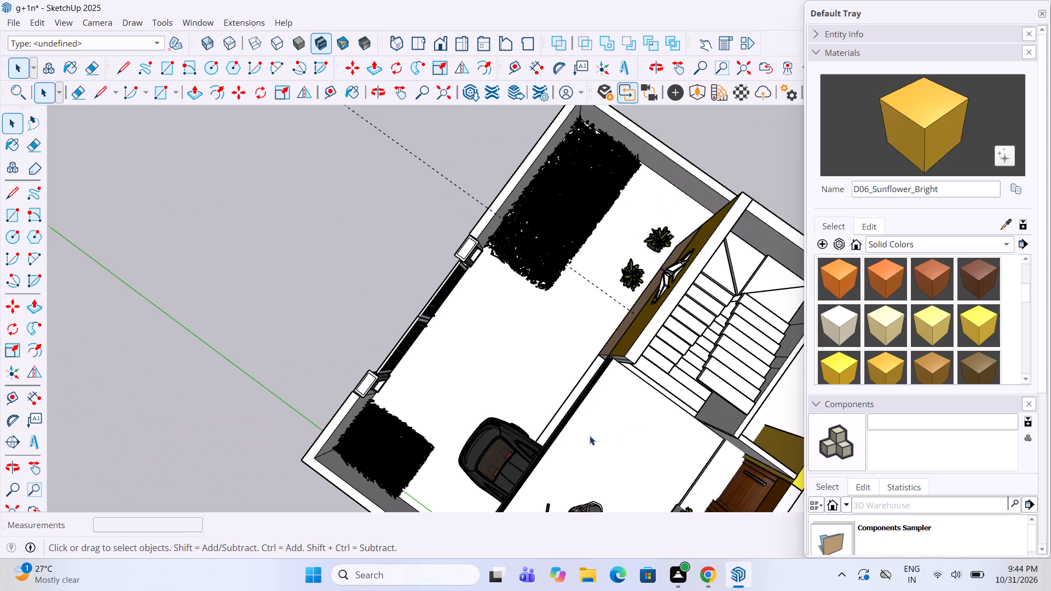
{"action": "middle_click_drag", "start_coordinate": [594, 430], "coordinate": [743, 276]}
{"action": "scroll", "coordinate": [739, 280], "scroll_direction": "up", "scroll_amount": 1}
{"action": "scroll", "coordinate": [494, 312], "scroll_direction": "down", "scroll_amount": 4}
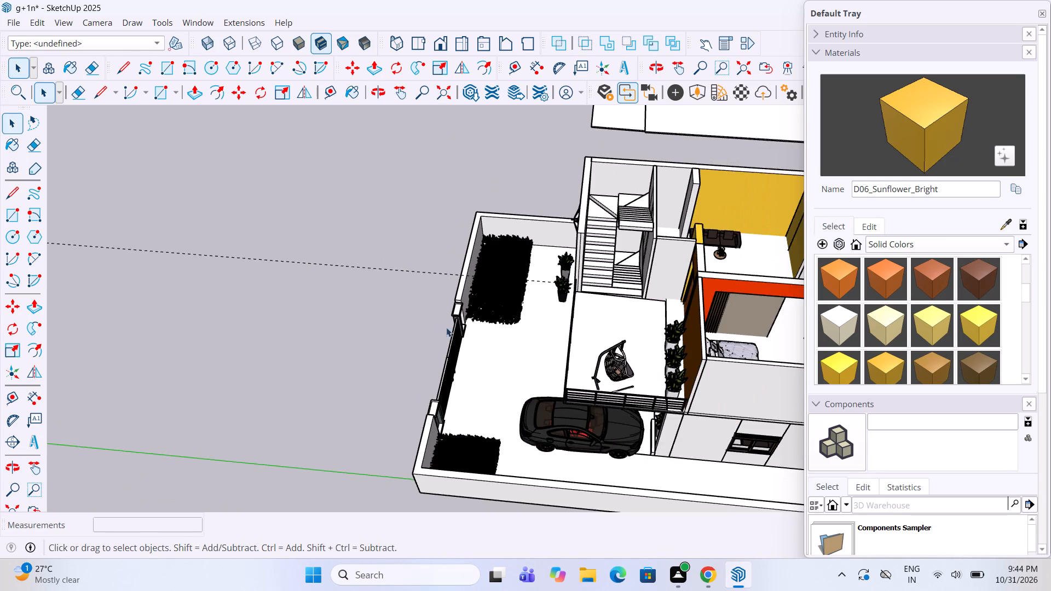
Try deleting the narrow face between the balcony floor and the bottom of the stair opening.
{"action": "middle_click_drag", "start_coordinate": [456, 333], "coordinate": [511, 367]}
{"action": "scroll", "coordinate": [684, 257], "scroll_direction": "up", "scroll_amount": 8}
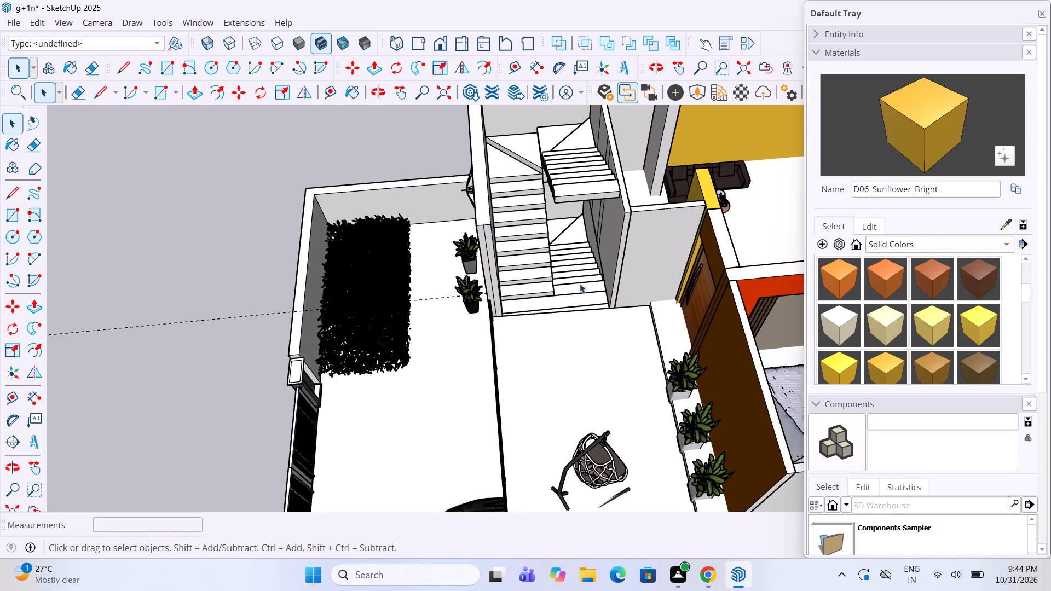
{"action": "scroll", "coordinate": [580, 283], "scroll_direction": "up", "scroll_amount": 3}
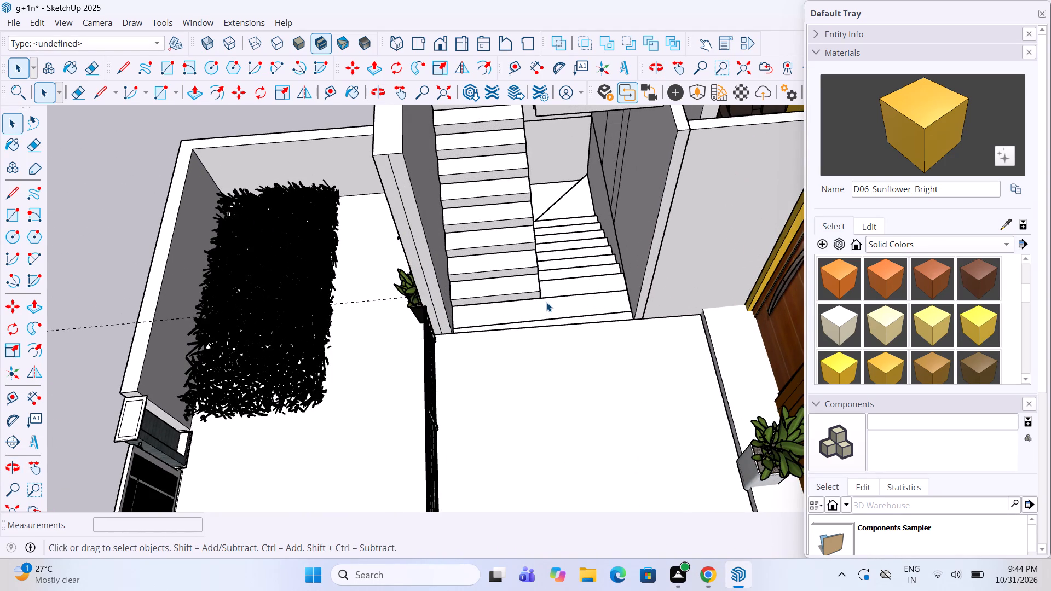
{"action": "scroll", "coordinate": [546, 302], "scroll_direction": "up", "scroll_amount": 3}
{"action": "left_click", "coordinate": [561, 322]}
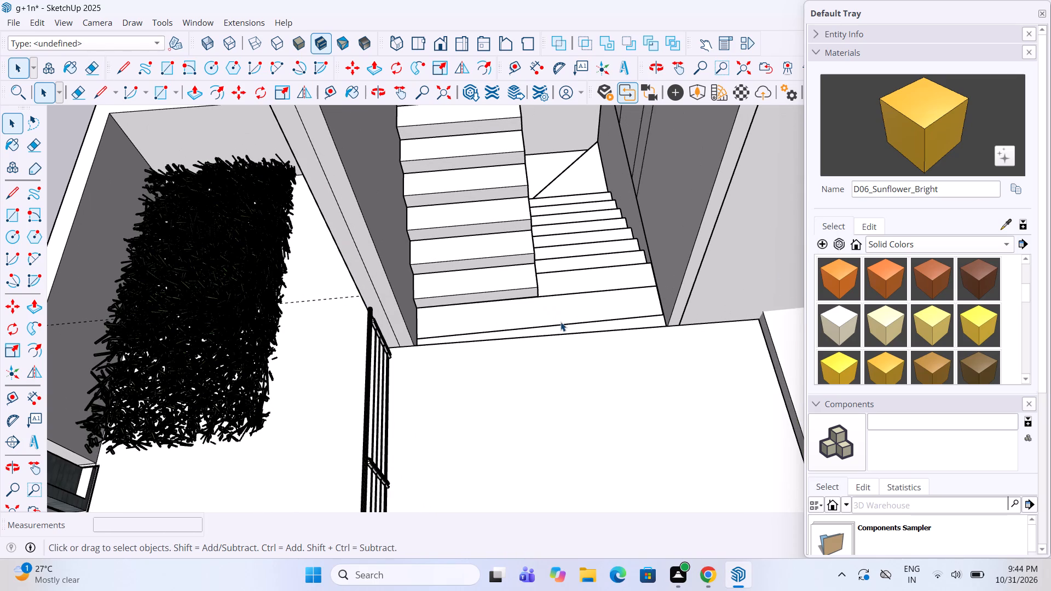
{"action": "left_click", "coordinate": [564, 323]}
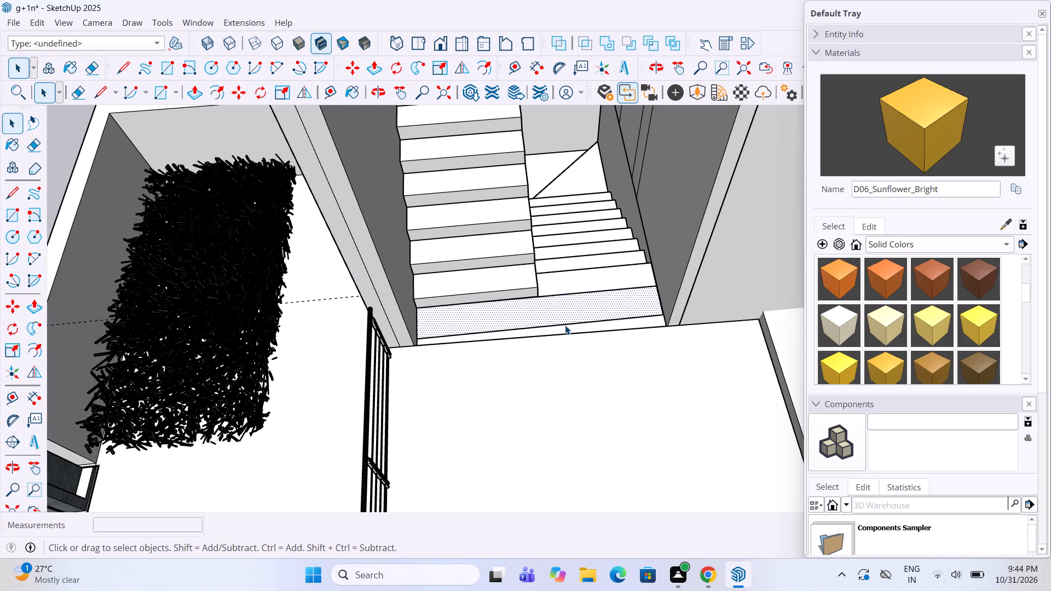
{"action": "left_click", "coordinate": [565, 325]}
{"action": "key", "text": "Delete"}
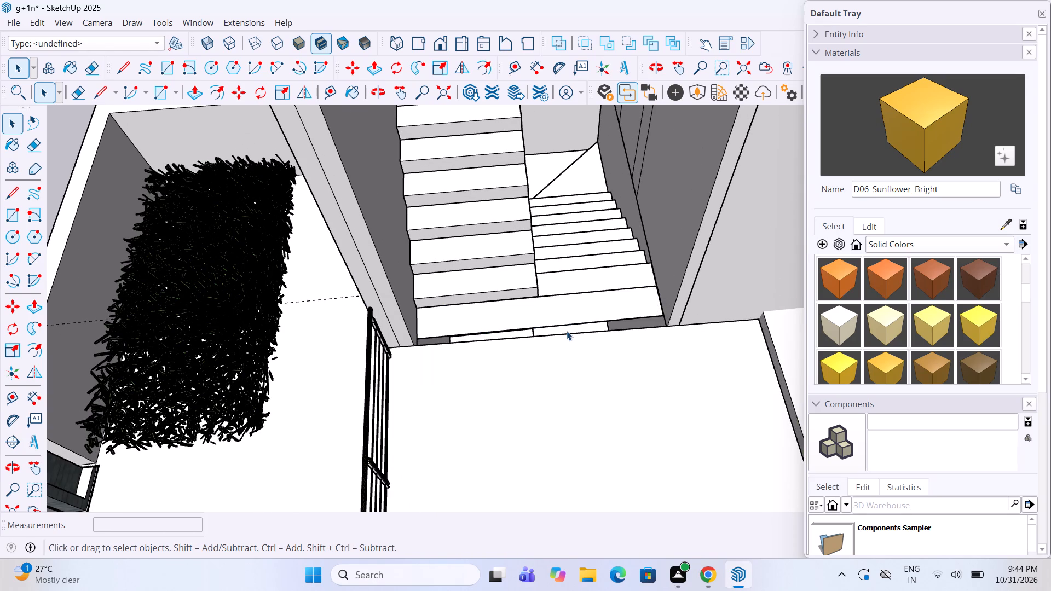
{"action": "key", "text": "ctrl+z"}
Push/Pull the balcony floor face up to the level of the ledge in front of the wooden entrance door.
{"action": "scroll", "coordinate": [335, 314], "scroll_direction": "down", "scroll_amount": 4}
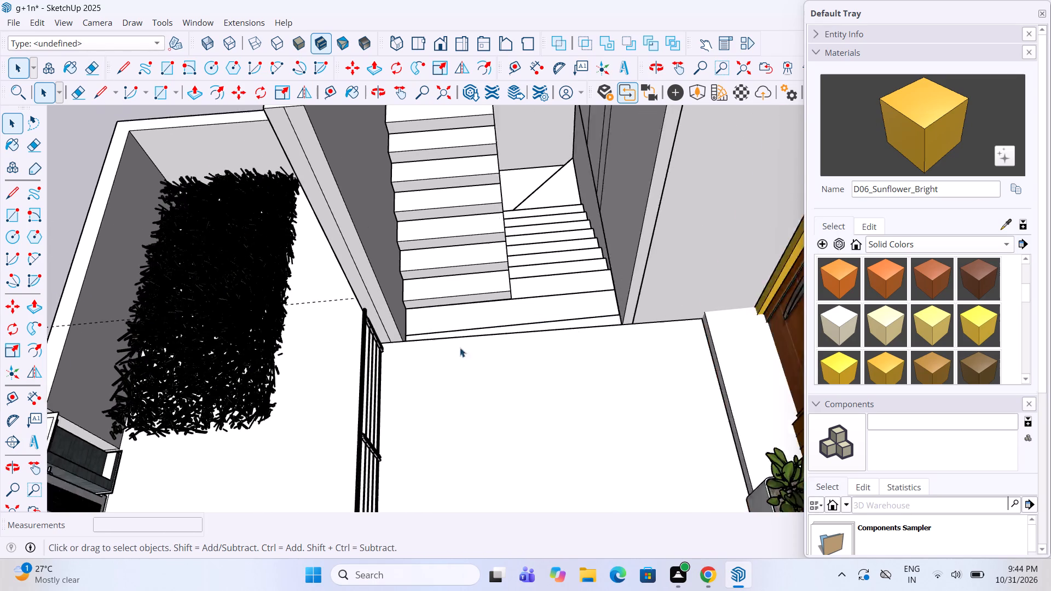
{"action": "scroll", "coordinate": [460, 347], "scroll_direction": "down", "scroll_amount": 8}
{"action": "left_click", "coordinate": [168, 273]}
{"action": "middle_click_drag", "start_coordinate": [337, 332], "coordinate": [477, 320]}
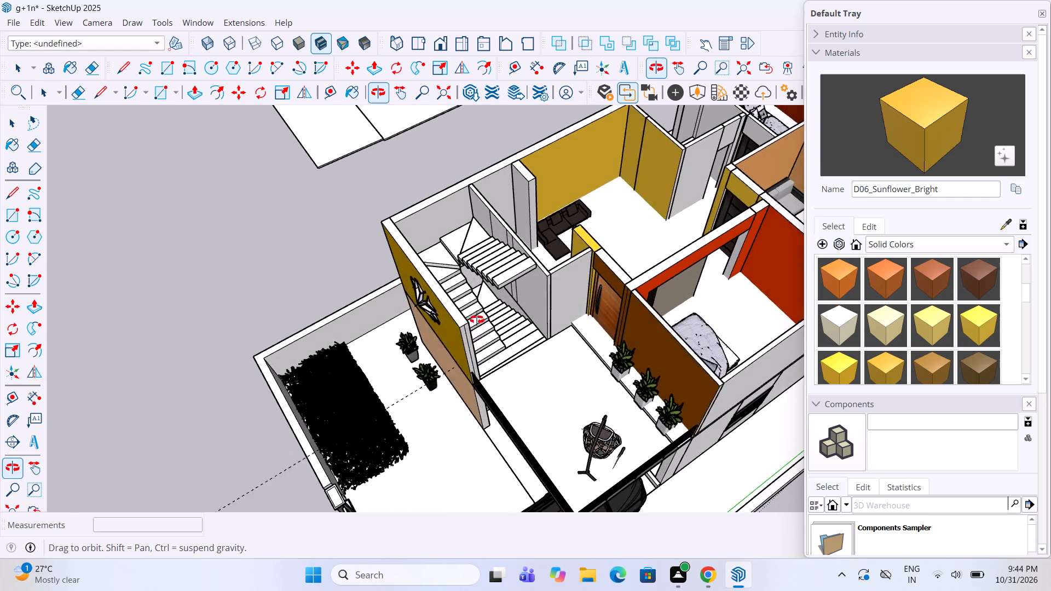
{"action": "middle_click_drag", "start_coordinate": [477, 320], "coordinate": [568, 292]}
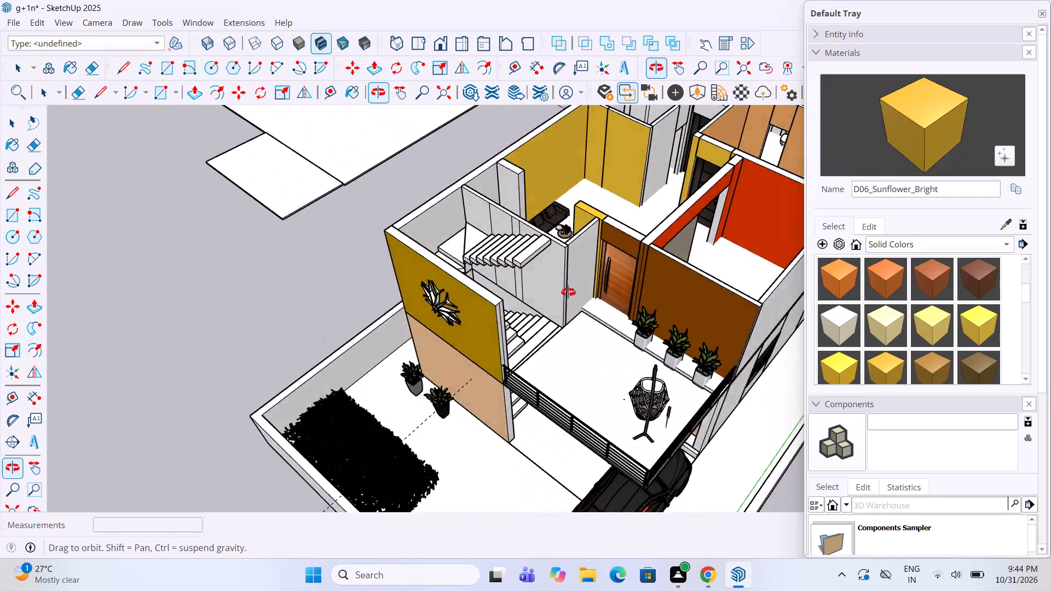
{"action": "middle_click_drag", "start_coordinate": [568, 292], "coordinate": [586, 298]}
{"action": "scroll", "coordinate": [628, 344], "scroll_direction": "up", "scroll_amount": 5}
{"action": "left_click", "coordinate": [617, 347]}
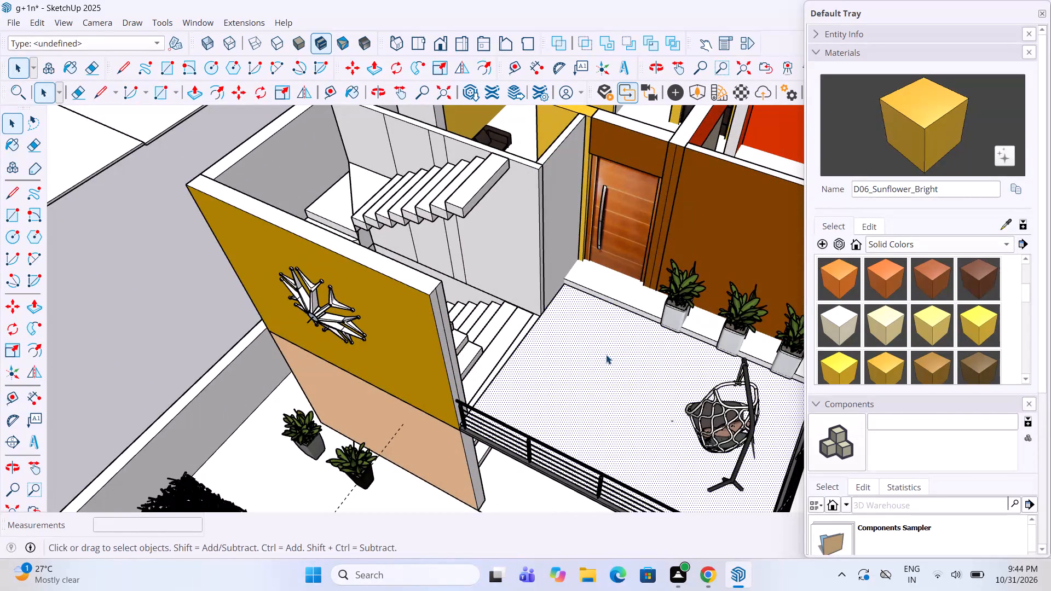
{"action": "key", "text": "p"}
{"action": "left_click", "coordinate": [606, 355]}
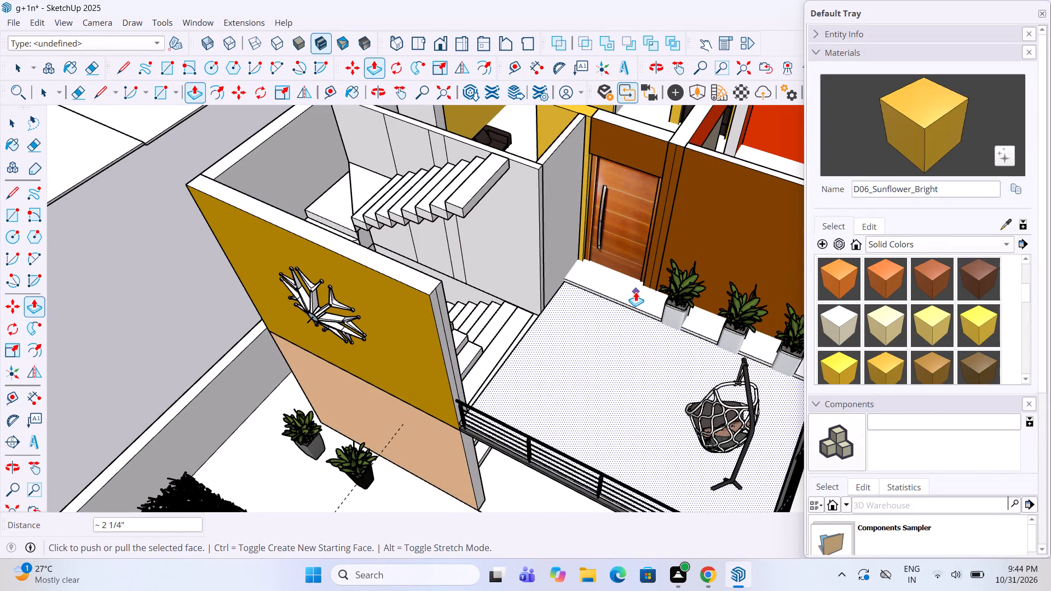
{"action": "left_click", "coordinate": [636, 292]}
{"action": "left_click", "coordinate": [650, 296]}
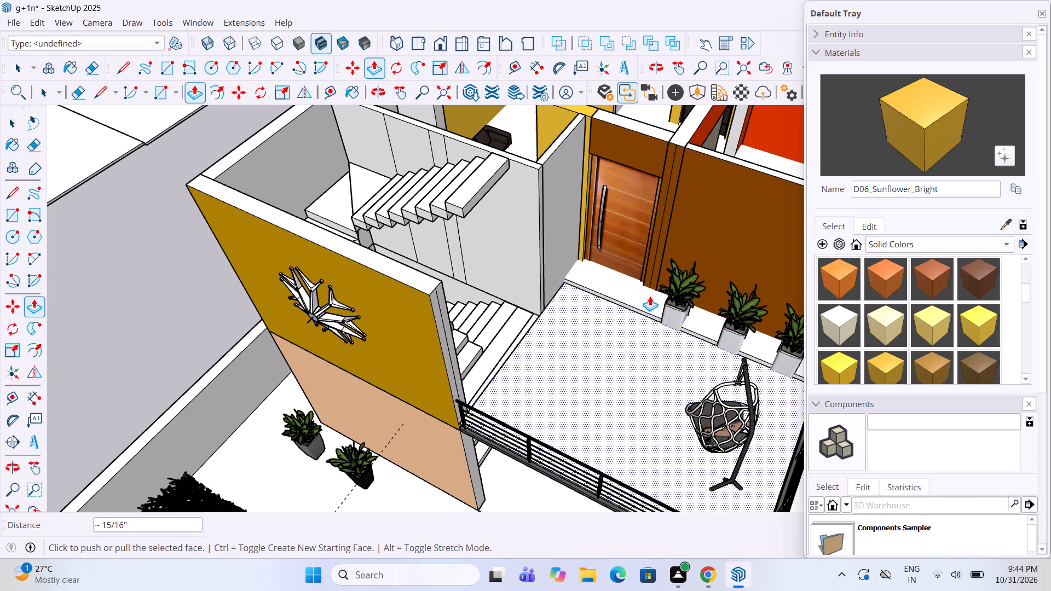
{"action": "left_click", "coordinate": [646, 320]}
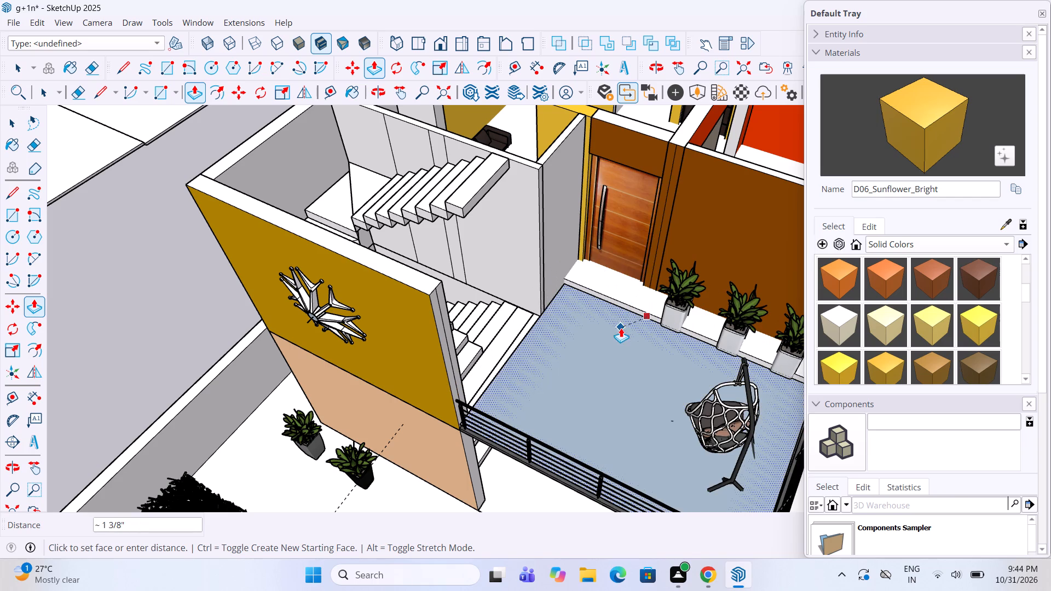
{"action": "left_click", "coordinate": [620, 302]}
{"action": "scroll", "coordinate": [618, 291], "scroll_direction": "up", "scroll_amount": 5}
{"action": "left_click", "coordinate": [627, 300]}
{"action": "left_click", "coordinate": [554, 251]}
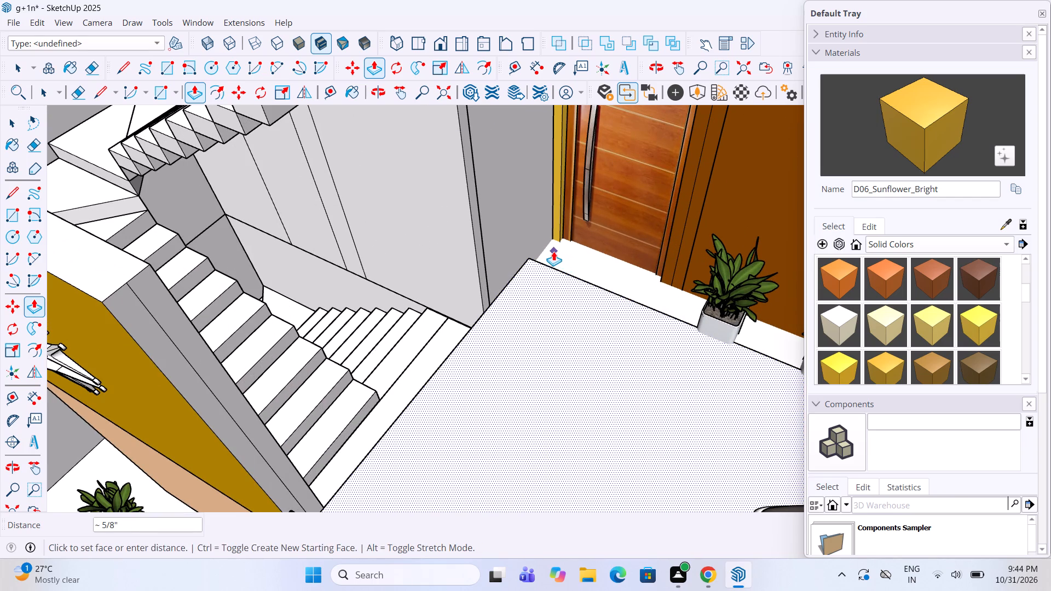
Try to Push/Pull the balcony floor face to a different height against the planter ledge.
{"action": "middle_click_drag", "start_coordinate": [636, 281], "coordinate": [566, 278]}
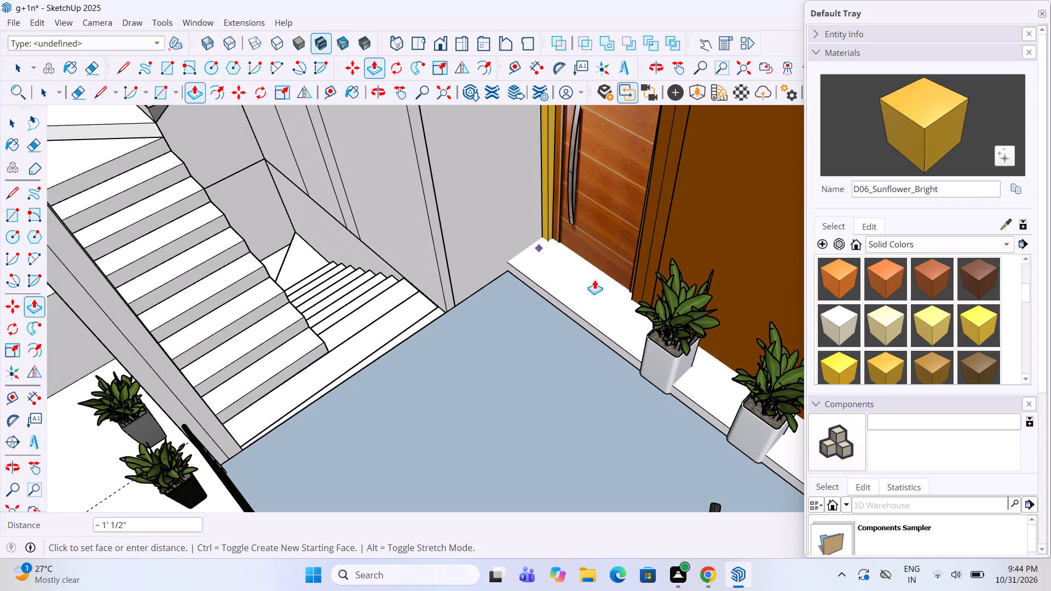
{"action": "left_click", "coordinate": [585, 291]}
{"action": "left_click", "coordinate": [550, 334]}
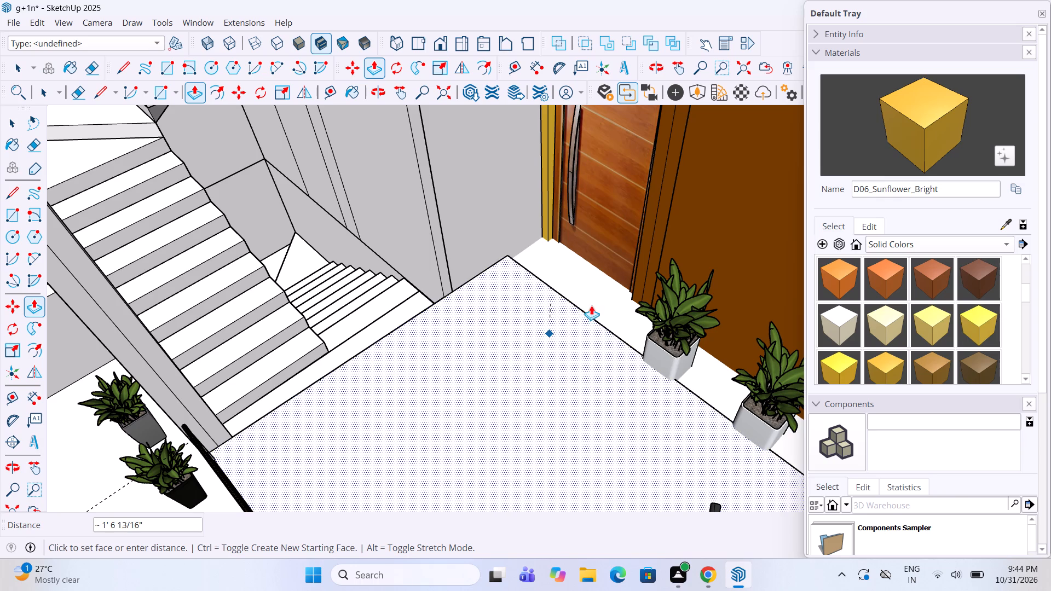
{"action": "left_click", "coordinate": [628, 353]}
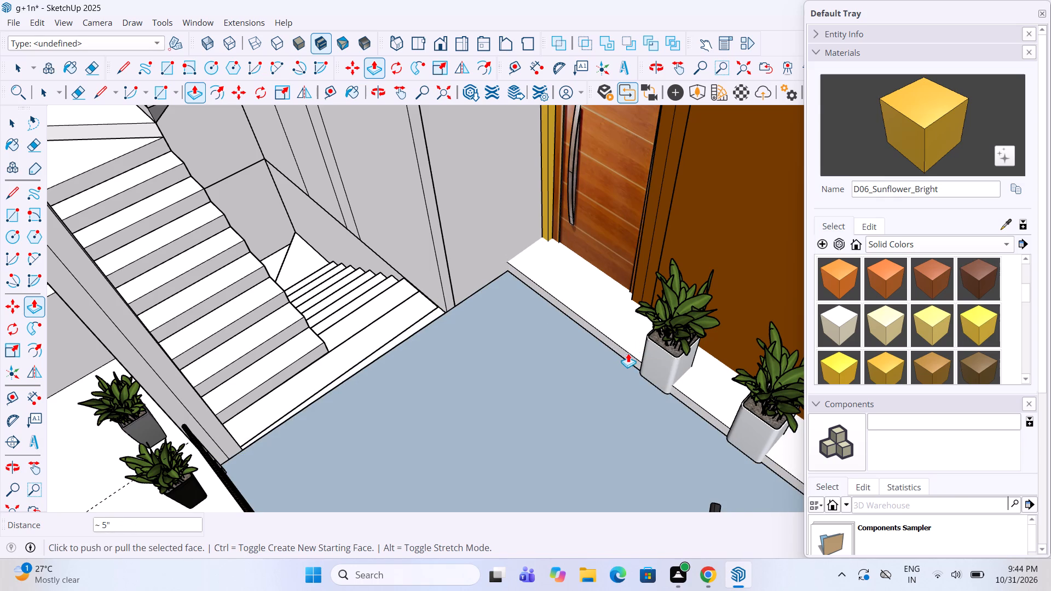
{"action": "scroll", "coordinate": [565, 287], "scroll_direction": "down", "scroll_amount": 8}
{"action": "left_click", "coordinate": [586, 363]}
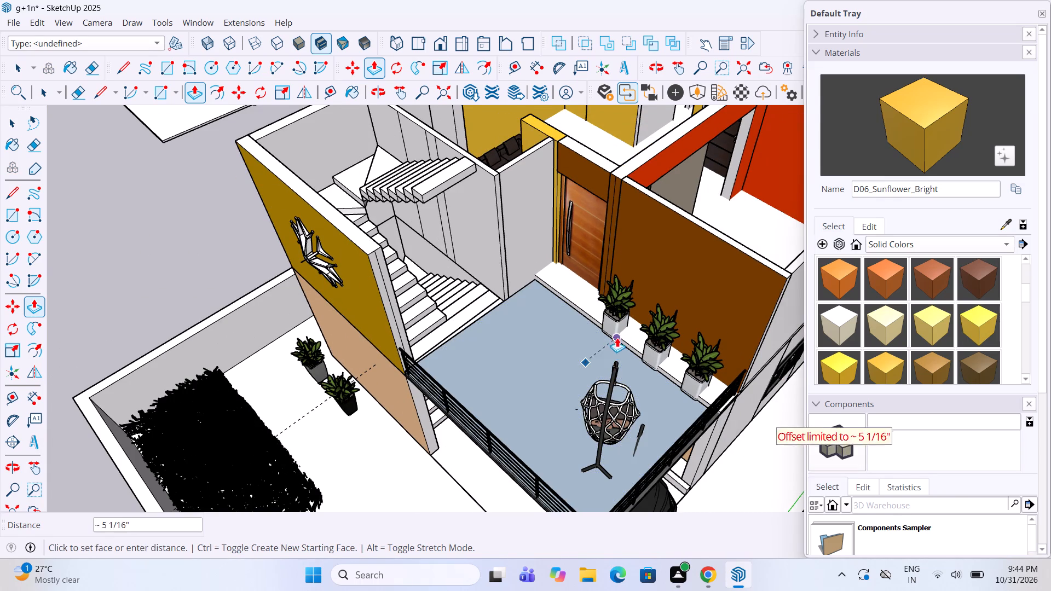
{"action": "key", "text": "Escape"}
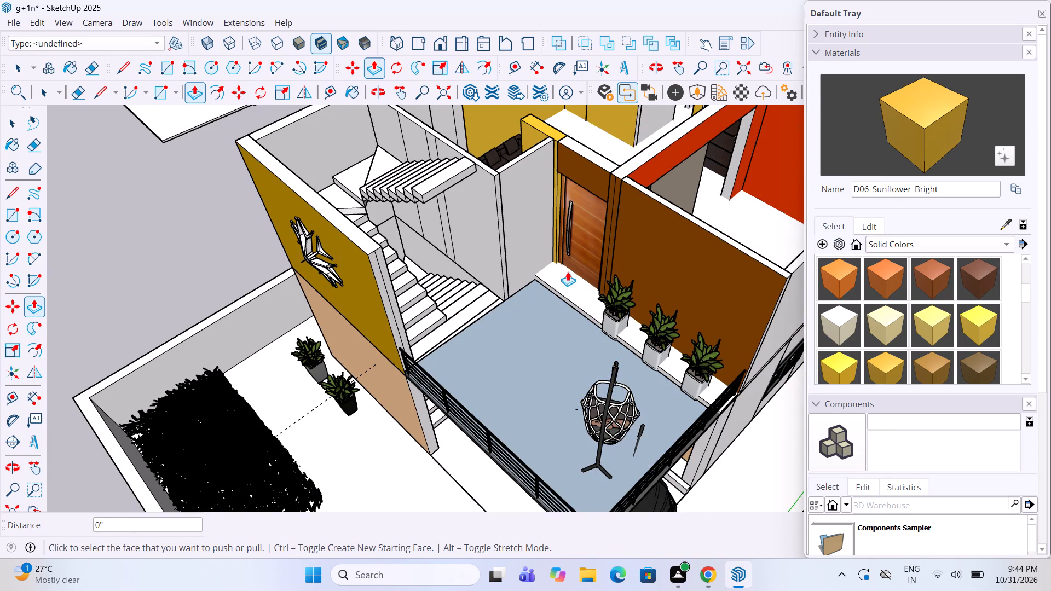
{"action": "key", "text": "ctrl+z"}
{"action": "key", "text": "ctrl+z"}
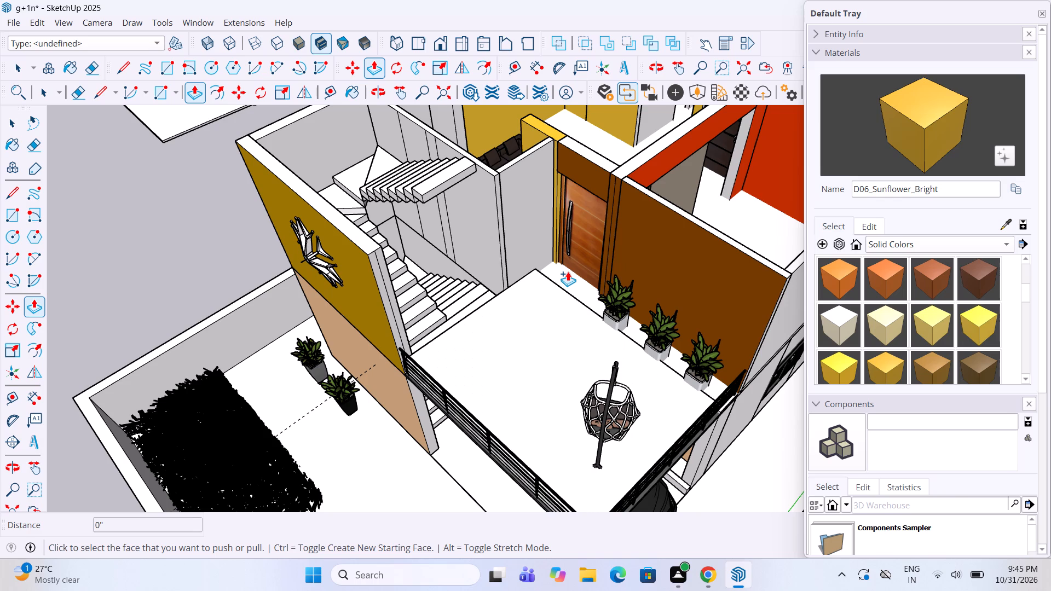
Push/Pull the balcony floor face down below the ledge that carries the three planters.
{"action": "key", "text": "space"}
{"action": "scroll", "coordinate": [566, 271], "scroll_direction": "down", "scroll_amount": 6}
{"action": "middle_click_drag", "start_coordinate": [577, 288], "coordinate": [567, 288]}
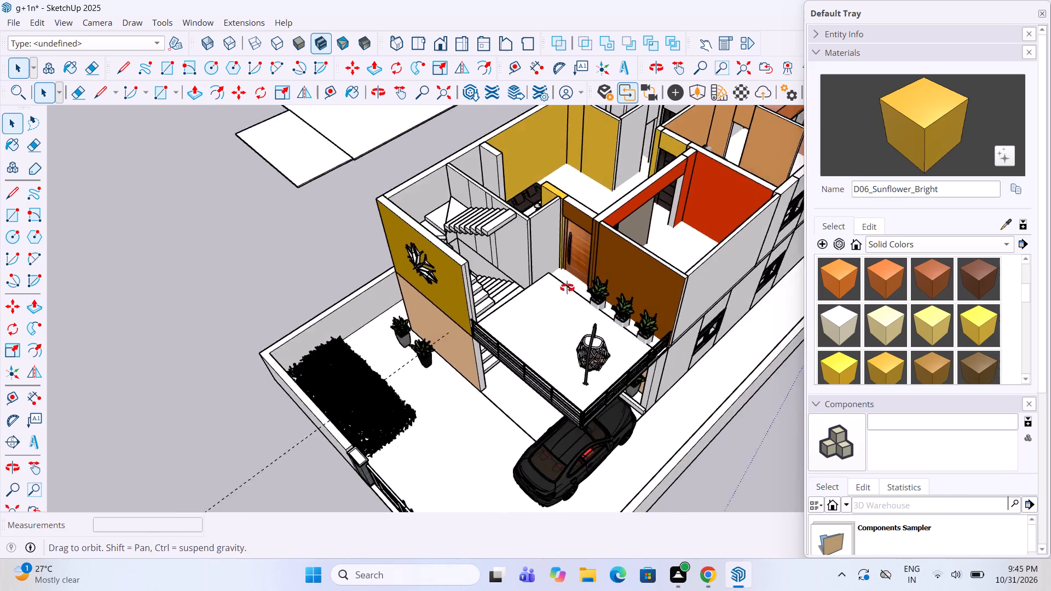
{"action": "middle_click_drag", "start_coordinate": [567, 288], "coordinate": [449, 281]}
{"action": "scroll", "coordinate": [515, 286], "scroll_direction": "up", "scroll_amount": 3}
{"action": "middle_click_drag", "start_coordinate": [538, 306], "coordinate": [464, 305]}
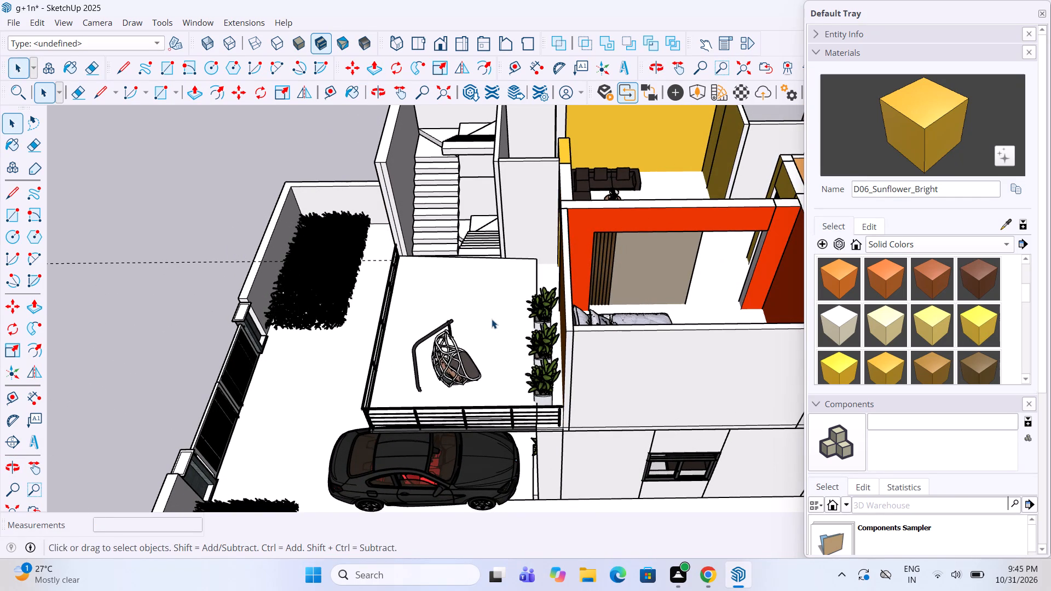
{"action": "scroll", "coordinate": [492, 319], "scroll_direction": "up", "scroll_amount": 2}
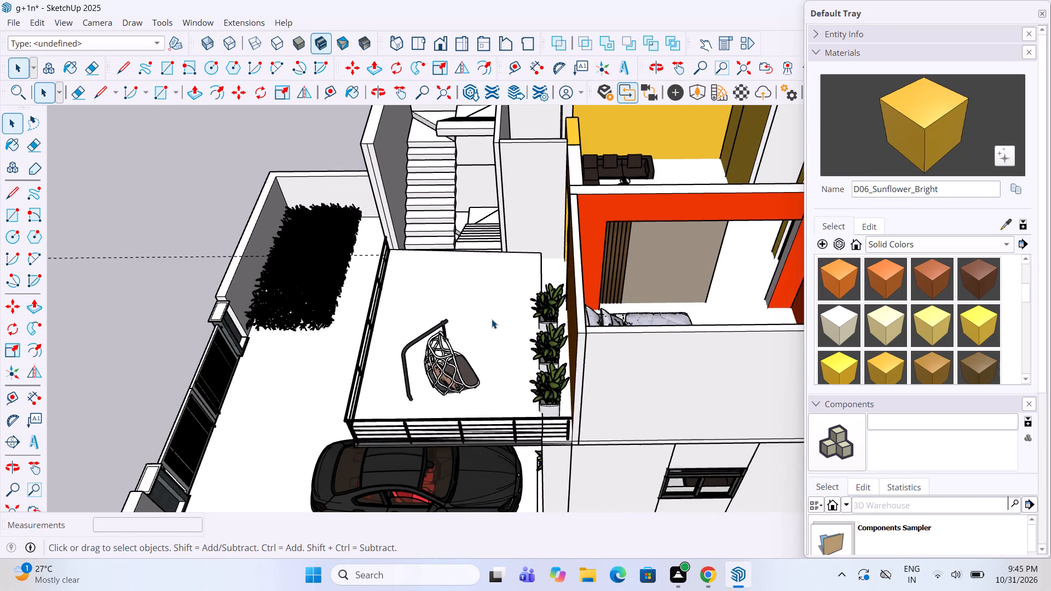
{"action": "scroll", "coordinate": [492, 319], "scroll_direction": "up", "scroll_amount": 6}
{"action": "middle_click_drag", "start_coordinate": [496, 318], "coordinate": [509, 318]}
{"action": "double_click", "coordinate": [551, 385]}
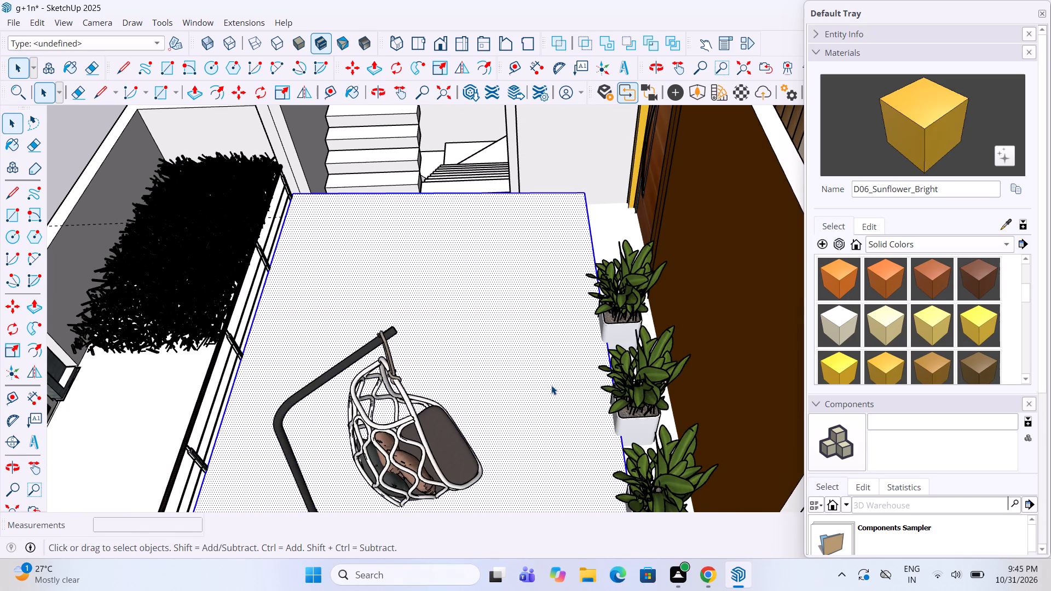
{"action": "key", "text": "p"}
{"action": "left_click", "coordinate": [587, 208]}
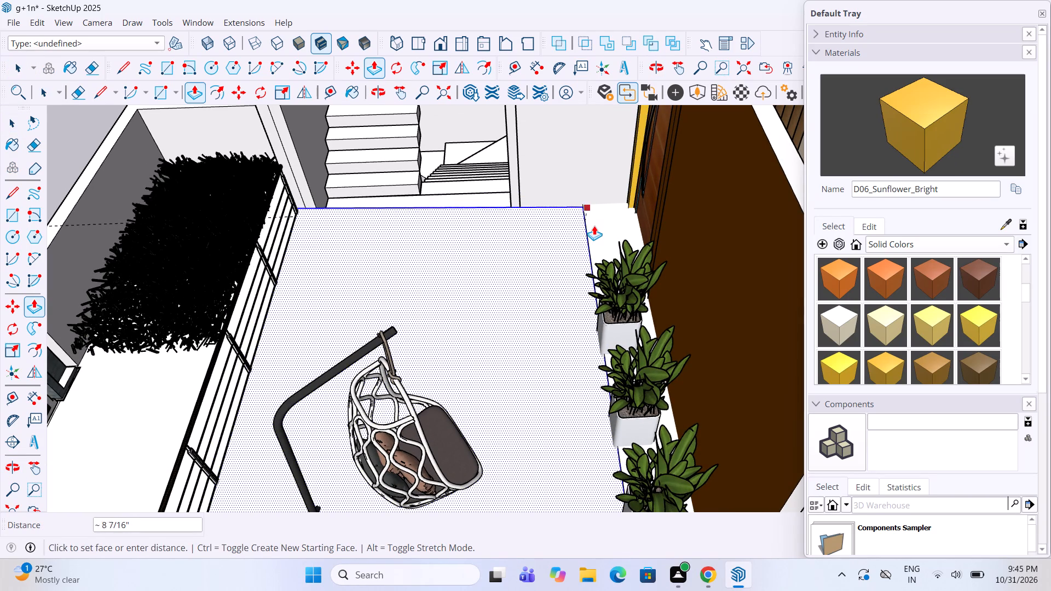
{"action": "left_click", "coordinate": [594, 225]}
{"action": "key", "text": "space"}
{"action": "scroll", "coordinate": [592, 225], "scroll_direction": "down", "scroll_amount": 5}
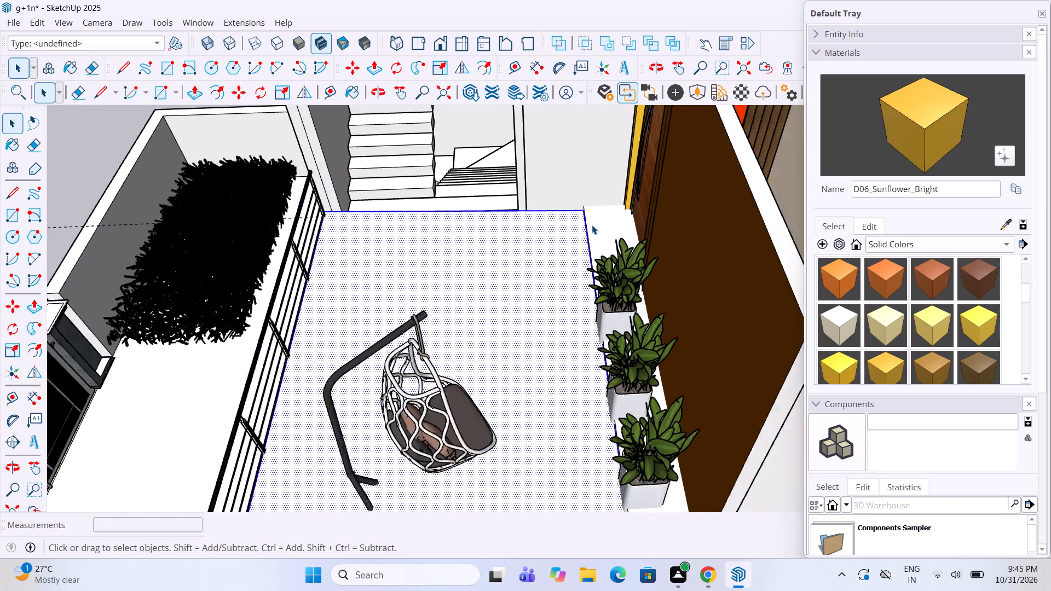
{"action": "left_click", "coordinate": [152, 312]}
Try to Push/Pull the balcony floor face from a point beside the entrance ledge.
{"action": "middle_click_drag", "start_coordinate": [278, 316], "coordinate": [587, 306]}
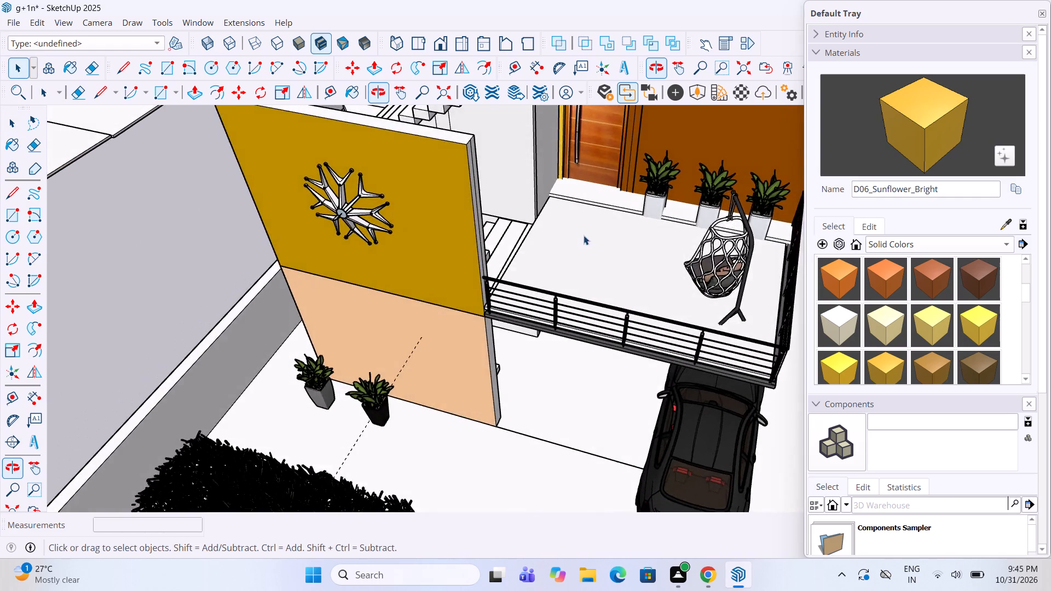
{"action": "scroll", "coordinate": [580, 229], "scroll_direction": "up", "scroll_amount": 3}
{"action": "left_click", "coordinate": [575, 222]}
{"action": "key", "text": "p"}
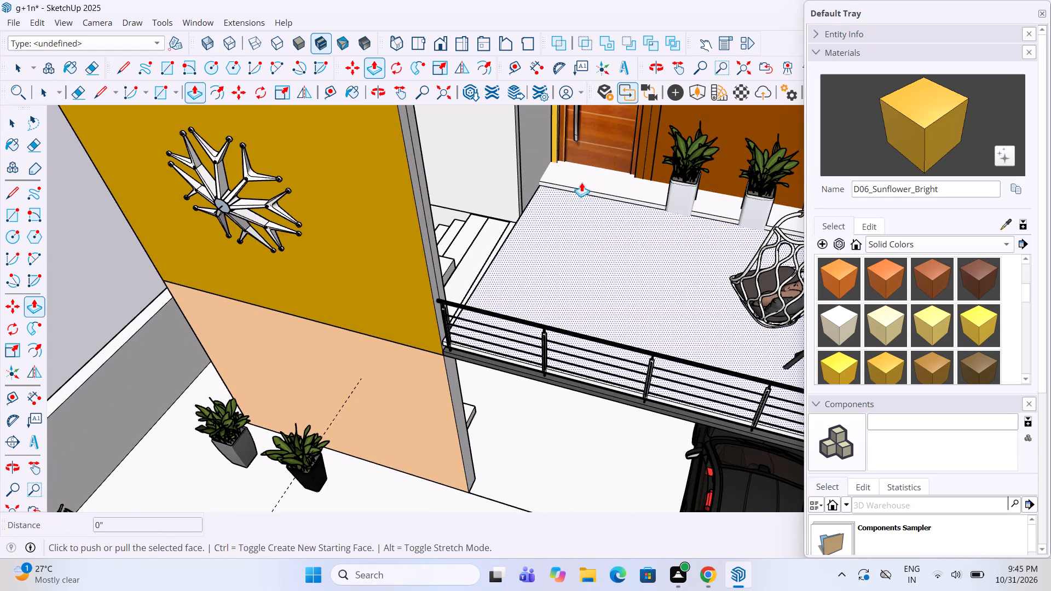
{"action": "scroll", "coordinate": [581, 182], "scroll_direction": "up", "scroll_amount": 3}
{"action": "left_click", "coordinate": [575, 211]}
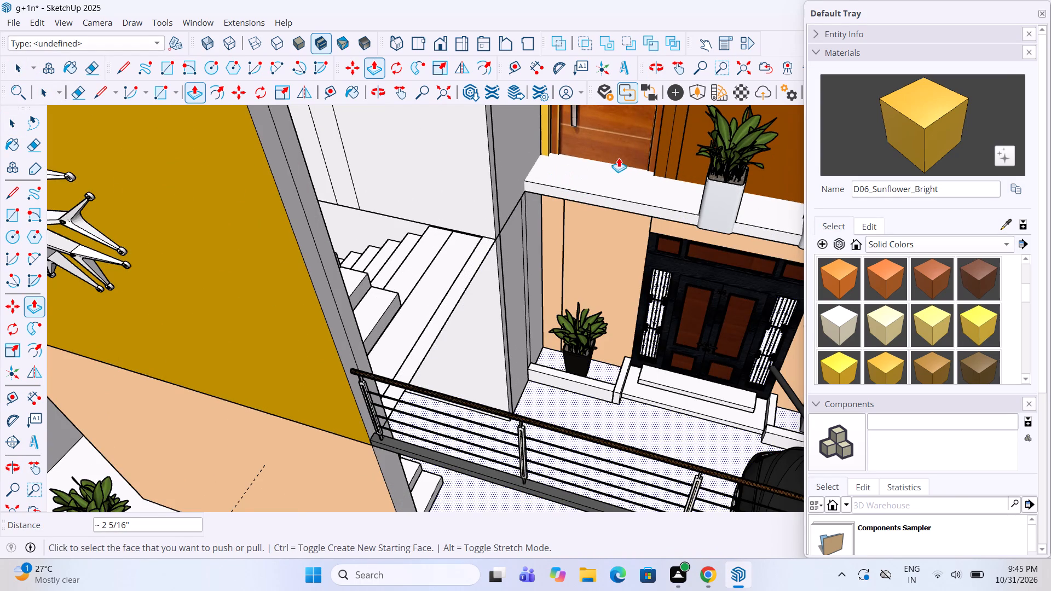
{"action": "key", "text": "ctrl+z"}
Push/Pull the balcony floor face up about 2 15/16", level with the ledge in front of the entrance door.
{"action": "scroll", "coordinate": [579, 178], "scroll_direction": "up", "scroll_amount": 2}
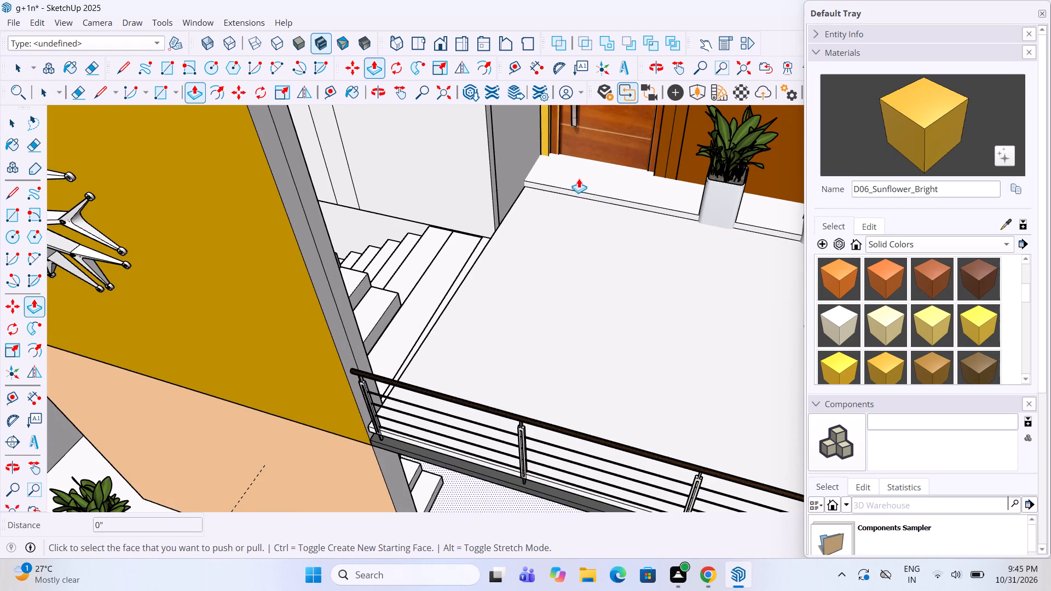
{"action": "scroll", "coordinate": [579, 178], "scroll_direction": "up", "scroll_amount": 2}
{"action": "left_click", "coordinate": [587, 211]}
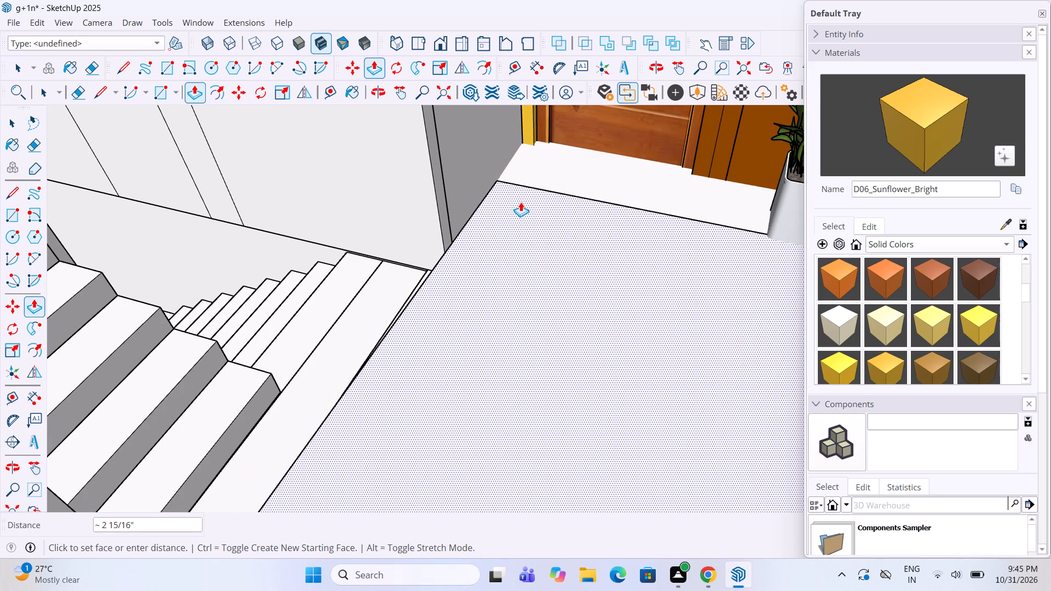
{"action": "double_click", "coordinate": [522, 203]}
{"action": "key", "text": "space"}
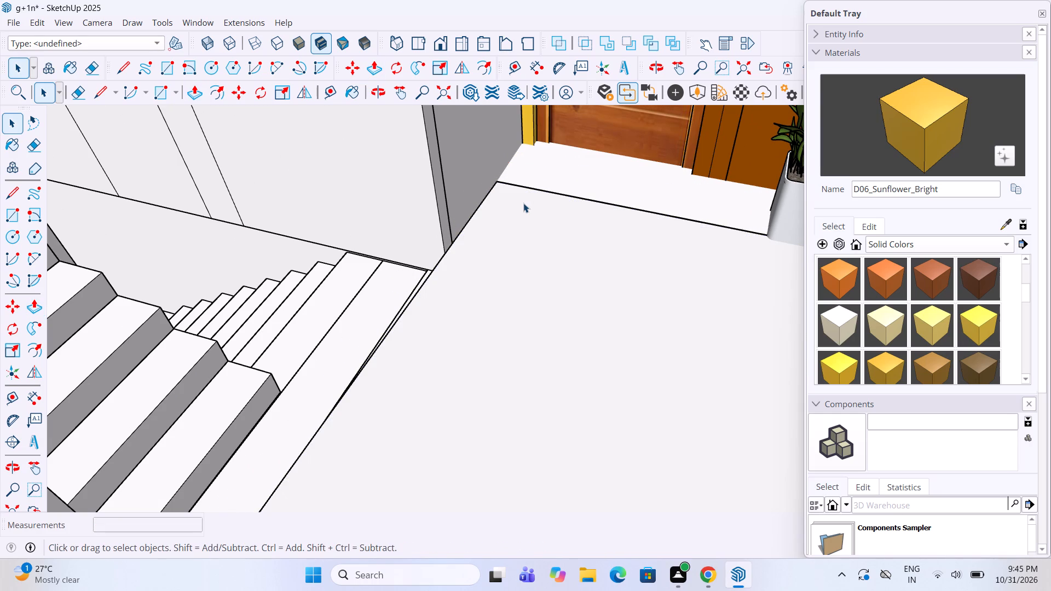
Examine the balcony floor, its ledge with planters and the surrounding house from the front and above.
{"action": "scroll", "coordinate": [527, 203], "scroll_direction": "down", "scroll_amount": 15}
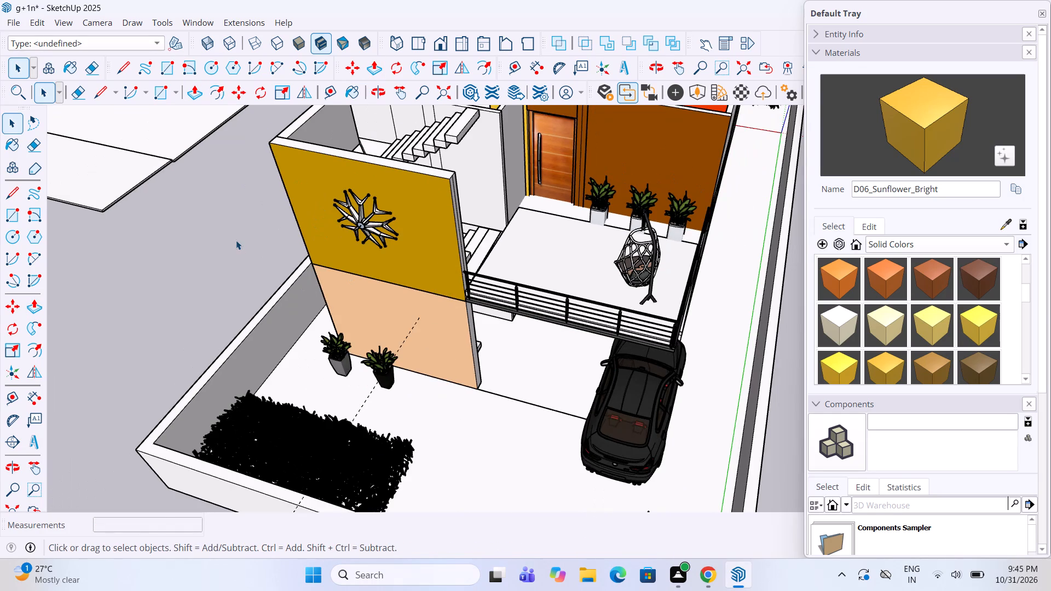
{"action": "left_click", "coordinate": [236, 240]}
{"action": "scroll", "coordinate": [368, 343], "scroll_direction": "down", "scroll_amount": 4}
{"action": "middle_click_drag", "start_coordinate": [453, 364], "coordinate": [505, 360]}
{"action": "scroll", "coordinate": [484, 394], "scroll_direction": "down", "scroll_amount": 4}
{"action": "middle_click_drag", "start_coordinate": [493, 405], "coordinate": [565, 404]}
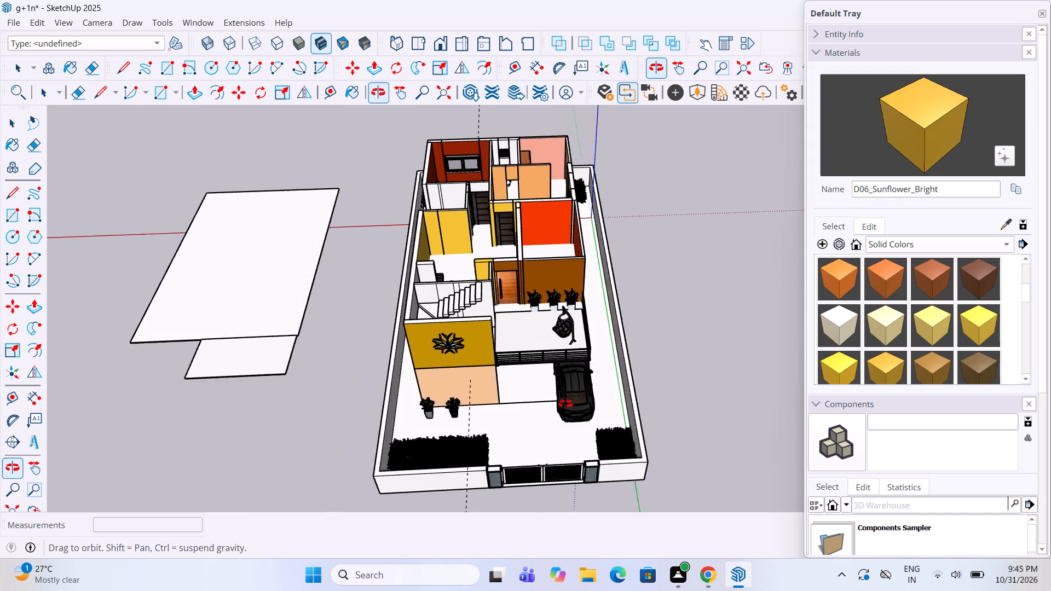
{"action": "middle_click_drag", "start_coordinate": [565, 404], "coordinate": [598, 395]}
{"action": "scroll", "coordinate": [575, 315], "scroll_direction": "up", "scroll_amount": 13}
{"action": "left_click", "coordinate": [525, 306]}
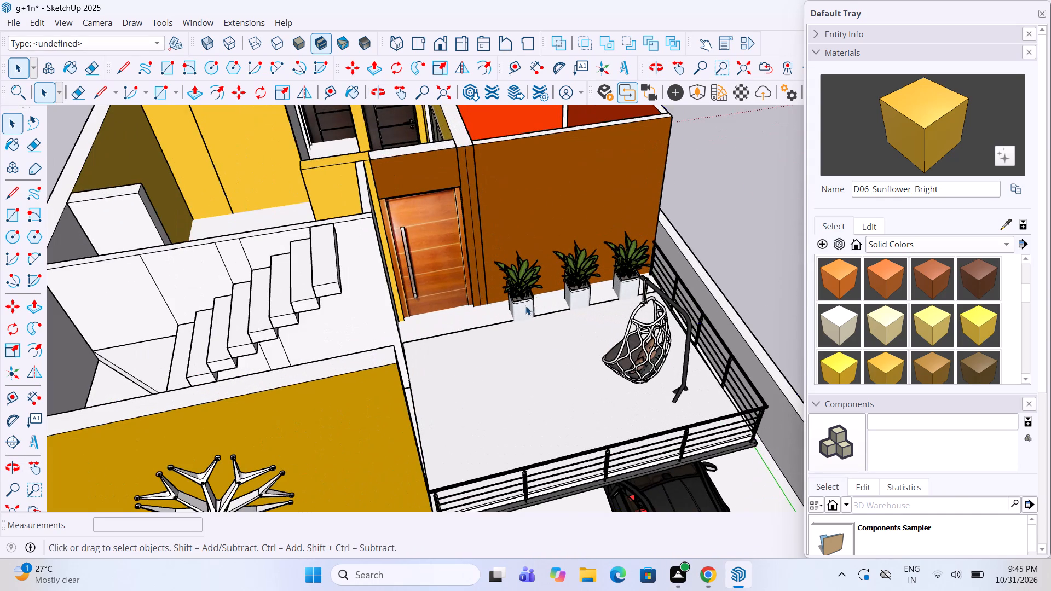
{"action": "scroll", "coordinate": [526, 311], "scroll_direction": "up", "scroll_amount": 4}
{"action": "scroll", "coordinate": [526, 312], "scroll_direction": "down", "scroll_amount": 11}
{"action": "left_click", "coordinate": [700, 257]}
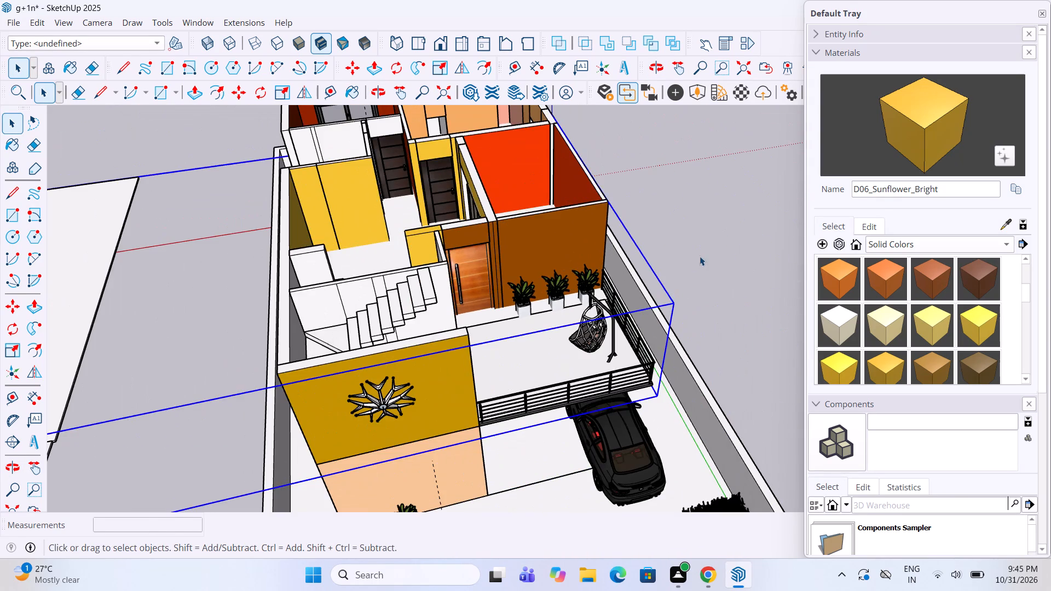
Draw a 25' 9" by 38' 10" rectangle over the first-floor wall tops, from the stair partition's outer corner to the opposite rear corner.
{"action": "scroll", "coordinate": [636, 281], "scroll_direction": "down", "scroll_amount": 2}
{"action": "middle_click_drag", "start_coordinate": [623, 282], "coordinate": [517, 310]}
{"action": "scroll", "coordinate": [499, 340], "scroll_direction": "down", "scroll_amount": 5}
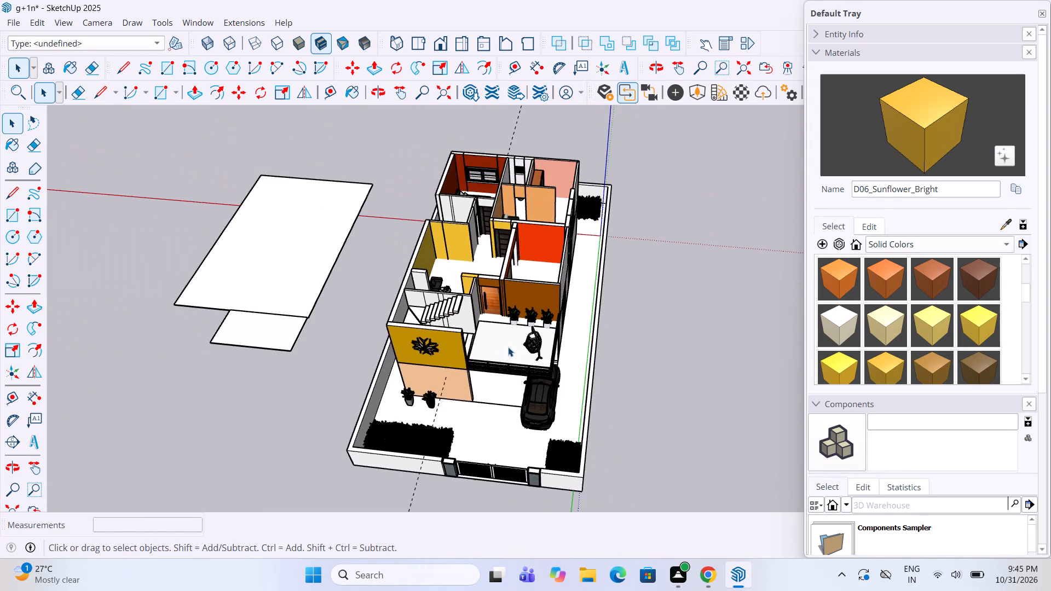
{"action": "middle_click_drag", "start_coordinate": [510, 348], "coordinate": [538, 285]}
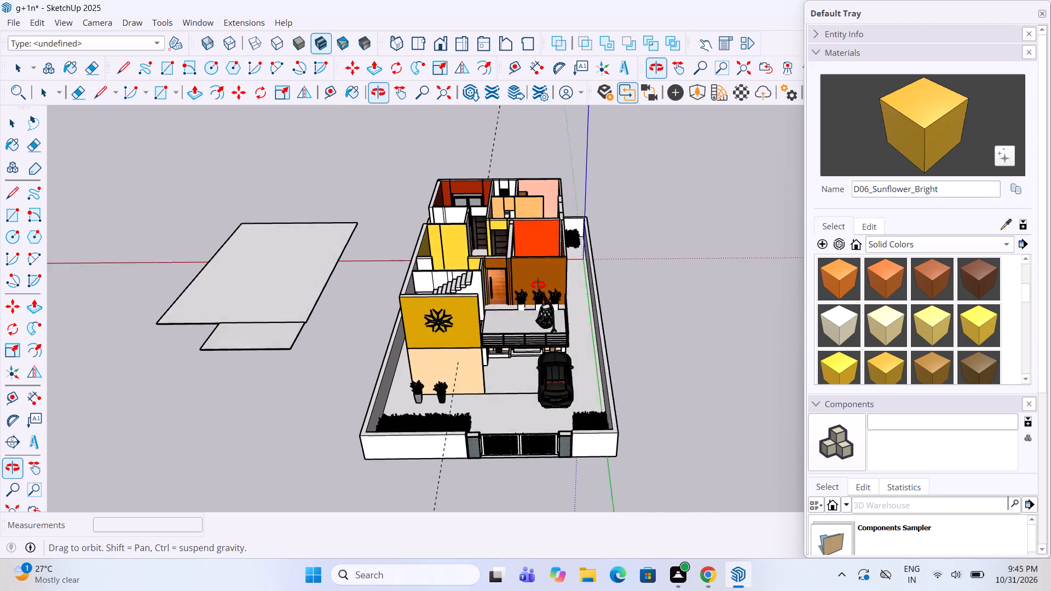
{"action": "middle_click_drag", "start_coordinate": [538, 285], "coordinate": [528, 288]}
{"action": "scroll", "coordinate": [529, 360], "scroll_direction": "down", "scroll_amount": 5}
{"action": "scroll", "coordinate": [508, 210], "scroll_direction": "up", "scroll_amount": 5}
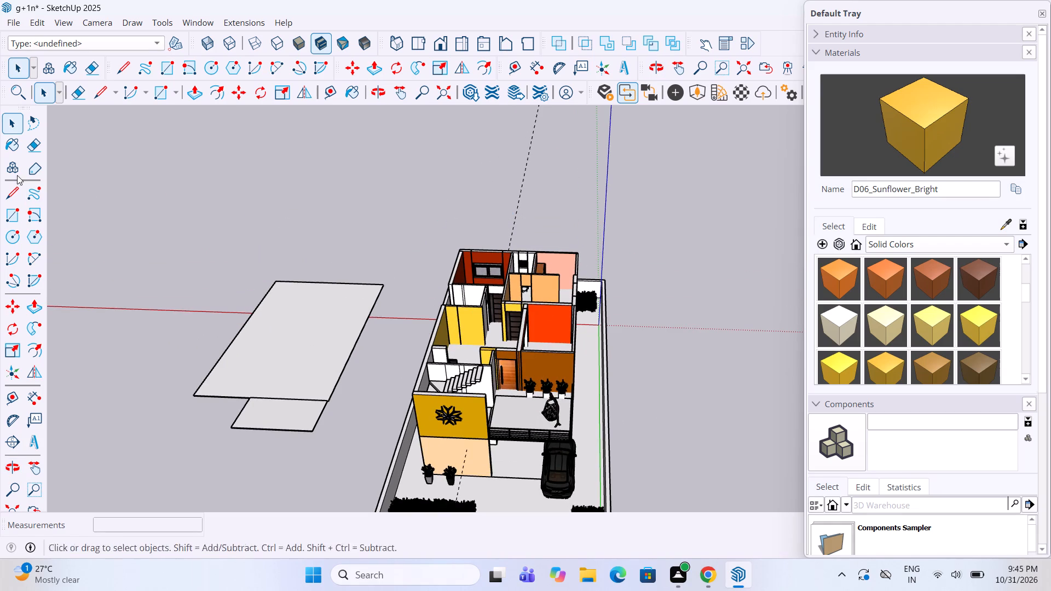
{"action": "left_click", "coordinate": [16, 216]}
{"action": "scroll", "coordinate": [453, 357], "scroll_direction": "up", "scroll_amount": 4}
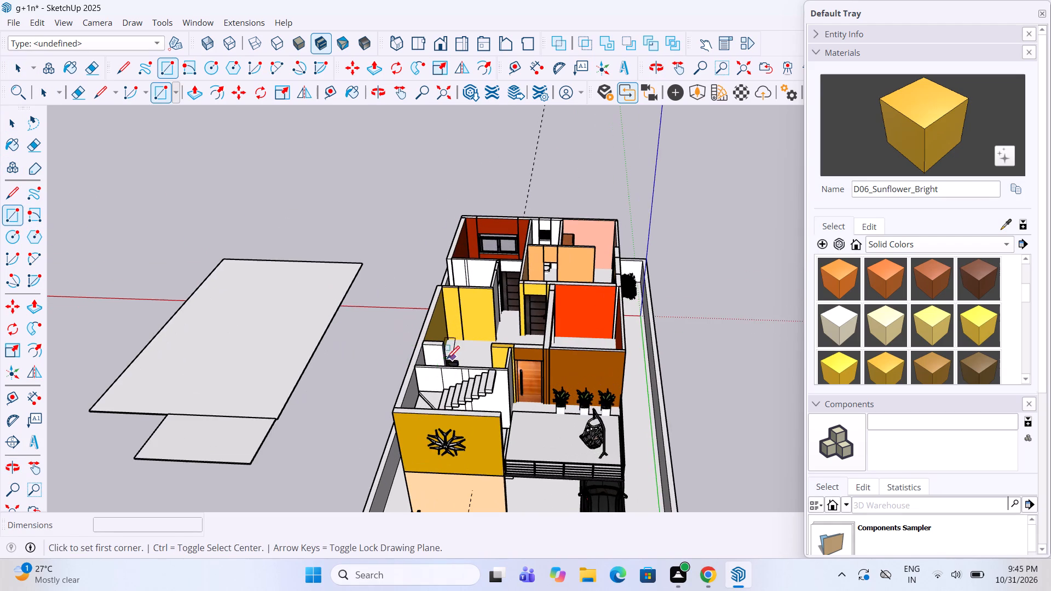
{"action": "scroll", "coordinate": [410, 369], "scroll_direction": "up", "scroll_amount": 4}
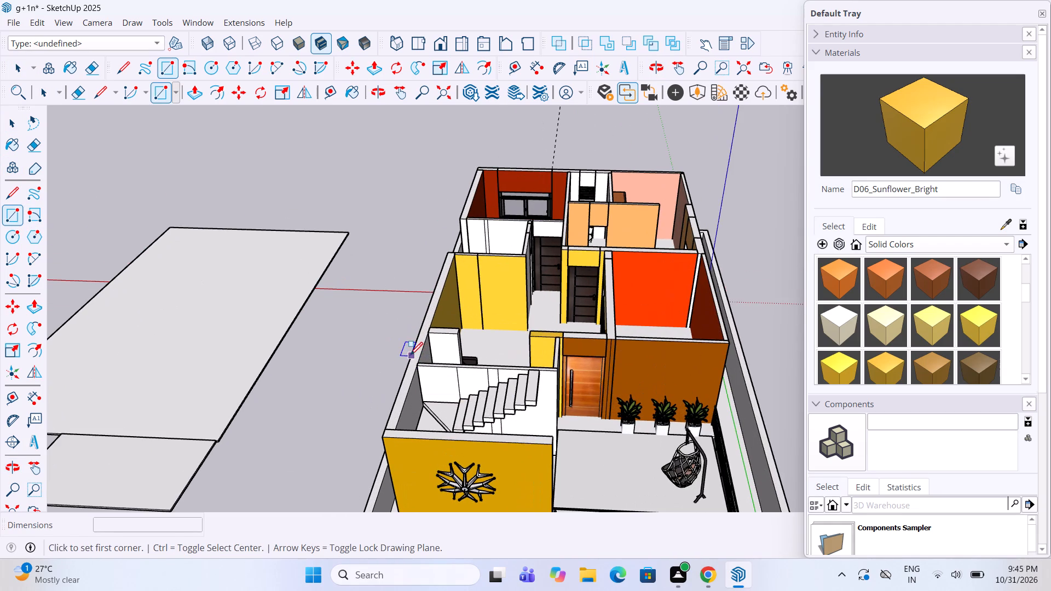
{"action": "left_click", "coordinate": [414, 370]}
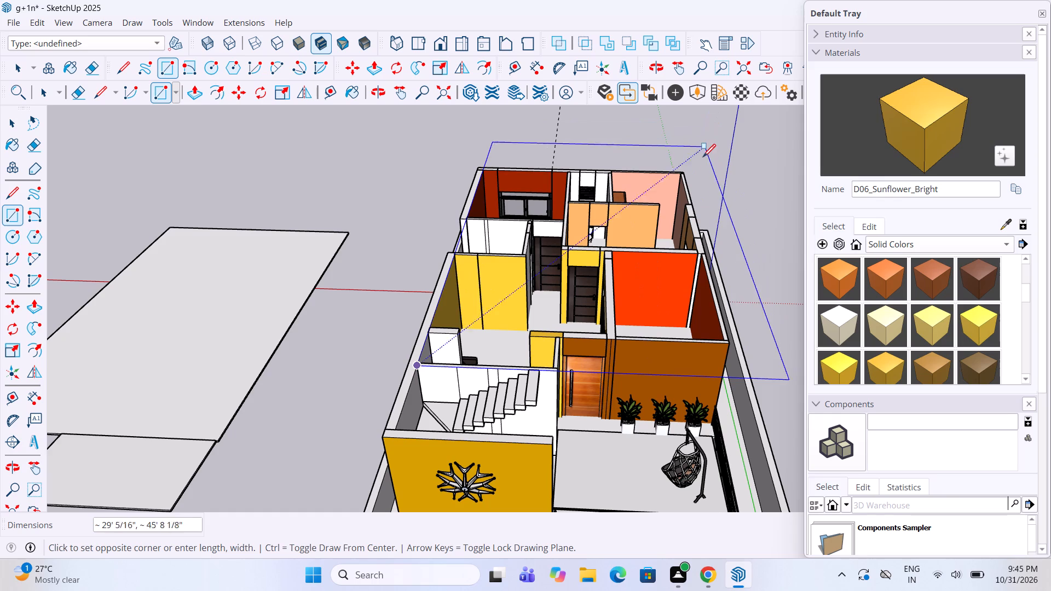
{"action": "left_click", "coordinate": [686, 172]}
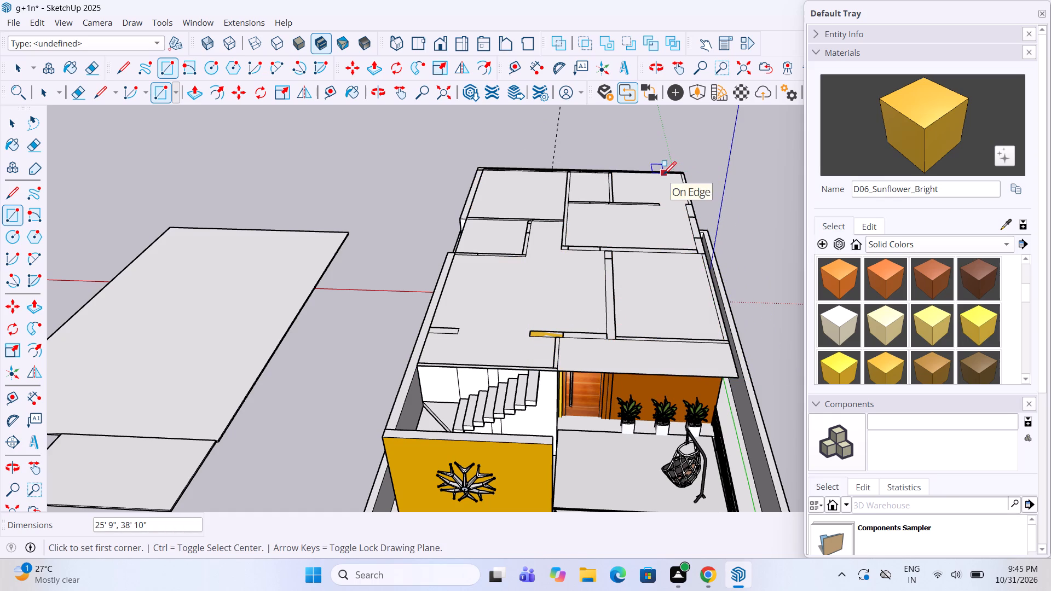
{"action": "key", "text": "space"}
Push/Pull the new roof face up 5" to form the slab over the first-floor rooms.
{"action": "left_click", "coordinate": [579, 275]}
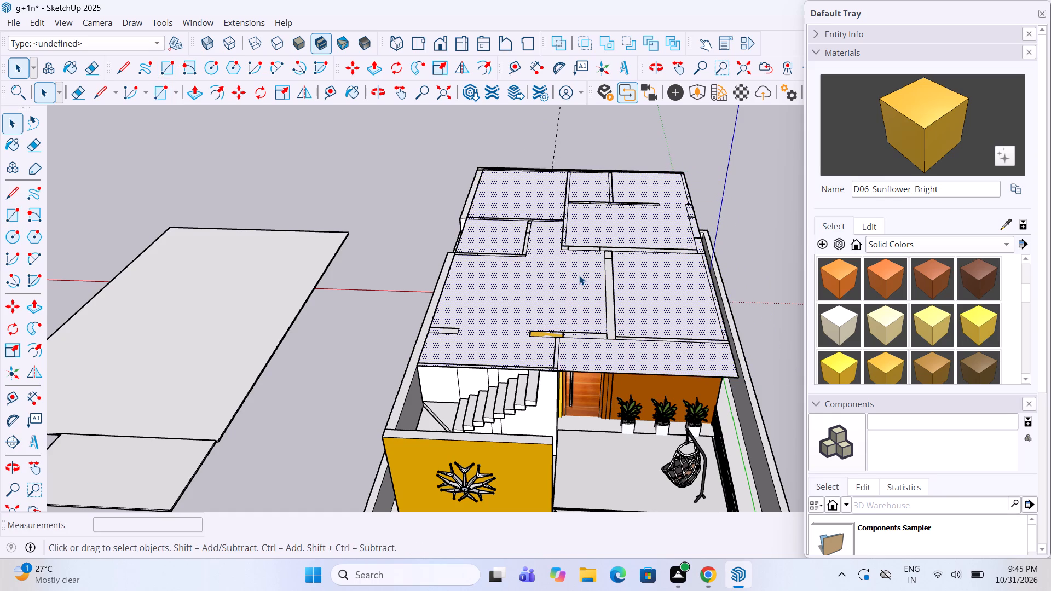
{"action": "key", "text": "p"}
{"action": "left_click", "coordinate": [568, 283]}
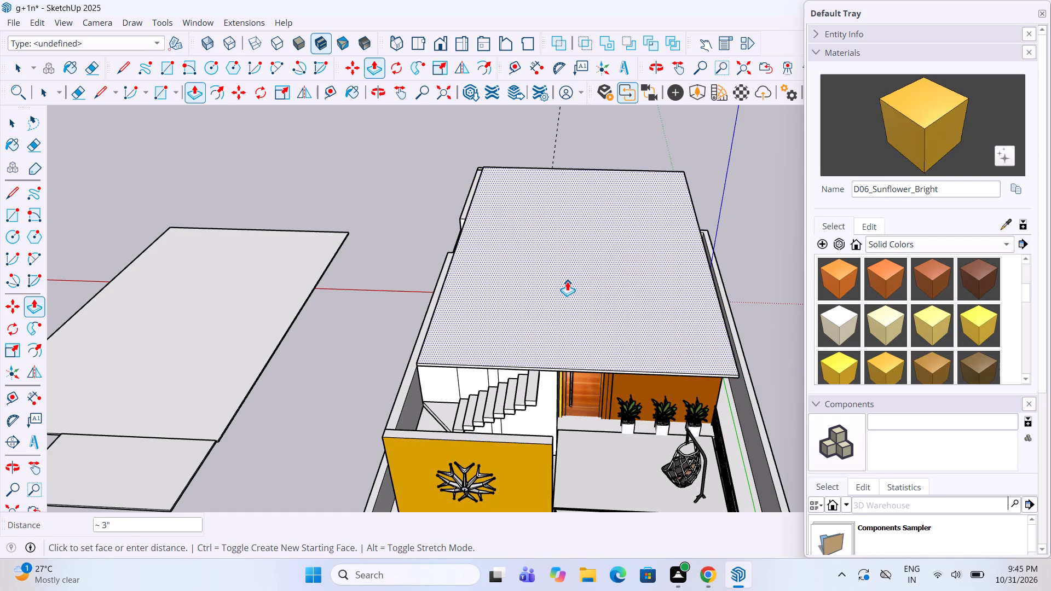
{"action": "type", "text": "5\""}
{"action": "key", "text": "Return"}
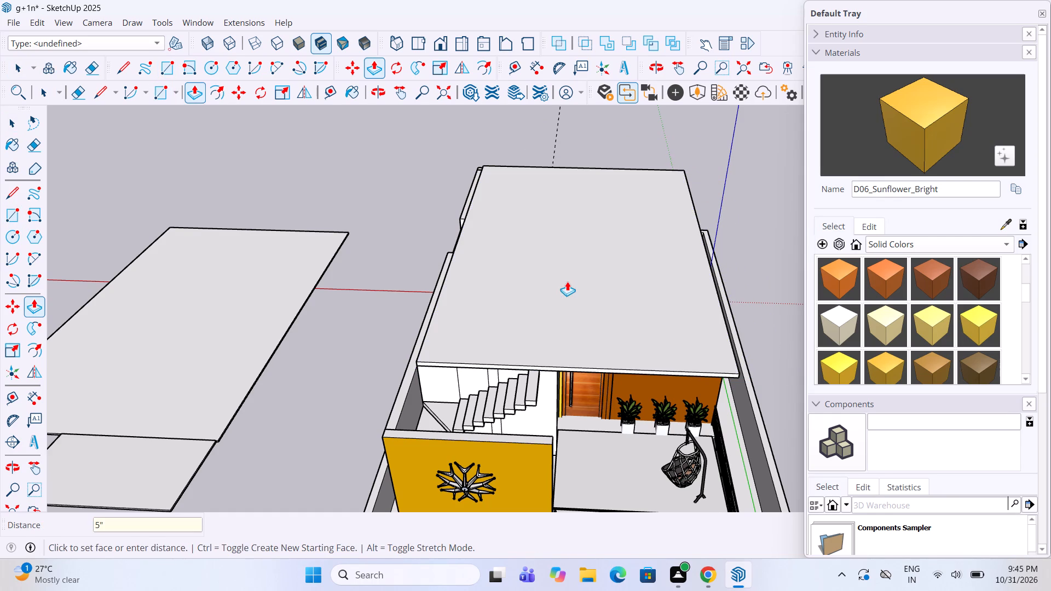
{"action": "key", "text": "space"}
{"action": "left_click", "coordinate": [436, 188]}
Examine the roof slab, the open staircase and the yellow front wall from the front and above.
{"action": "scroll", "coordinate": [454, 195], "scroll_direction": "down", "scroll_amount": 4}
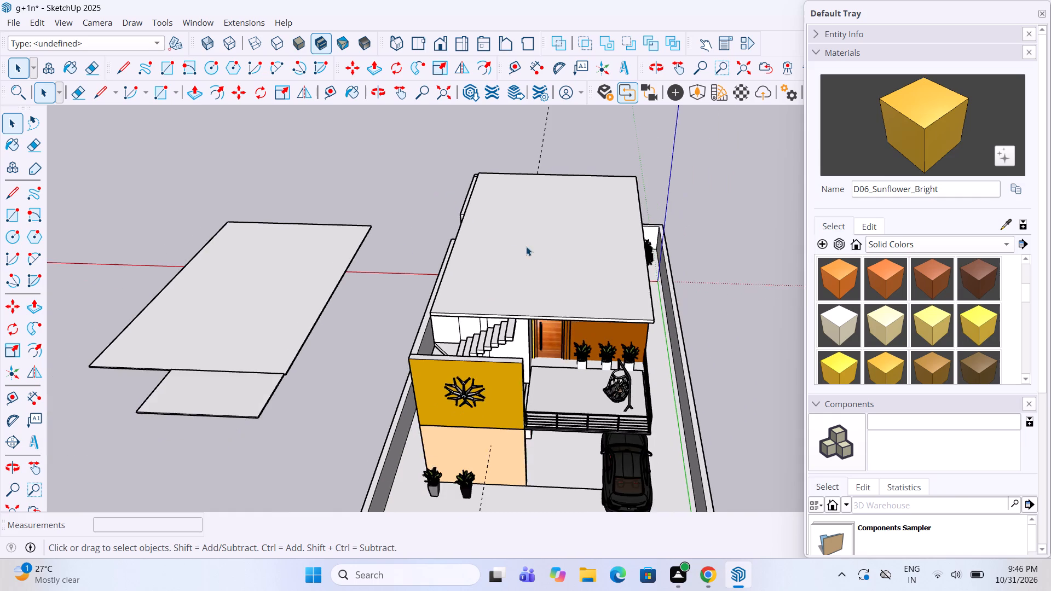
{"action": "middle_click_drag", "start_coordinate": [535, 258], "coordinate": [503, 258]}
{"action": "scroll", "coordinate": [458, 329], "scroll_direction": "up", "scroll_amount": 4}
{"action": "scroll", "coordinate": [458, 329], "scroll_direction": "down", "scroll_amount": 3}
{"action": "middle_click_drag", "start_coordinate": [458, 330], "coordinate": [484, 337]}
{"action": "scroll", "coordinate": [484, 337], "scroll_direction": "up", "scroll_amount": 1}
{"action": "scroll", "coordinate": [484, 337], "scroll_direction": "down", "scroll_amount": 3}
{"action": "middle_click_drag", "start_coordinate": [484, 337], "coordinate": [506, 295]}
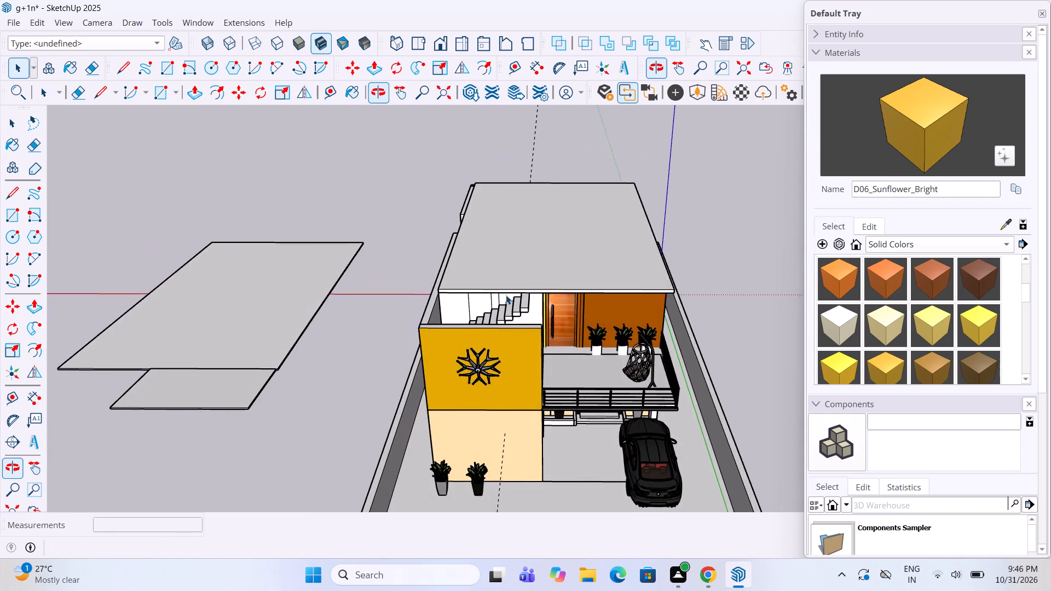
{"action": "scroll", "coordinate": [506, 295], "scroll_direction": "up", "scroll_amount": 5}
{"action": "middle_click", "coordinate": [506, 295]}
{"action": "scroll", "coordinate": [506, 293], "scroll_direction": "down", "scroll_amount": 1}
{"action": "middle_click_drag", "start_coordinate": [498, 293], "coordinate": [494, 315]}
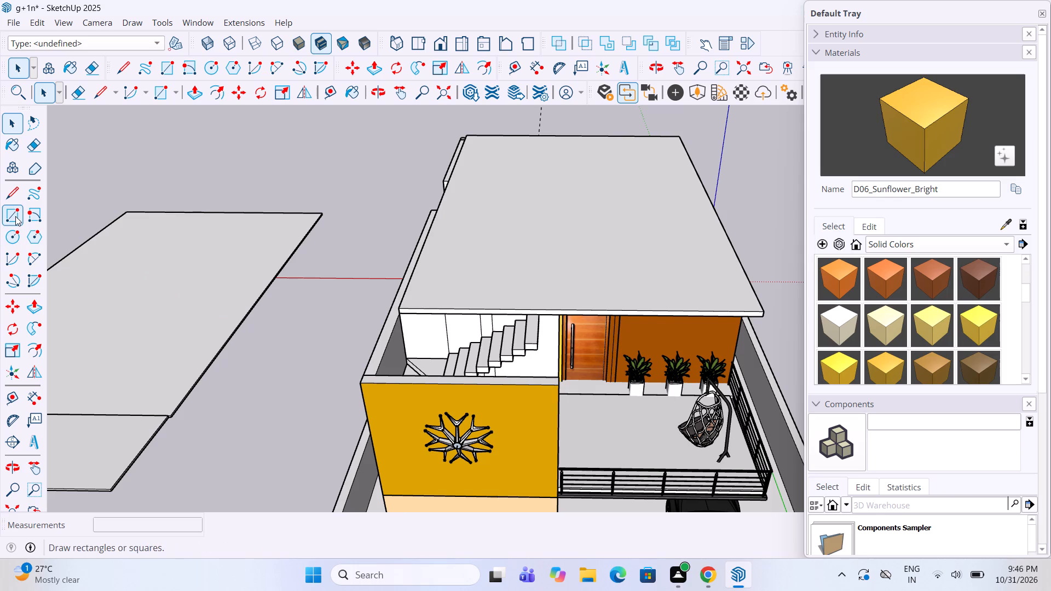
Open the nested group of the yellow front wall and Push/Pull its top face up 8'.
{"action": "double_click", "coordinate": [444, 379]}
{"action": "left_click", "coordinate": [445, 379]}
{"action": "double_click", "coordinate": [449, 382]}
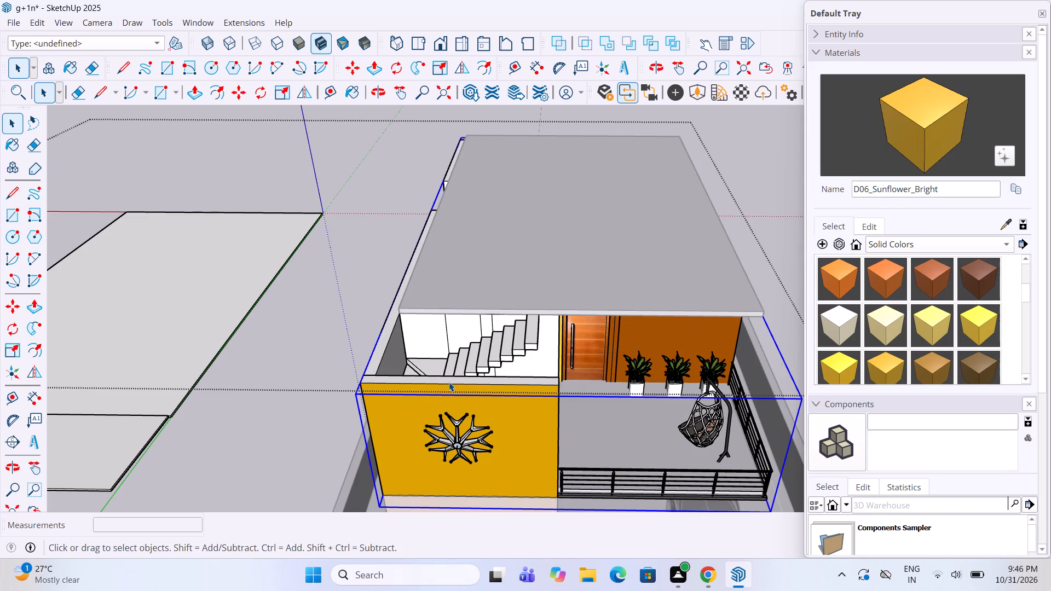
{"action": "left_click", "coordinate": [454, 379]}
{"action": "double_click", "coordinate": [457, 381]}
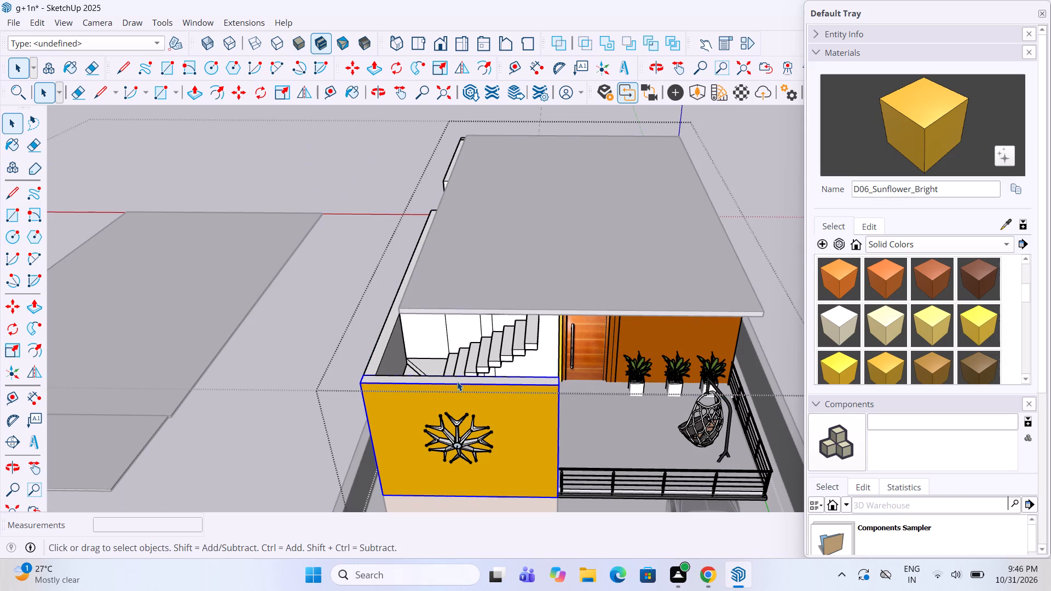
{"action": "double_click", "coordinate": [457, 381]}
{"action": "key", "text": "p"}
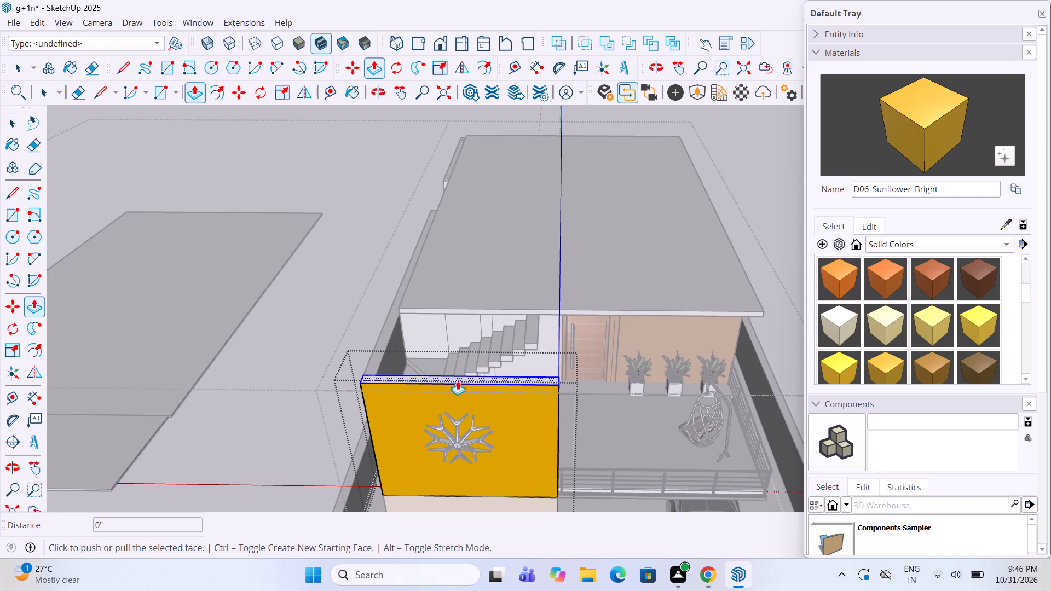
{"action": "left_click", "coordinate": [461, 375]}
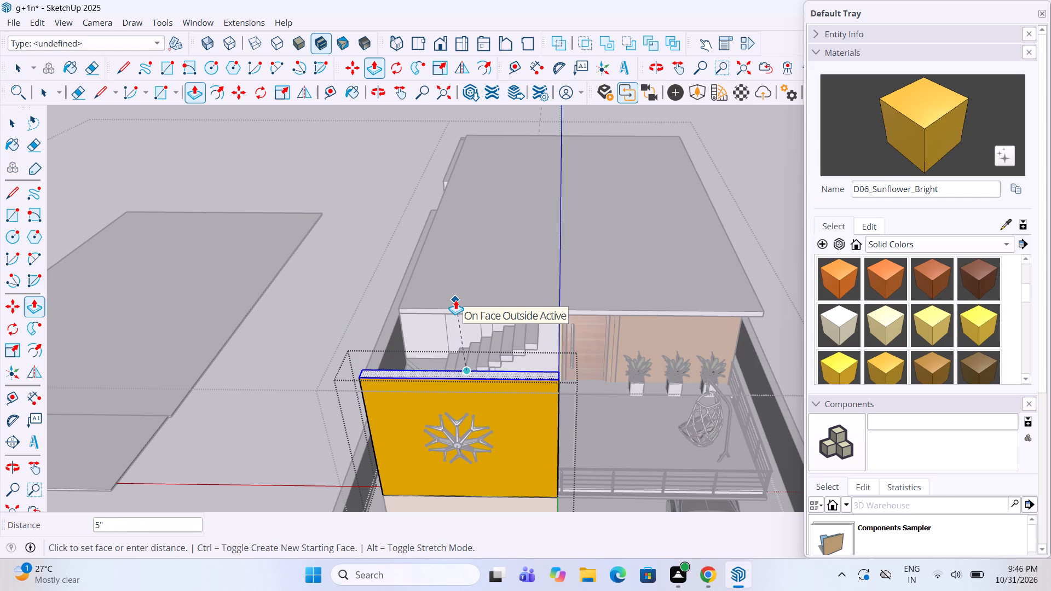
{"action": "type", "text": "8'"}
{"action": "key", "text": "Return"}
{"action": "key", "text": "space"}
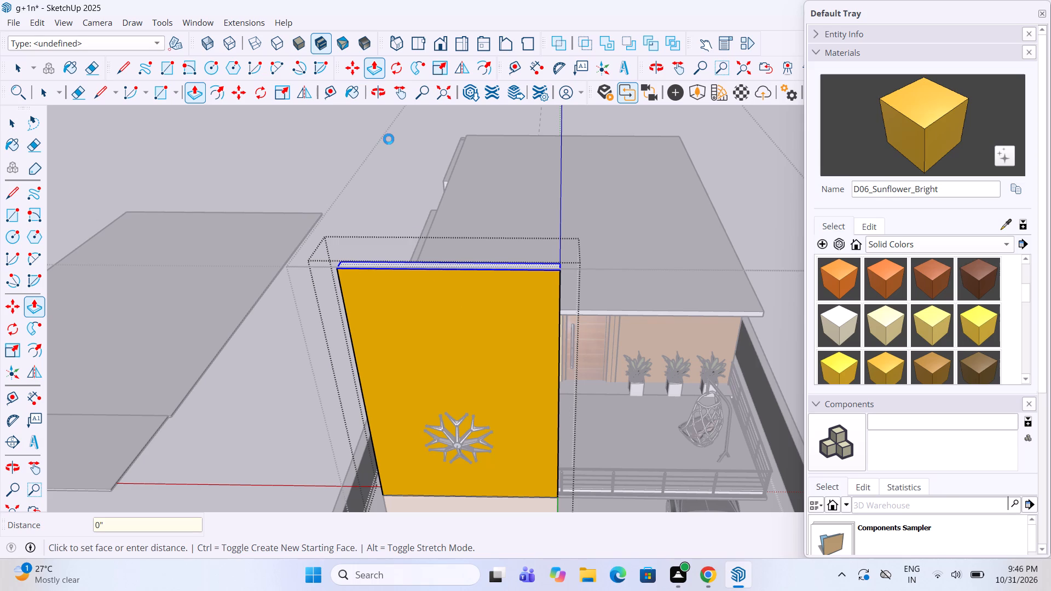
Leave the front wall's nested groups and return to the top level of the house model.
{"action": "scroll", "coordinate": [485, 357], "scroll_direction": "down", "scroll_amount": 5}
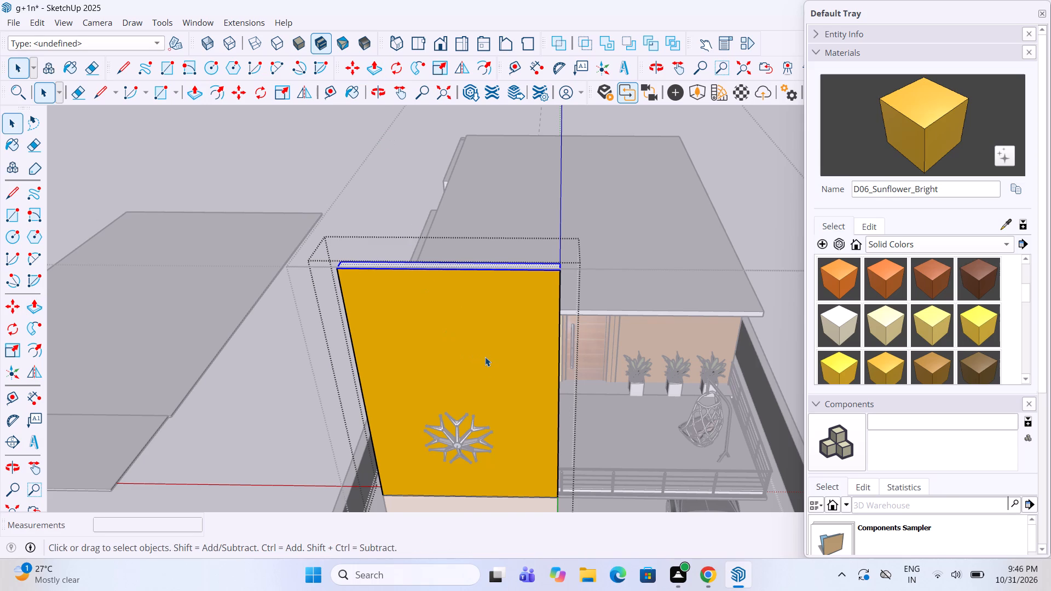
{"action": "key", "text": "space"}
{"action": "left_click", "coordinate": [371, 195]}
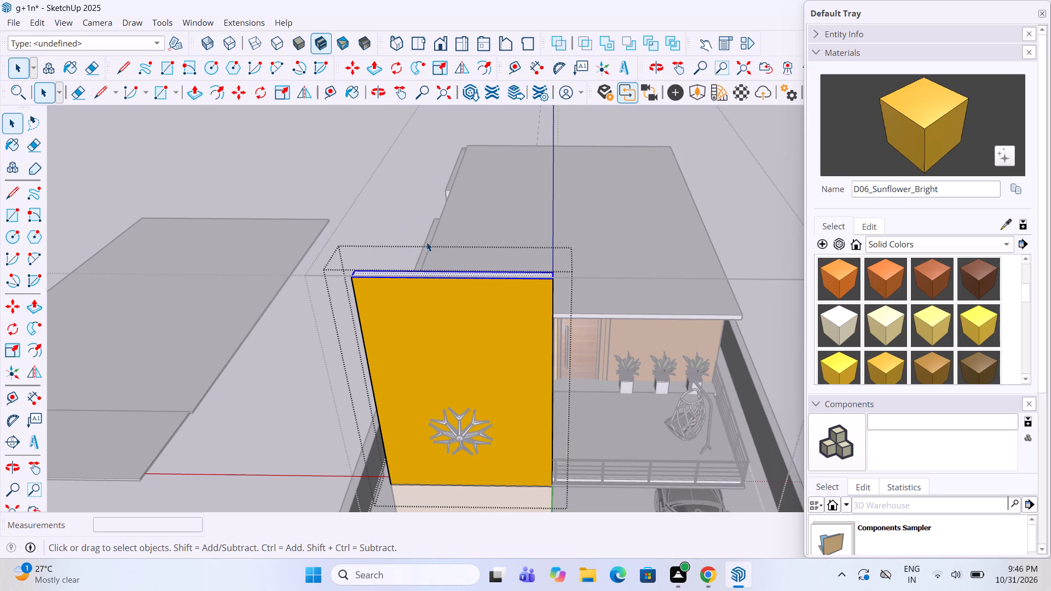
{"action": "scroll", "coordinate": [432, 254], "scroll_direction": "down", "scroll_amount": 5}
{"action": "middle_click_drag", "start_coordinate": [437, 260], "coordinate": [646, 251]}
{"action": "left_click", "coordinate": [223, 199]}
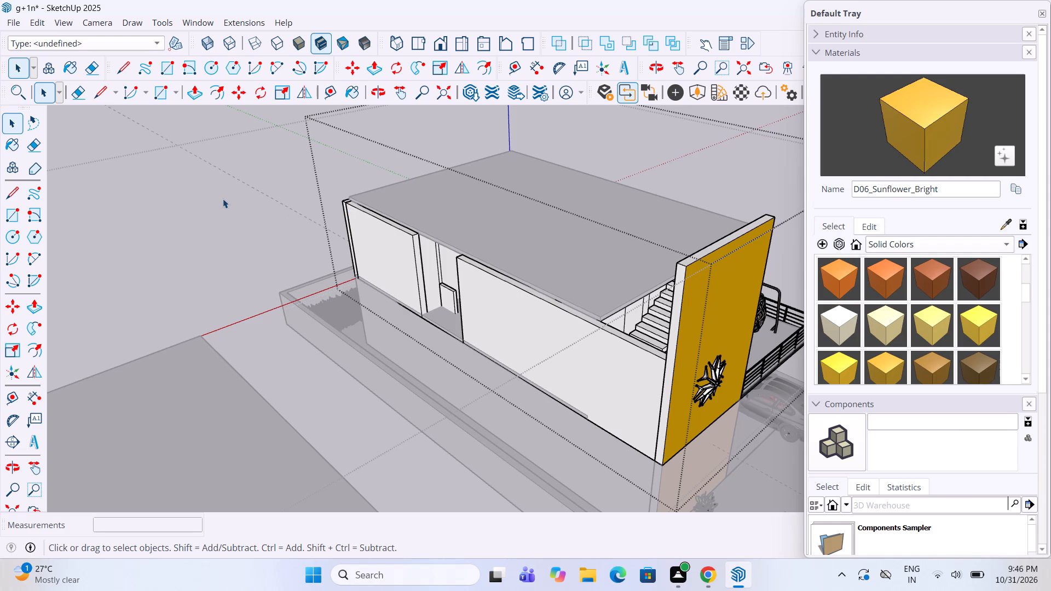
{"action": "left_click", "coordinate": [223, 199]}
{"action": "left_click", "coordinate": [223, 199]}
{"action": "scroll", "coordinate": [296, 247], "scroll_direction": "down", "scroll_amount": 2}
{"action": "middle_click_drag", "start_coordinate": [318, 253], "coordinate": [408, 266]}
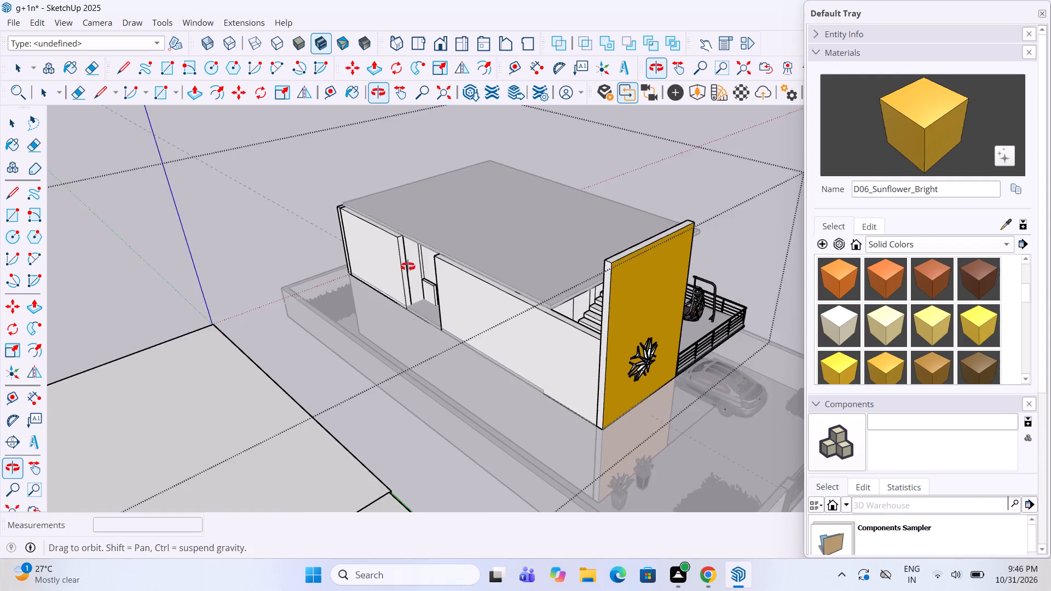
{"action": "middle_click_drag", "start_coordinate": [408, 266], "coordinate": [418, 269]}
{"action": "left_click", "coordinate": [230, 291]}
{"action": "scroll", "coordinate": [230, 289], "scroll_direction": "down", "scroll_amount": 5}
{"action": "left_click", "coordinate": [643, 201]}
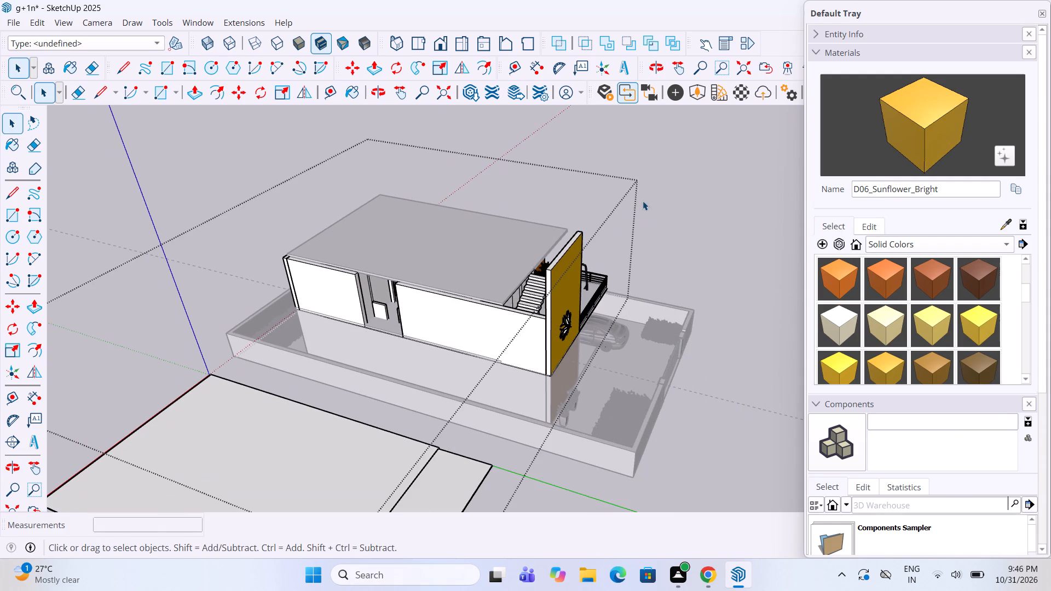
{"action": "left_click", "coordinate": [692, 252]}
Draw a 9" by 7' 1/2" rectangle on the side wall's top beside the staircase, from the raised front wall to the roof slab.
{"action": "middle_click_drag", "start_coordinate": [670, 284], "coordinate": [418, 246]}
{"action": "middle_click_drag", "start_coordinate": [406, 239], "coordinate": [406, 237]}
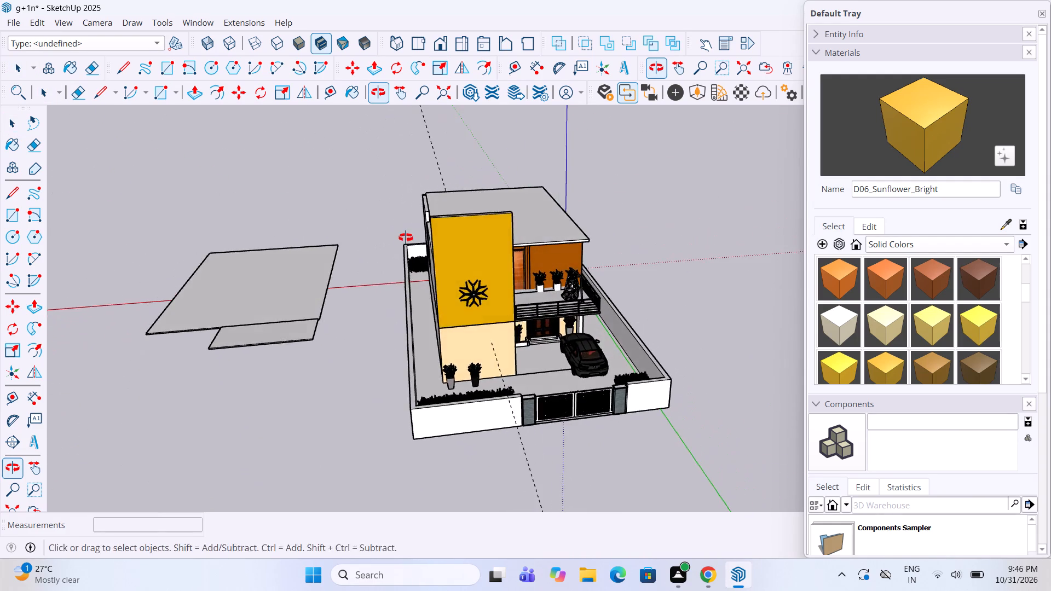
{"action": "middle_click_drag", "start_coordinate": [406, 237], "coordinate": [686, 286]}
{"action": "scroll", "coordinate": [670, 282], "scroll_direction": "up", "scroll_amount": 3}
{"action": "scroll", "coordinate": [617, 308], "scroll_direction": "up", "scroll_amount": 1}
{"action": "middle_click_drag", "start_coordinate": [617, 308], "coordinate": [656, 370]}
{"action": "scroll", "coordinate": [603, 390], "scroll_direction": "up", "scroll_amount": 3}
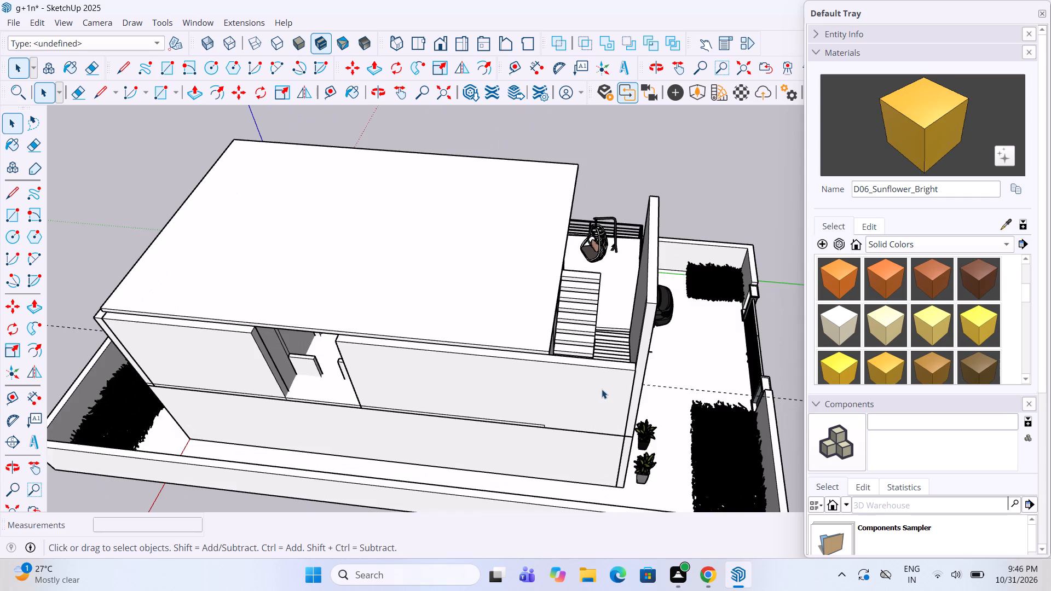
{"action": "scroll", "coordinate": [595, 359], "scroll_direction": "up", "scroll_amount": 4}
{"action": "left_click", "coordinate": [9, 218]}
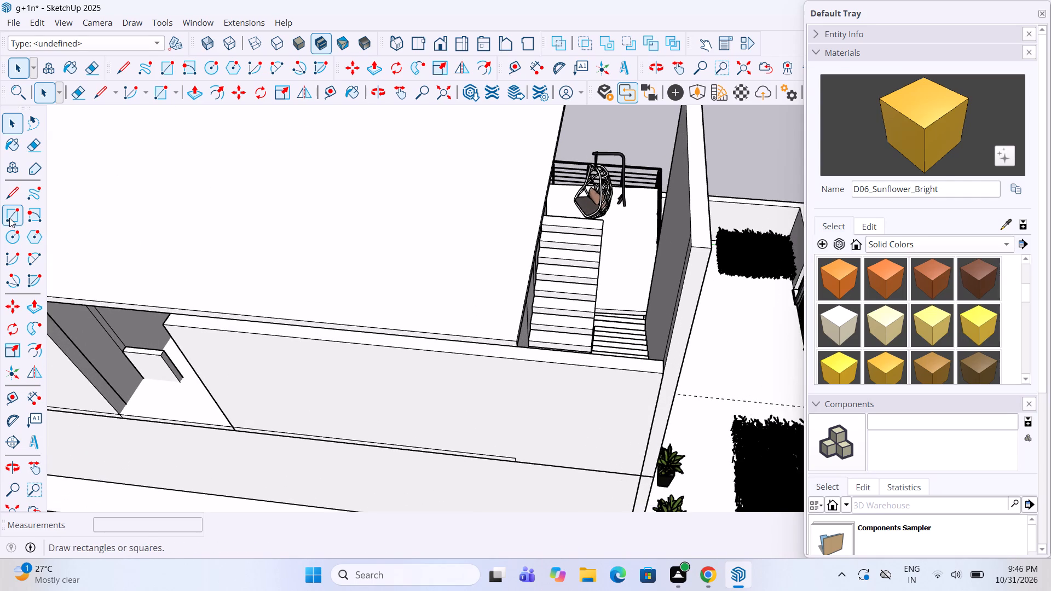
{"action": "scroll", "coordinate": [659, 369], "scroll_direction": "up", "scroll_amount": 6}
{"action": "left_click", "coordinate": [669, 375]}
{"action": "scroll", "coordinate": [411, 351], "scroll_direction": "up", "scroll_amount": 5}
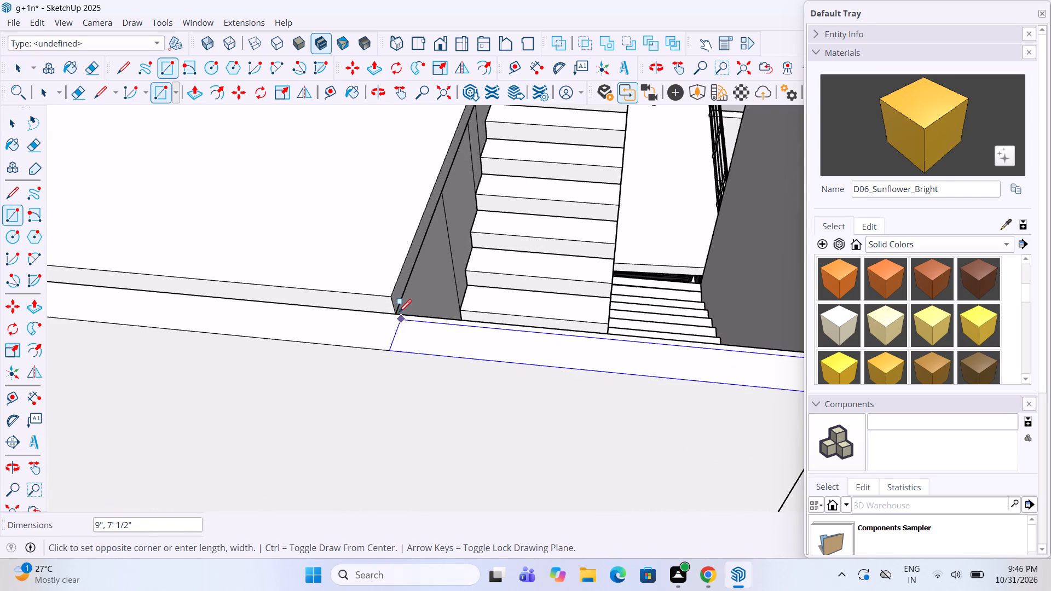
{"action": "left_click", "coordinate": [398, 312]}
{"action": "scroll", "coordinate": [398, 312], "scroll_direction": "down", "scroll_amount": 4}
{"action": "key", "text": "space"}
Push/Pull the rectangle beside the staircase up 8', level with the top of the raised front wall.
{"action": "type", "text": "p"}
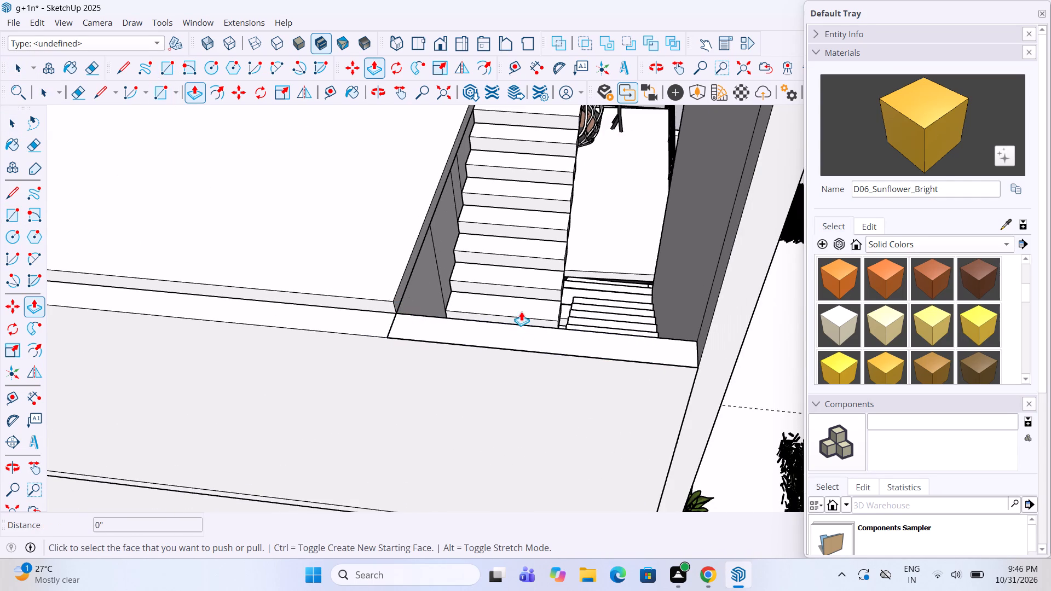
{"action": "left_click", "coordinate": [511, 336]}
{"action": "scroll", "coordinate": [512, 305], "scroll_direction": "down", "scroll_amount": 4}
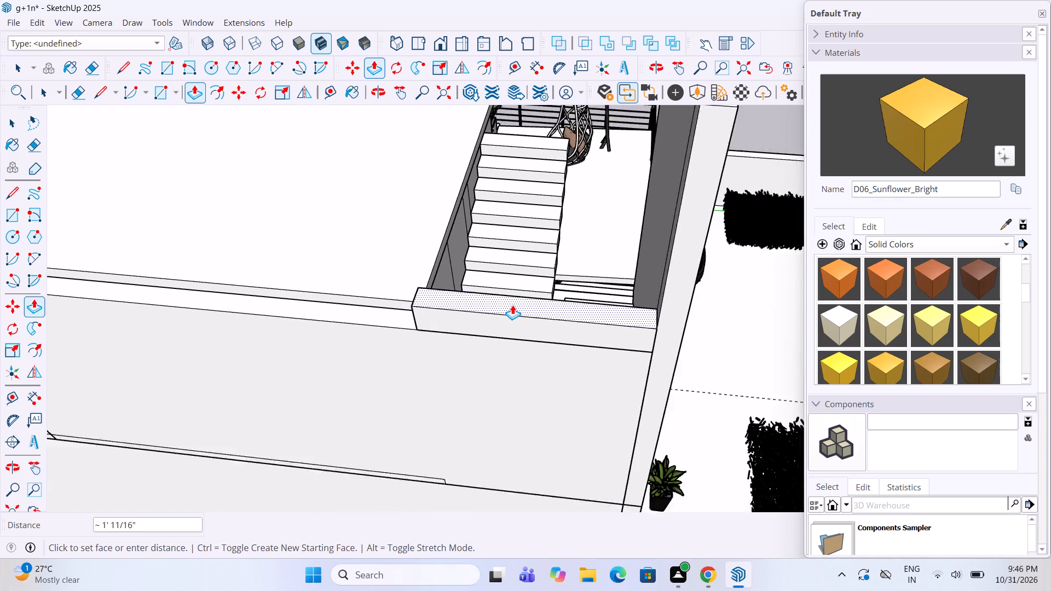
{"action": "scroll", "coordinate": [512, 305], "scroll_direction": "down", "scroll_amount": 9}
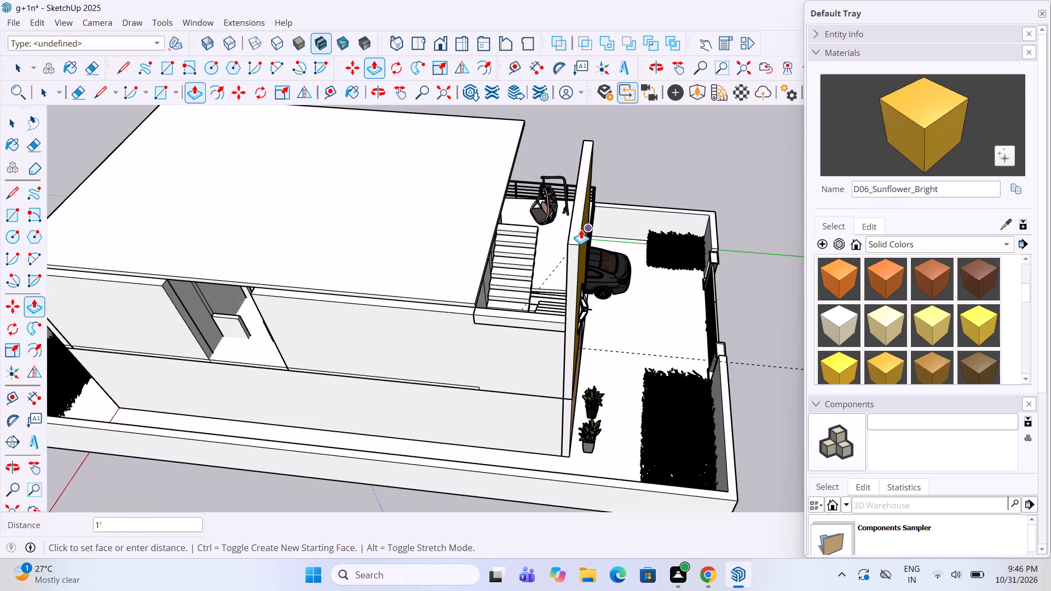
{"action": "left_click", "coordinate": [573, 241]}
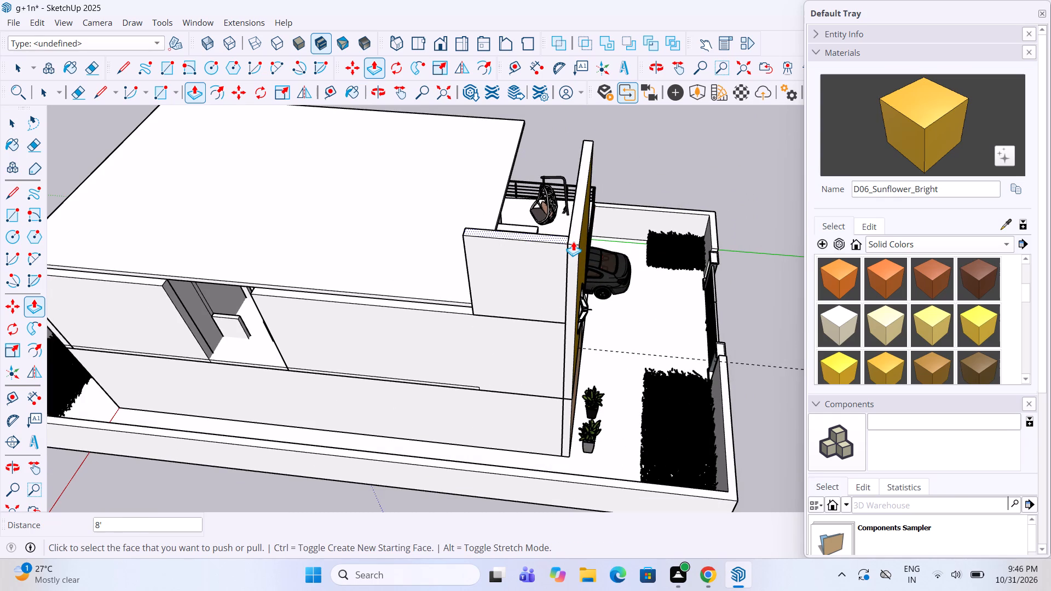
{"action": "key", "text": "space"}
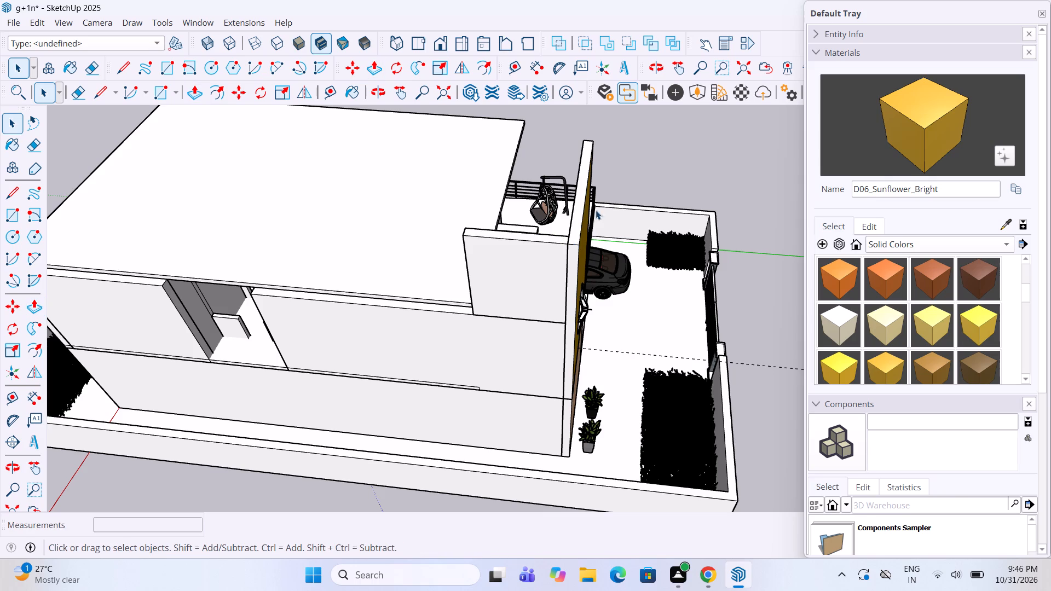
Examine the raised stairwell walls, the staircase and the adjoining roof slab from the front and the balcony side.
{"action": "left_click", "coordinate": [648, 171]}
{"action": "scroll", "coordinate": [639, 204], "scroll_direction": "down", "scroll_amount": 5}
{"action": "middle_click_drag", "start_coordinate": [629, 233], "coordinate": [225, 266]}
{"action": "middle_click_drag", "start_coordinate": [579, 229], "coordinate": [568, 229]}
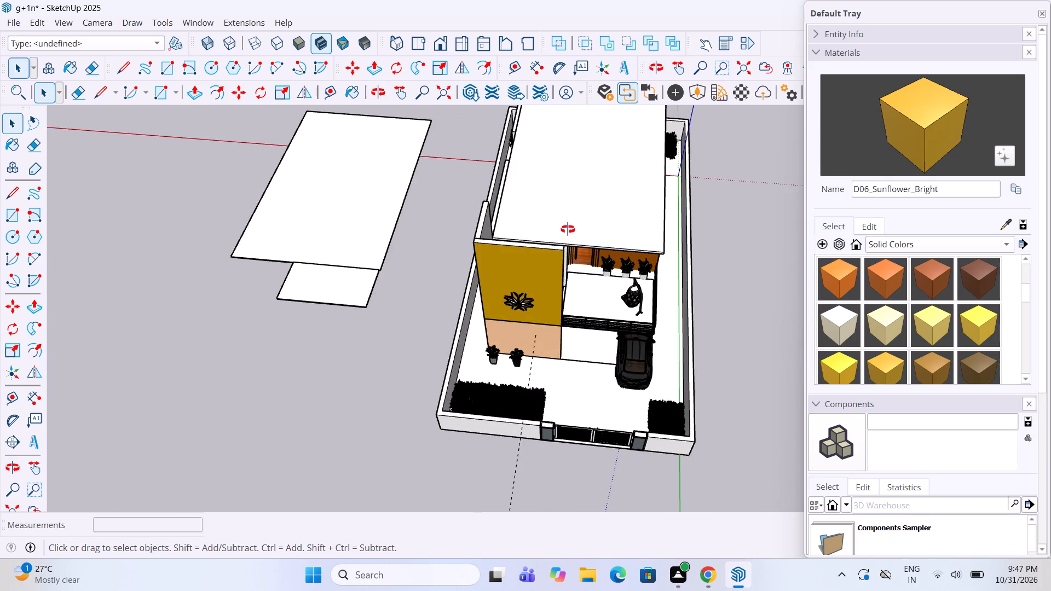
{"action": "middle_click_drag", "start_coordinate": [568, 229], "coordinate": [367, 235]}
{"action": "scroll", "coordinate": [489, 215], "scroll_direction": "up", "scroll_amount": 6}
{"action": "middle_click_drag", "start_coordinate": [519, 208], "coordinate": [489, 208]}
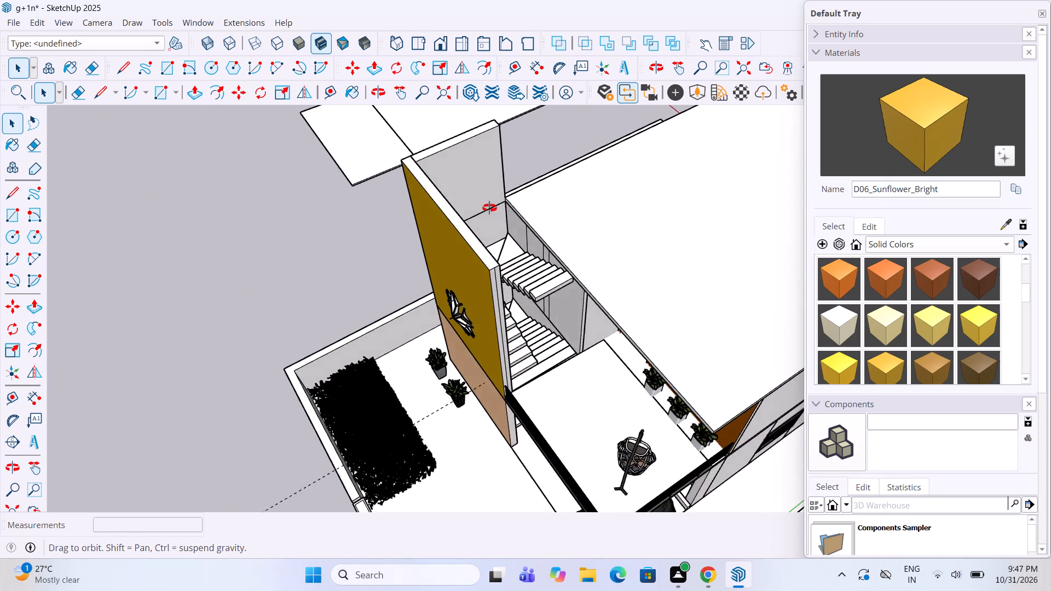
{"action": "middle_click_drag", "start_coordinate": [489, 208], "coordinate": [443, 206]}
{"action": "scroll", "coordinate": [557, 239], "scroll_direction": "up", "scroll_amount": 2}
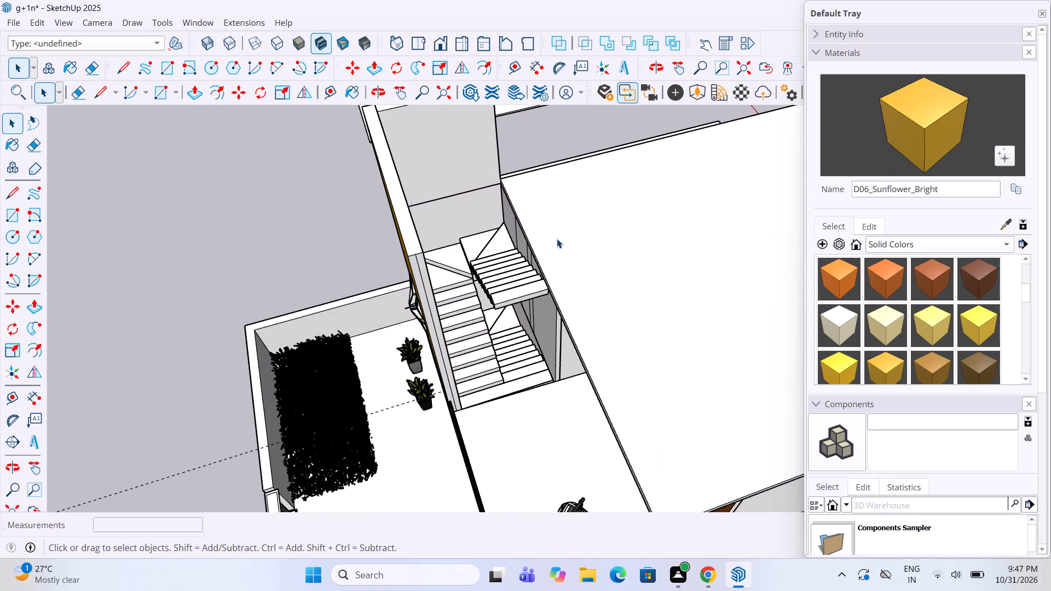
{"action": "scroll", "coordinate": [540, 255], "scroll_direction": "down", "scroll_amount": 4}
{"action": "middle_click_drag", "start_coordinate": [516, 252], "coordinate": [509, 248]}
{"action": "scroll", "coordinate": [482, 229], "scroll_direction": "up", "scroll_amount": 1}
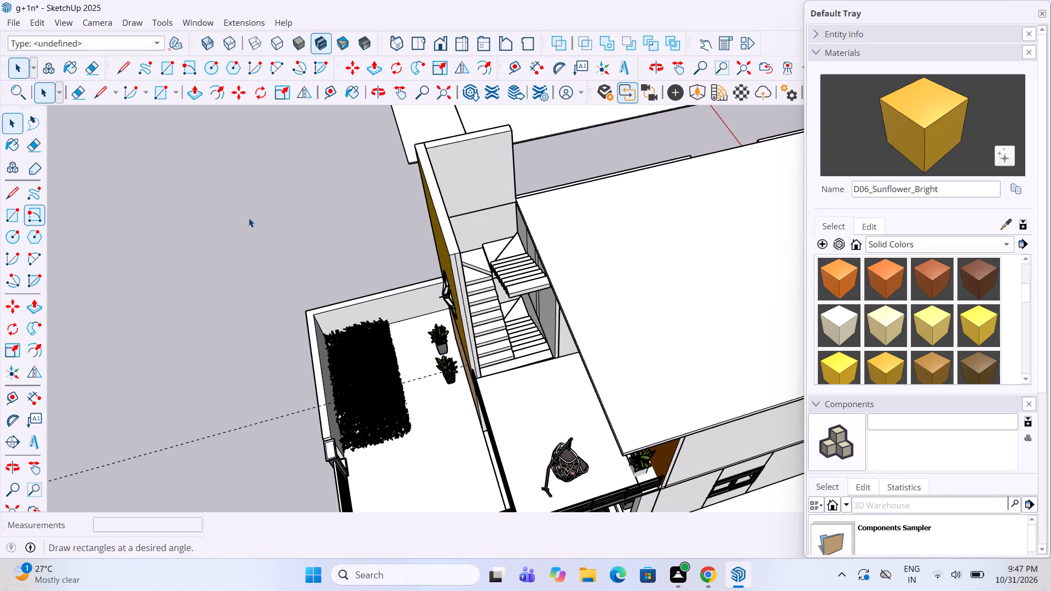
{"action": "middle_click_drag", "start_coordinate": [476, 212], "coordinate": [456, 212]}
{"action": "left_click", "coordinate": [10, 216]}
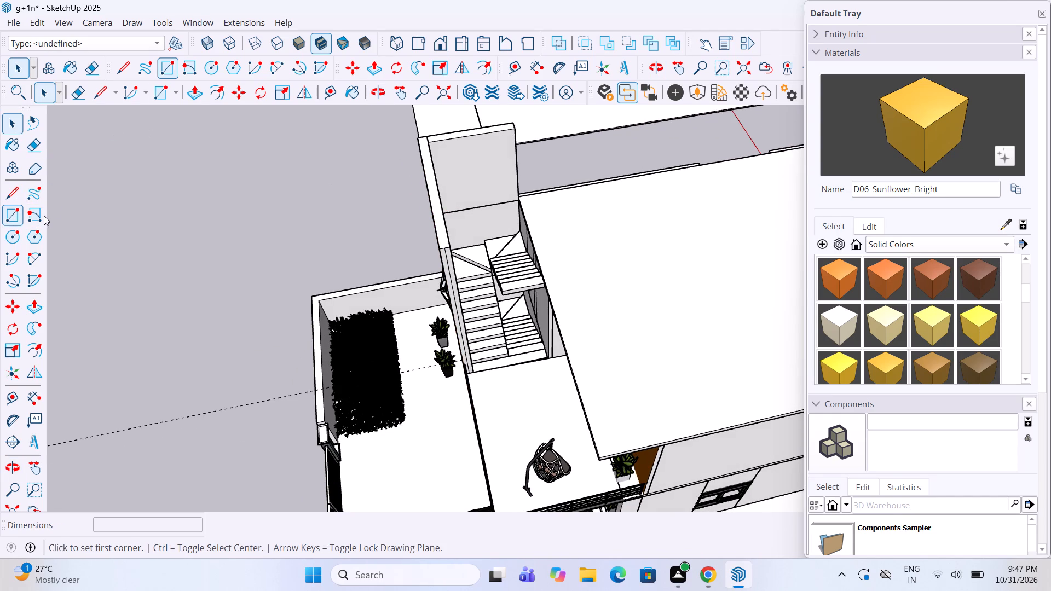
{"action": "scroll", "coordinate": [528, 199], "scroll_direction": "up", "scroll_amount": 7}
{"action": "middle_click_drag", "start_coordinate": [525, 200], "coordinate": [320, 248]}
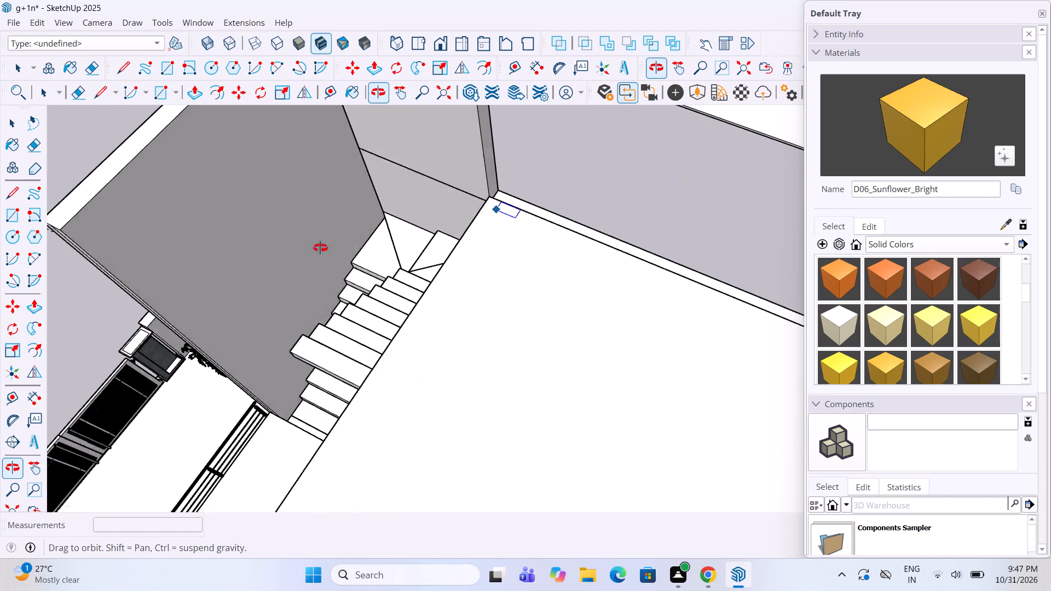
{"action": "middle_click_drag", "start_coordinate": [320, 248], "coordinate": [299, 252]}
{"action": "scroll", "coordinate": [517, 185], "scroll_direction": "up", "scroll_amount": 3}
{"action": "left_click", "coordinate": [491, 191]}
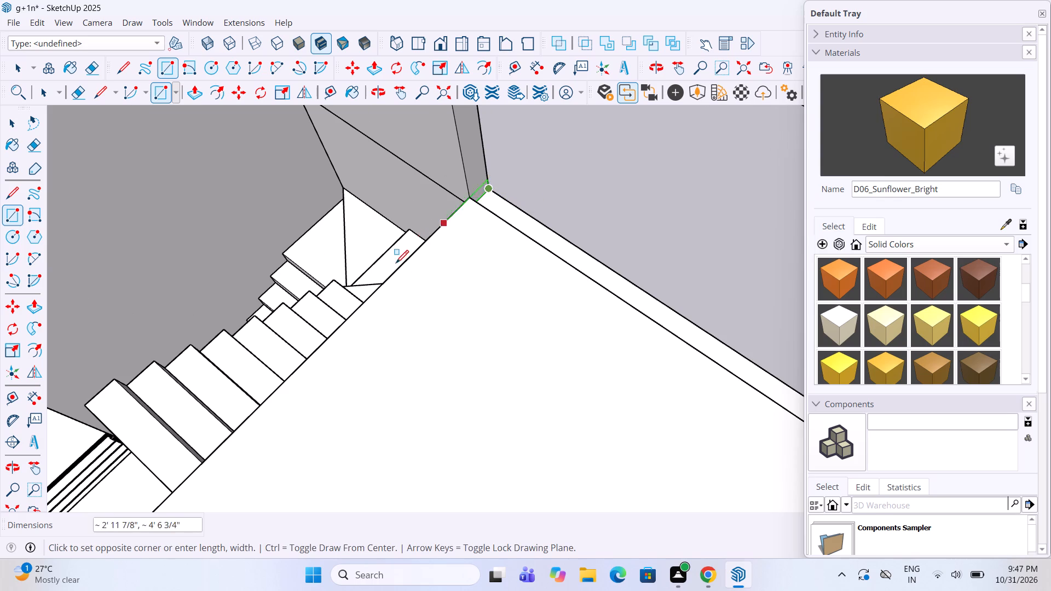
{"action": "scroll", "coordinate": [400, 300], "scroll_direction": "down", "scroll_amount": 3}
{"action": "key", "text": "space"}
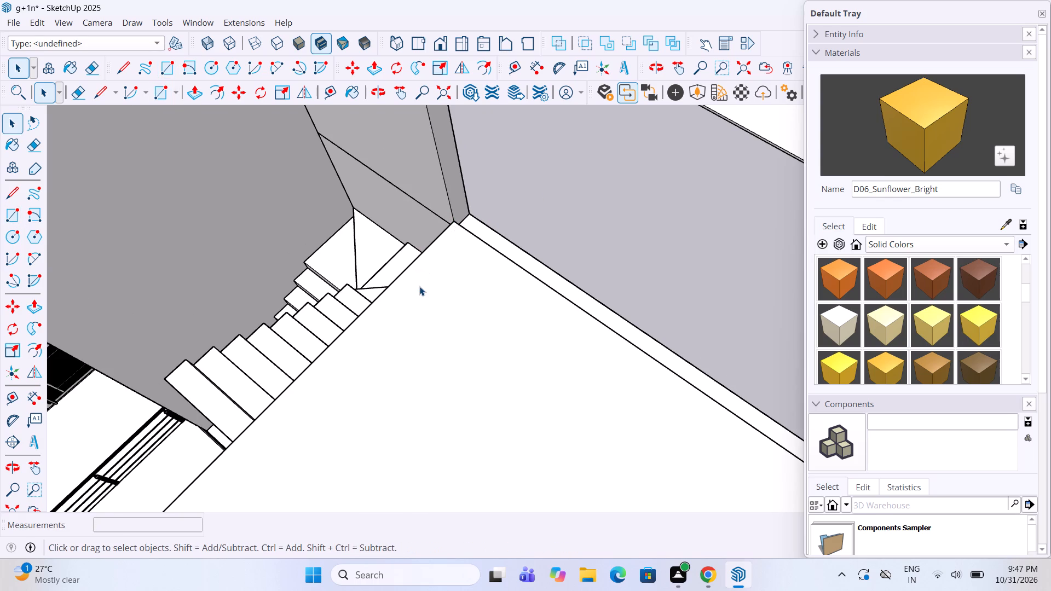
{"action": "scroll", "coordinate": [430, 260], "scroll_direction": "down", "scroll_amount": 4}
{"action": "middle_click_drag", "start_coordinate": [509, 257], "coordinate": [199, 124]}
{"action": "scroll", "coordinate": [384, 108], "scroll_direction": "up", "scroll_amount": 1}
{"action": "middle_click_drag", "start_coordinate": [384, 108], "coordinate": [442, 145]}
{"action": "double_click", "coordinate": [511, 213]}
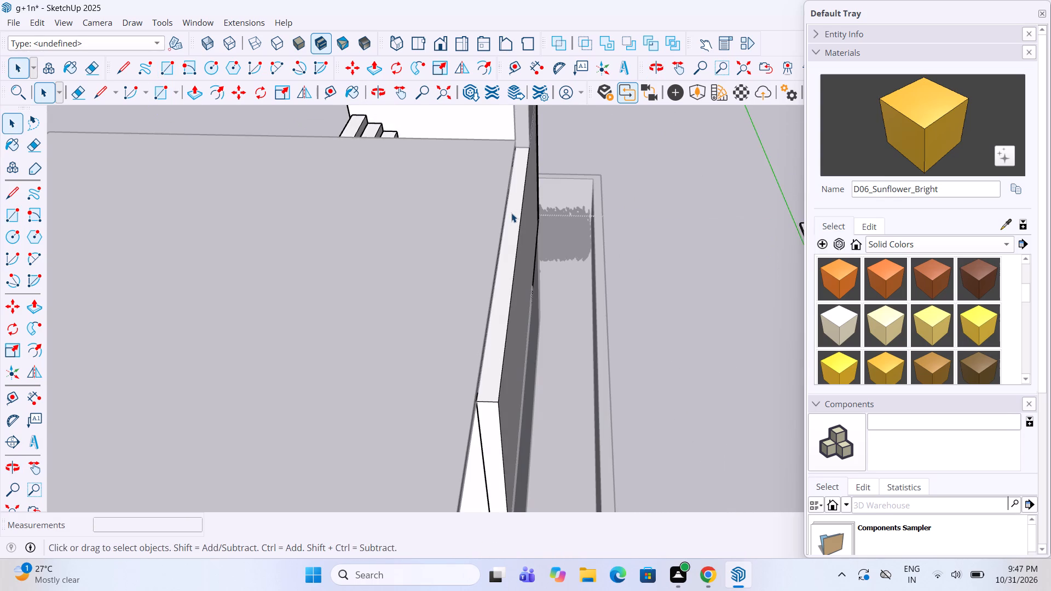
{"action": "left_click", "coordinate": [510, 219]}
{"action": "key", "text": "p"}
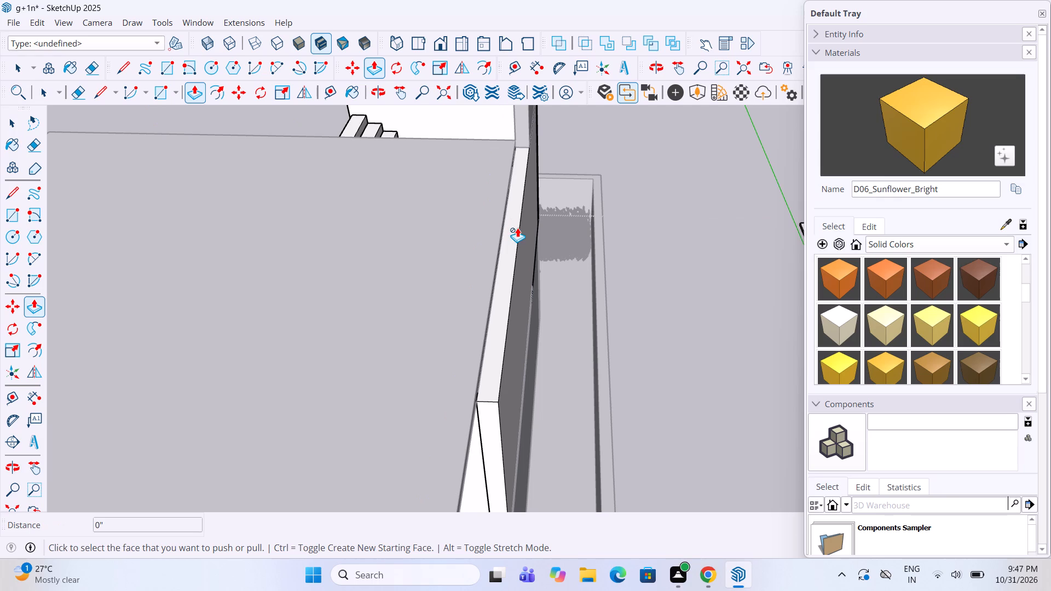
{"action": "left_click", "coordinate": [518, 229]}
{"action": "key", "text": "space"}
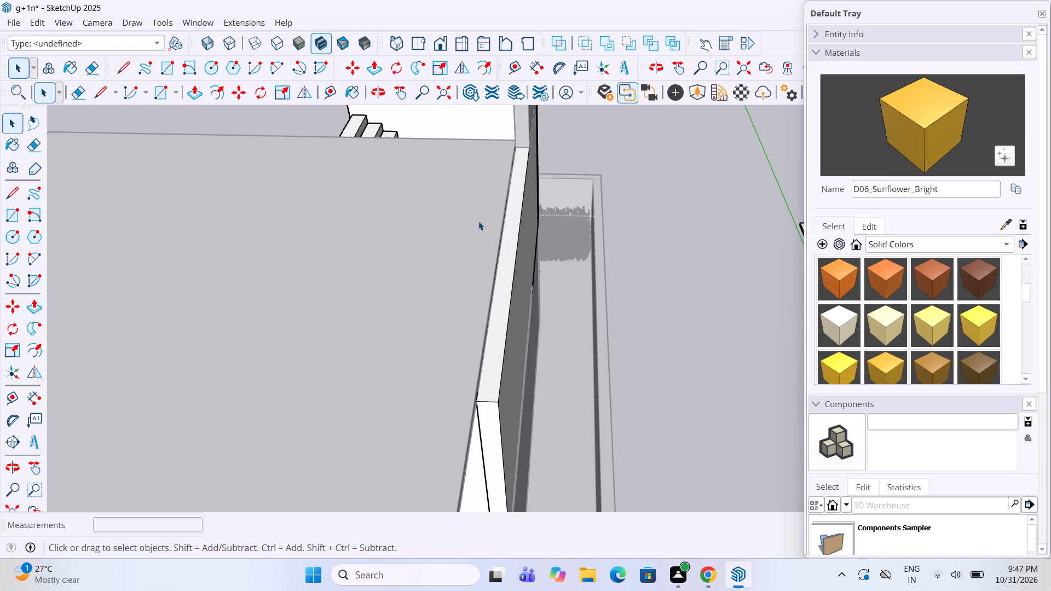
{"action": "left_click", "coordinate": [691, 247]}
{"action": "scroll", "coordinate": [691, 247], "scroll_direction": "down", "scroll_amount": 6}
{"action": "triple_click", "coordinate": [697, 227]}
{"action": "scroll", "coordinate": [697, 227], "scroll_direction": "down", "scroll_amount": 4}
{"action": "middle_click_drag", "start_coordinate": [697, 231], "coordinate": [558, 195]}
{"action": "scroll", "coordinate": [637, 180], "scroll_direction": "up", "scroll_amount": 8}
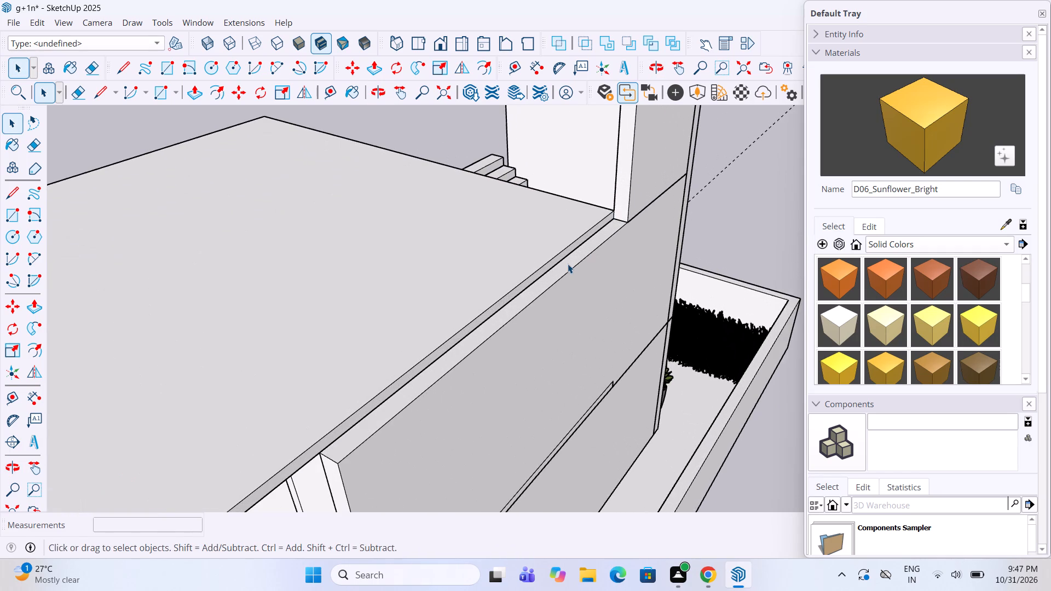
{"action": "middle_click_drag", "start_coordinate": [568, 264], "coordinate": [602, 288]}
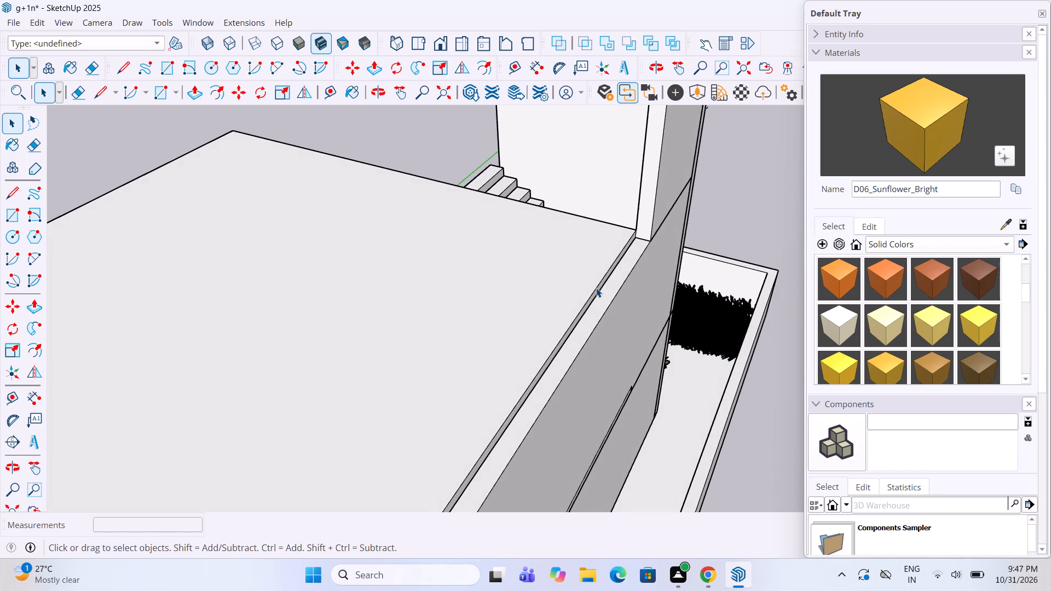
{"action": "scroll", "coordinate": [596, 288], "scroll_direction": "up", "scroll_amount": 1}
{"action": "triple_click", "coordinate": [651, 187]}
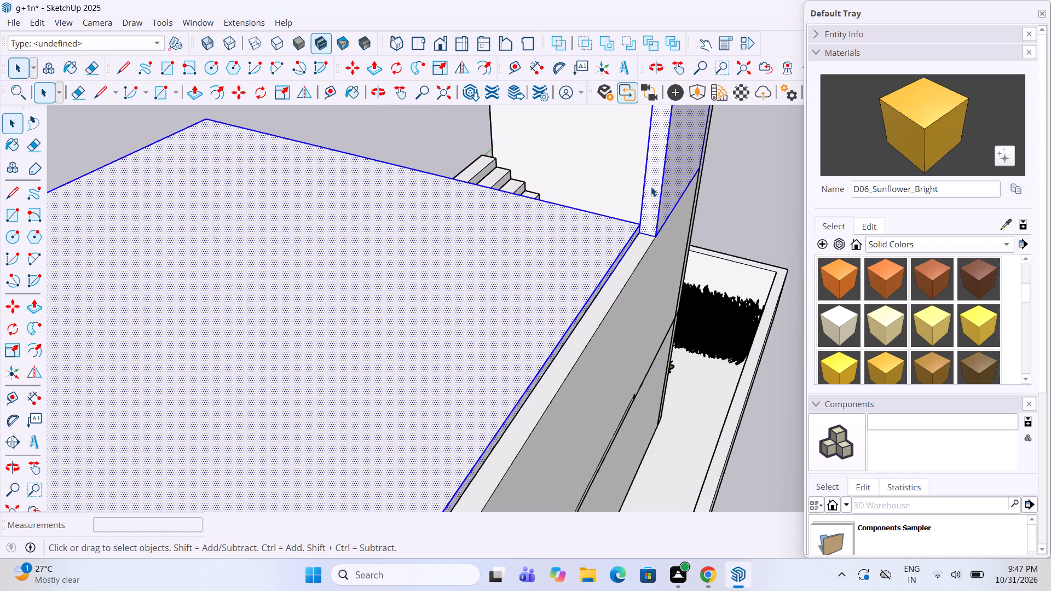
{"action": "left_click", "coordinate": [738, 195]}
Draw a rectangle about 9' 10" by 11 11/16" on the roof slab along its staircase edge, starting at the side wall.
{"action": "scroll", "coordinate": [735, 212], "scroll_direction": "down", "scroll_amount": 3}
{"action": "middle_click_drag", "start_coordinate": [727, 220], "coordinate": [833, 273]}
{"action": "scroll", "coordinate": [740, 199], "scroll_direction": "up", "scroll_amount": 4}
{"action": "left_click", "coordinate": [7, 208]}
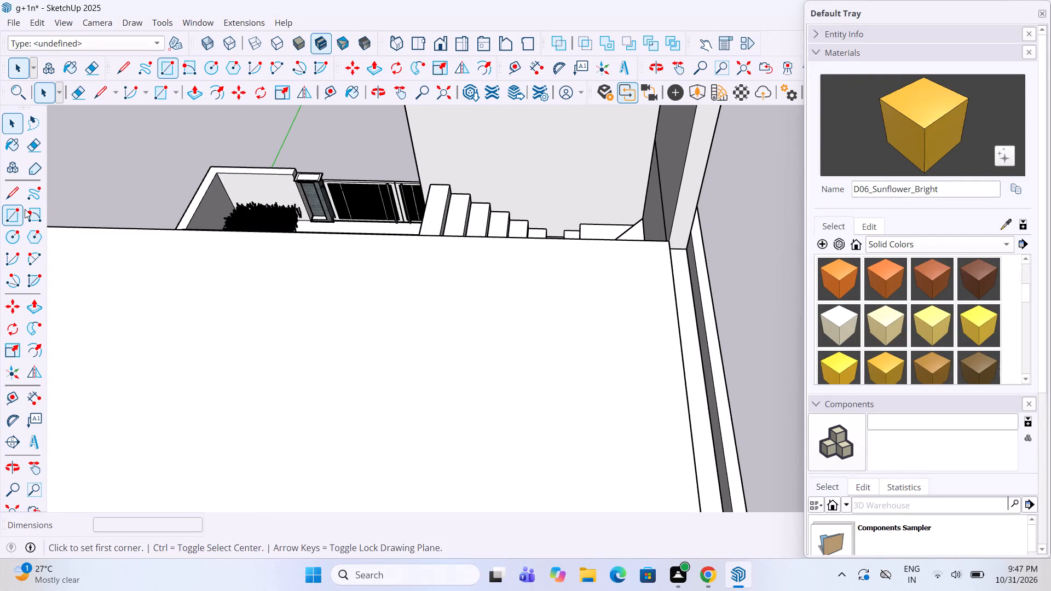
{"action": "left_click", "coordinate": [669, 244]}
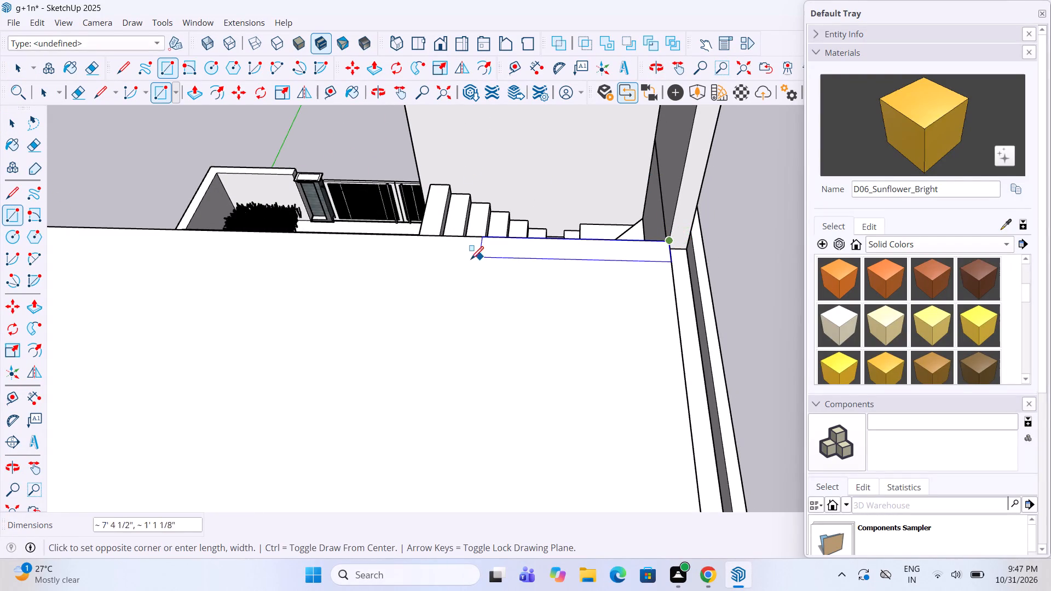
{"action": "left_click", "coordinate": [414, 253]}
{"action": "key", "text": "space"}
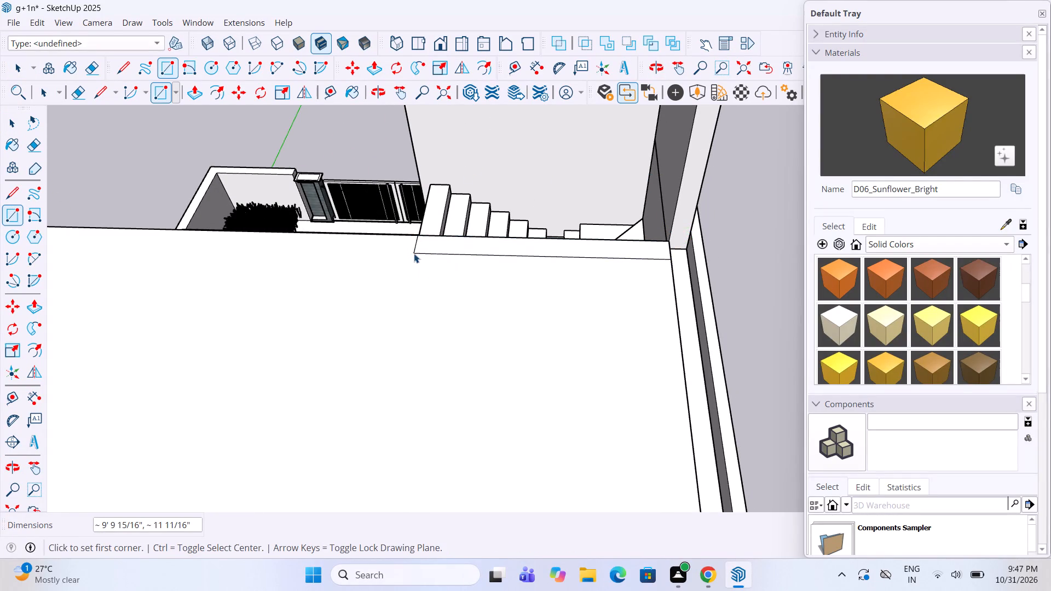
Push/Pull the strip along the slab's staircase edge up to the top of the adjoining raised side wall.
{"action": "type", "text": "p"}
{"action": "left_click", "coordinate": [435, 240]}
{"action": "scroll", "coordinate": [464, 222], "scroll_direction": "down", "scroll_amount": 6}
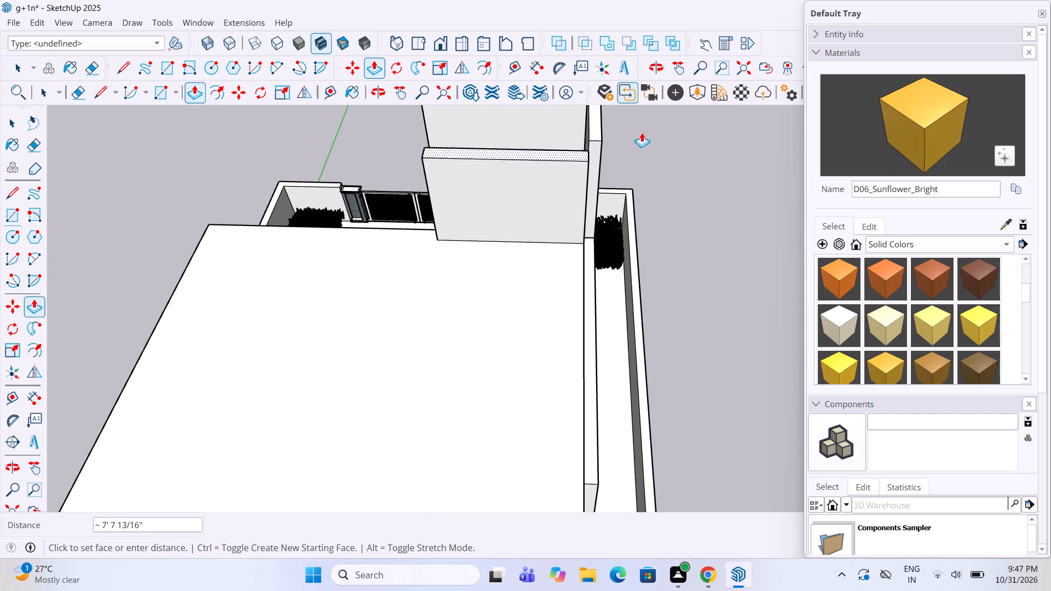
{"action": "left_click", "coordinate": [590, 132]}
{"action": "key", "text": "space"}
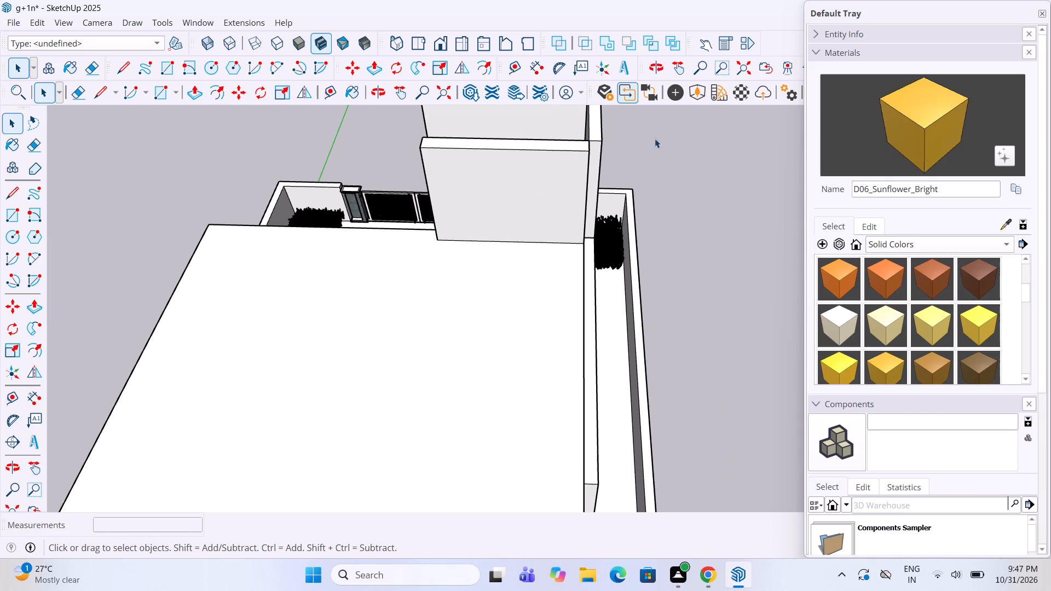
{"action": "left_click", "coordinate": [674, 138]}
Draw a rectangle 11' 4 1/2" by about 8' 9" over the stairwell, from the front wall's outer corner to the opposite wall's corner.
{"action": "scroll", "coordinate": [279, 294], "scroll_direction": "down", "scroll_amount": 4}
{"action": "middle_click_drag", "start_coordinate": [251, 287], "coordinate": [732, 286]}
{"action": "middle_click_drag", "start_coordinate": [590, 318], "coordinate": [597, 318]}
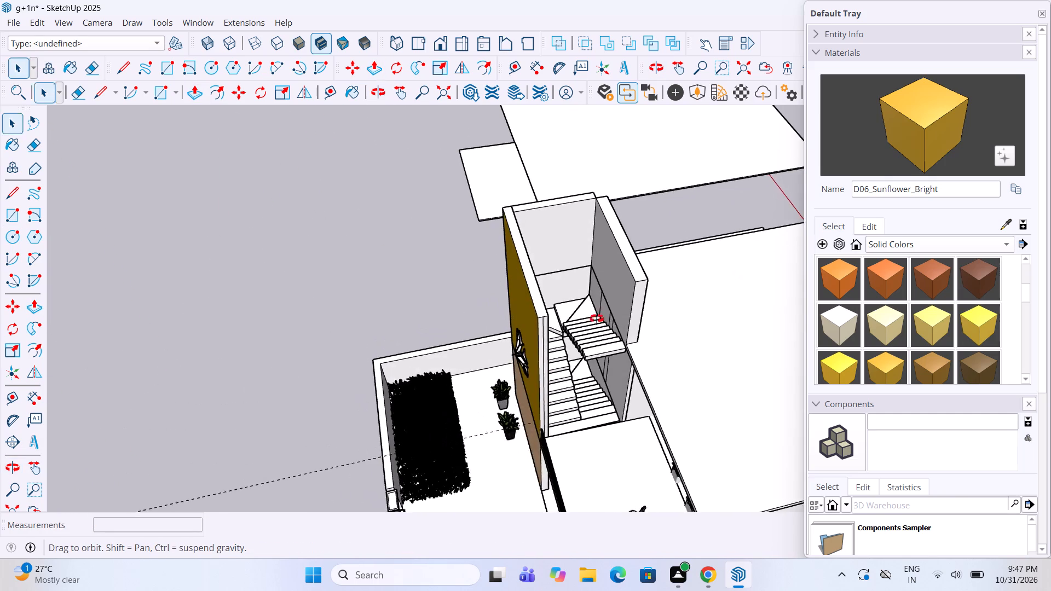
{"action": "middle_click_drag", "start_coordinate": [597, 318], "coordinate": [731, 312]}
{"action": "scroll", "coordinate": [707, 197], "scroll_direction": "up", "scroll_amount": 1}
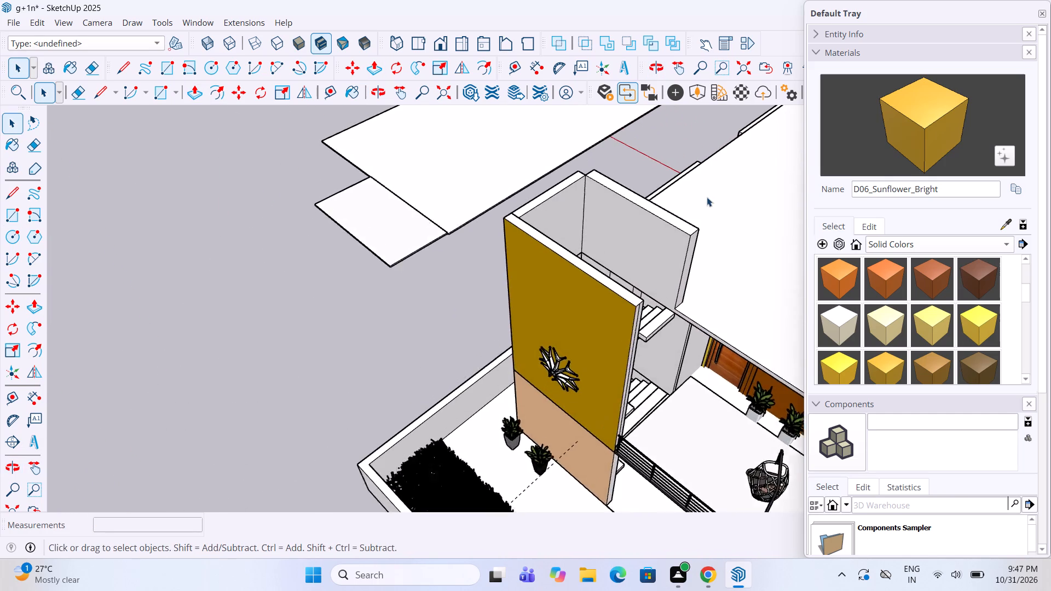
{"action": "scroll", "coordinate": [707, 197], "scroll_direction": "up", "scroll_amount": 2}
{"action": "left_click", "coordinate": [7, 214]}
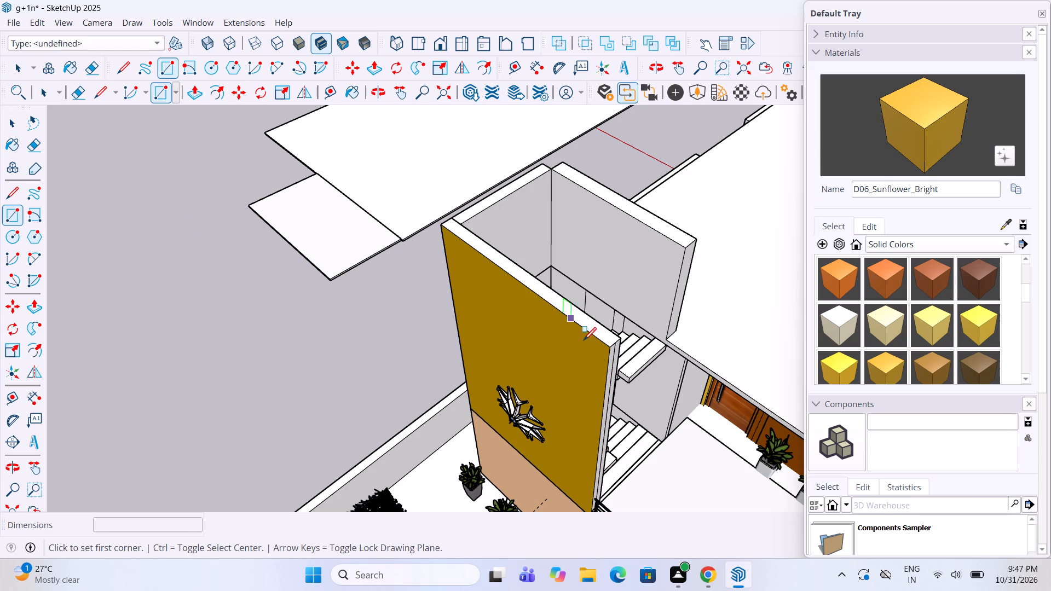
{"action": "left_click", "coordinate": [610, 352]}
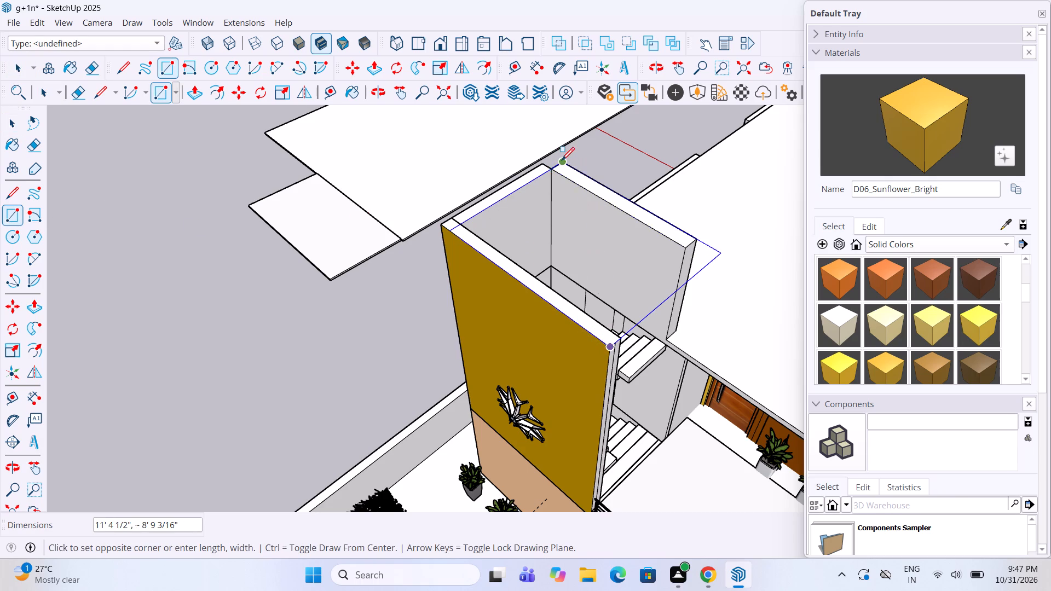
{"action": "left_click", "coordinate": [563, 161]}
{"action": "middle_click_drag", "start_coordinate": [570, 237], "coordinate": [578, 242]}
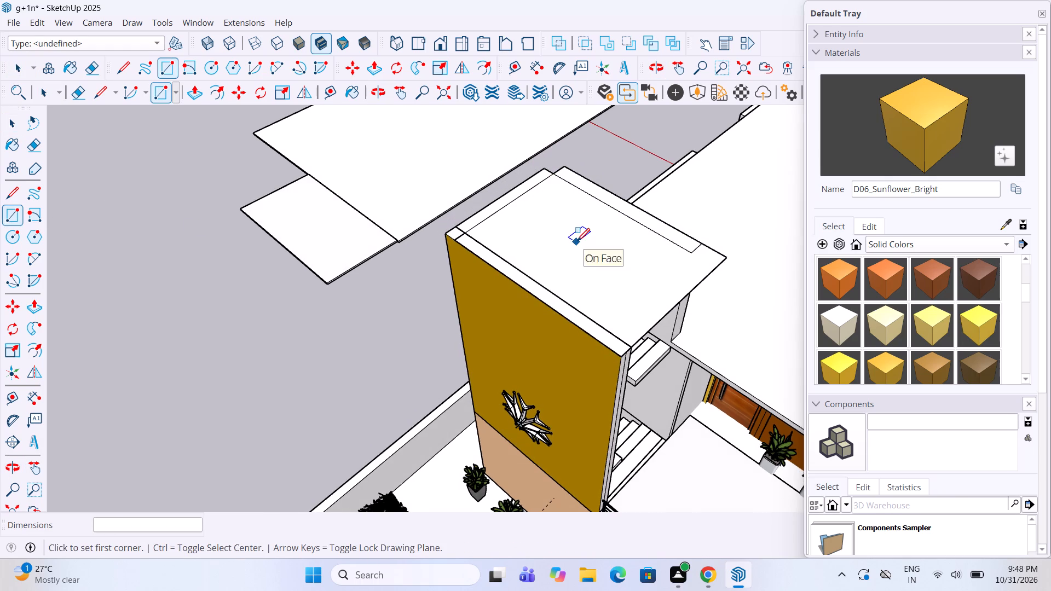
{"action": "key", "text": "space"}
Push/Pull the stairwell cover face up 5" to form its slab.
{"action": "key", "text": "p"}
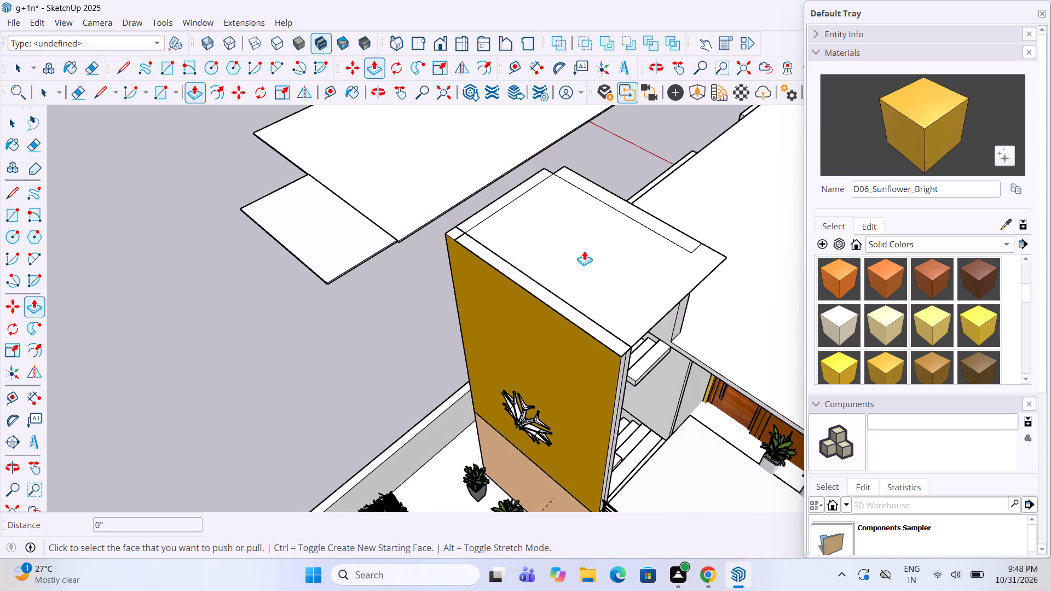
{"action": "left_click", "coordinate": [593, 259]}
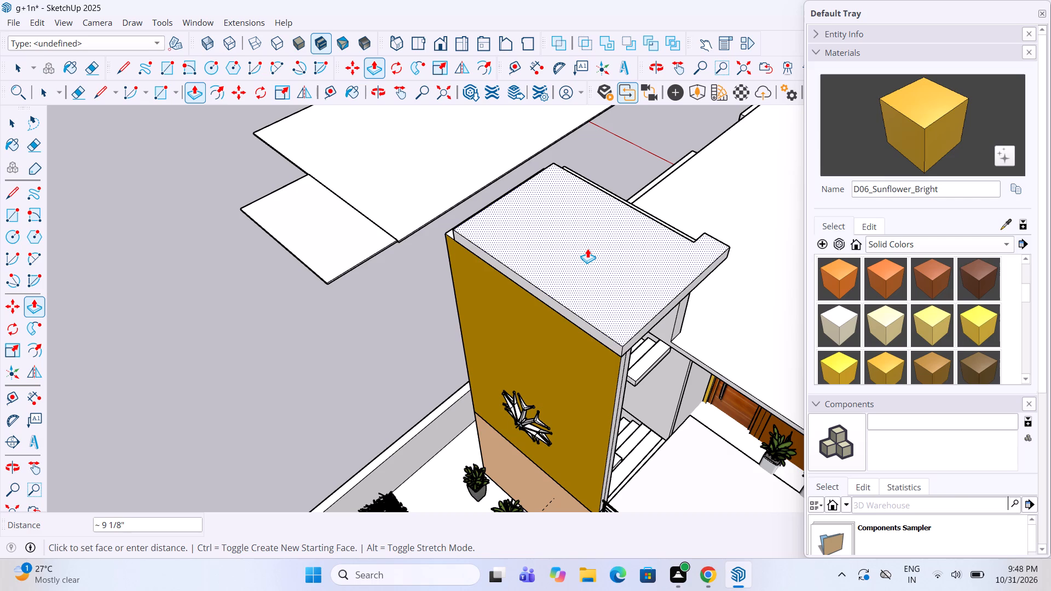
{"action": "type", "text": "5\""}
{"action": "key", "text": "Return"}
Push/Pull the uncovered wall-top strips on the slab-side wall and the side wall up 5", level with the stairwell slab.
{"action": "middle_click_drag", "start_coordinate": [570, 219], "coordinate": [666, 219]}
{"action": "scroll", "coordinate": [667, 192], "scroll_direction": "up", "scroll_amount": 3}
{"action": "left_click", "coordinate": [678, 181]}
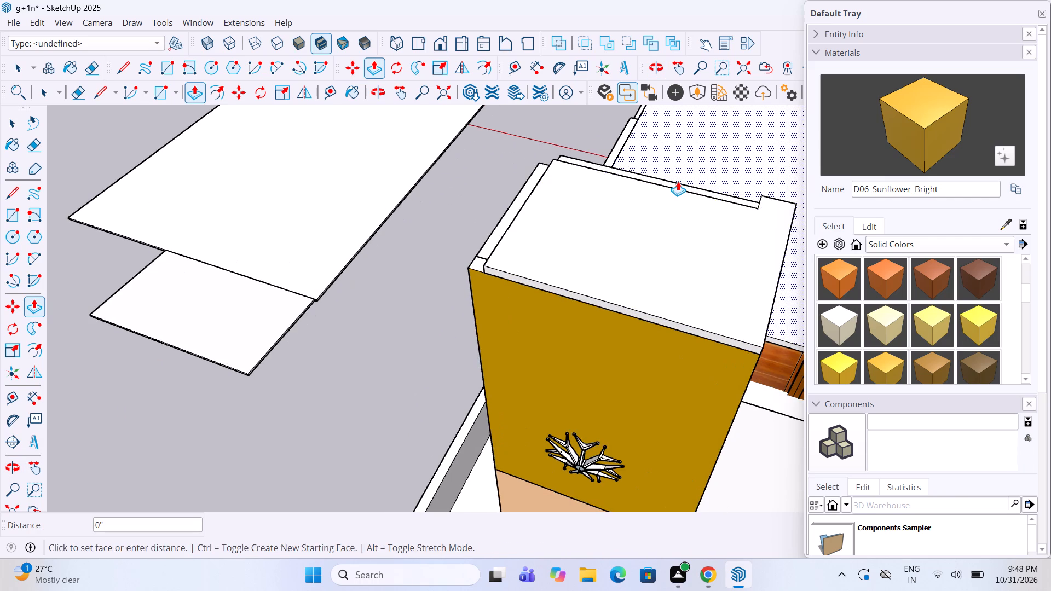
{"action": "middle_click_drag", "start_coordinate": [678, 181], "coordinate": [708, 255]}
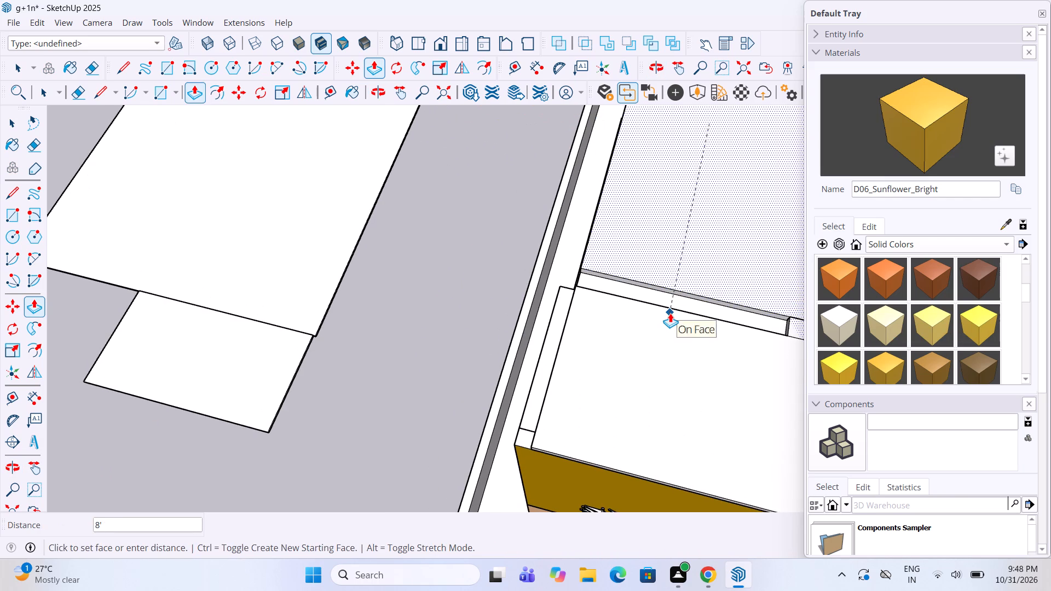
{"action": "key", "text": "Escape"}
{"action": "double_click", "coordinate": [670, 299]}
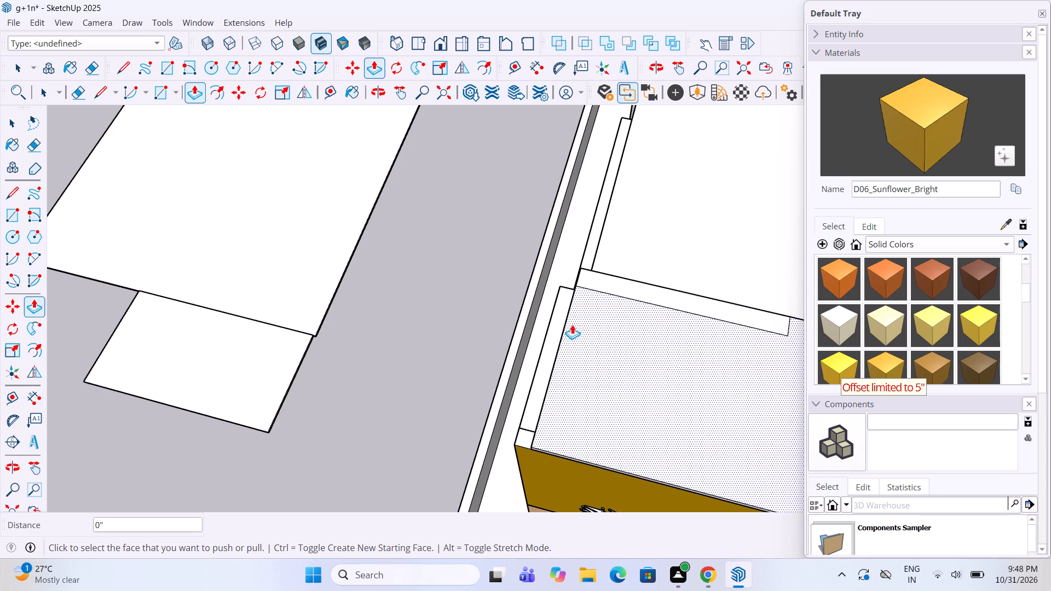
{"action": "double_click", "coordinate": [555, 334]}
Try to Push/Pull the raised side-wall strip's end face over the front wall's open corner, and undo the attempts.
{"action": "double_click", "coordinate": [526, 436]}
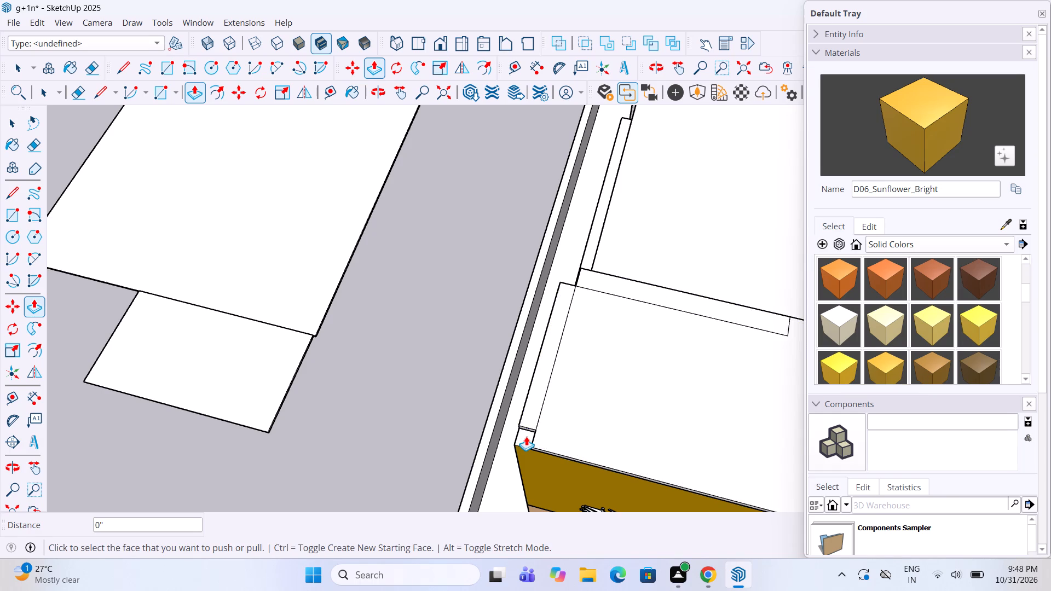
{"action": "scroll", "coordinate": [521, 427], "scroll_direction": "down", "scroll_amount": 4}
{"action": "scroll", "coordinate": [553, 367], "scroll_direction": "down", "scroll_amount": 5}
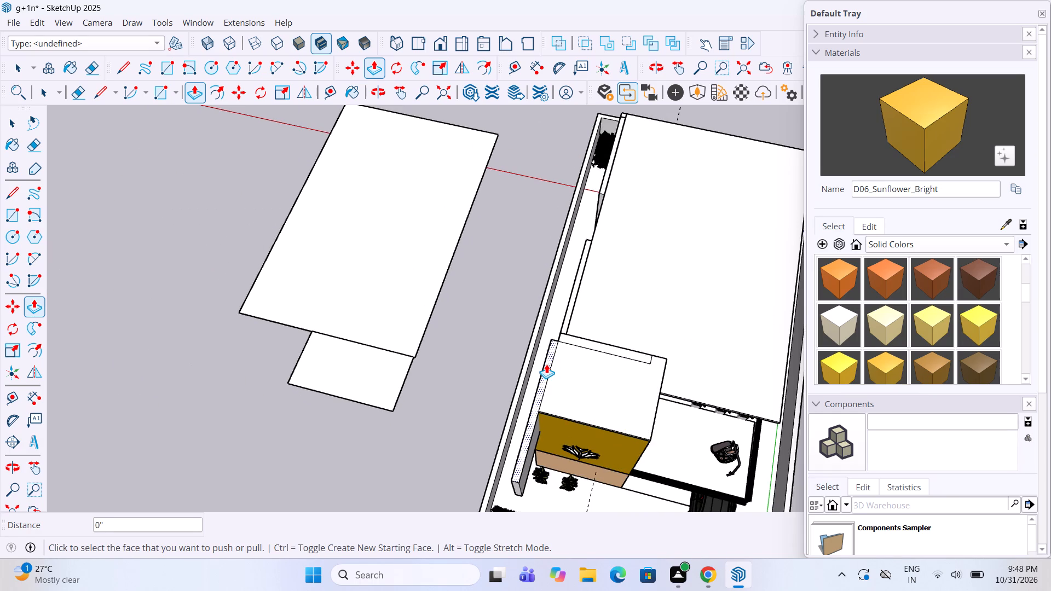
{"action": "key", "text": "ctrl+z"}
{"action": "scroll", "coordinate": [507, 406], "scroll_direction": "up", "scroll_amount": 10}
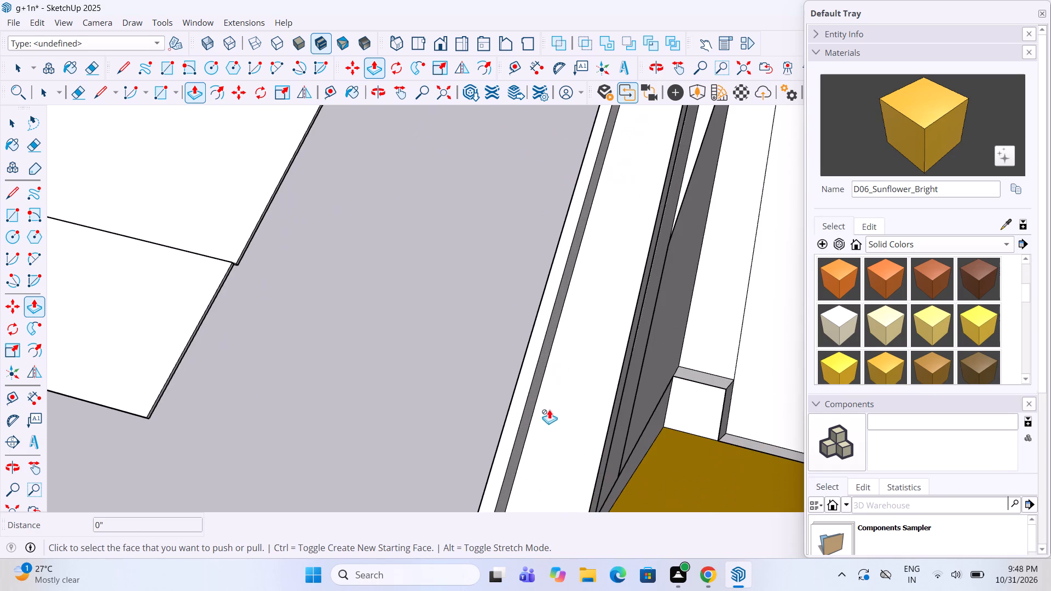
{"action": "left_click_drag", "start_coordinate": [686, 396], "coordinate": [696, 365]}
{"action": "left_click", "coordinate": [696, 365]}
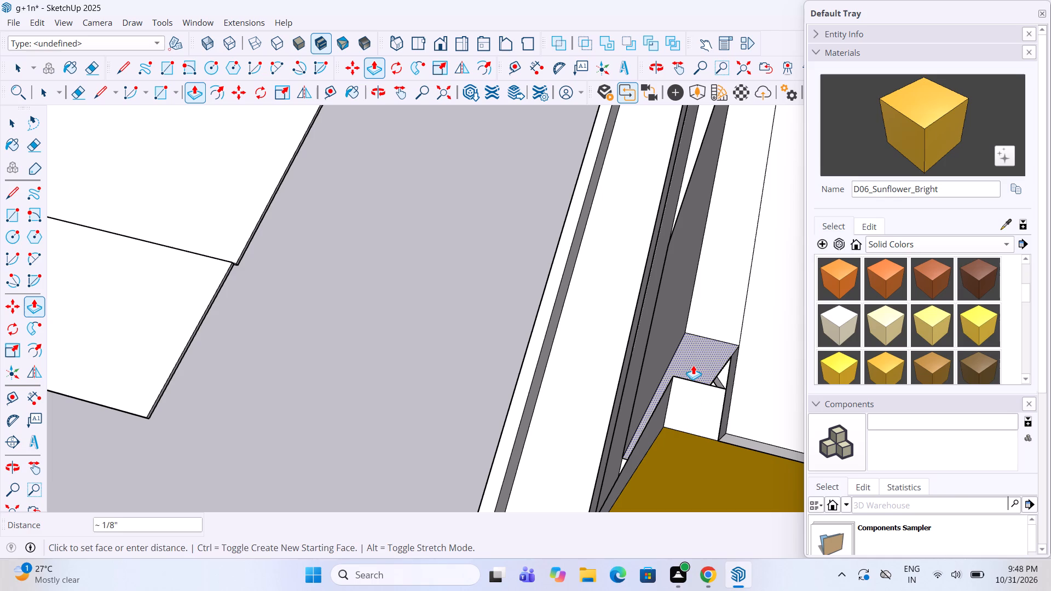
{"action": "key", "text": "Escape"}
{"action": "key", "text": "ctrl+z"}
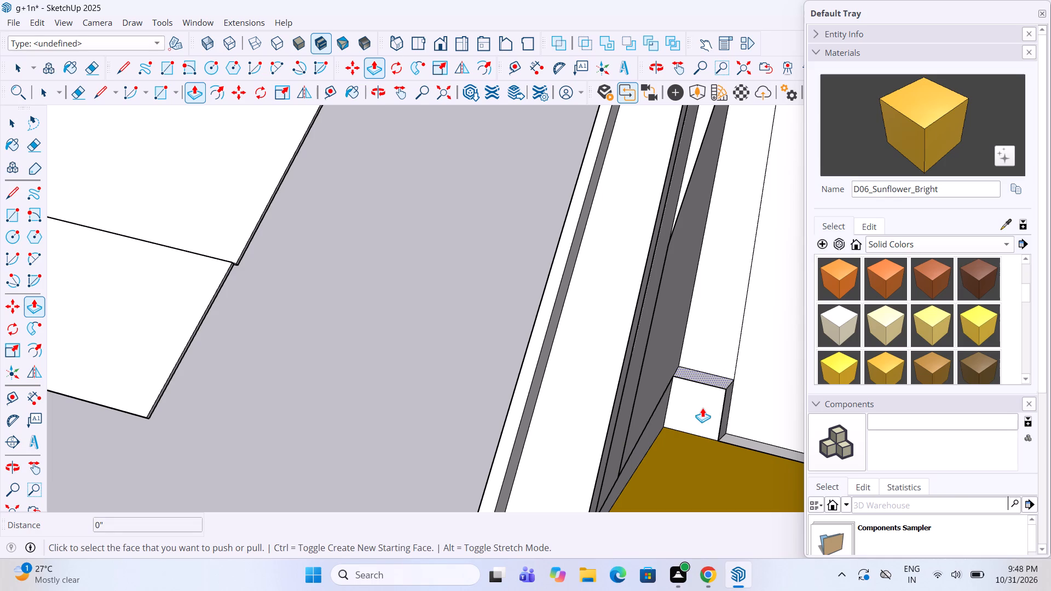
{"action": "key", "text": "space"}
Inside the front wall group, Push/Pull the wall's top face up to the top of the stairwell slab, closing the open corner.
{"action": "left_click", "coordinate": [696, 405]}
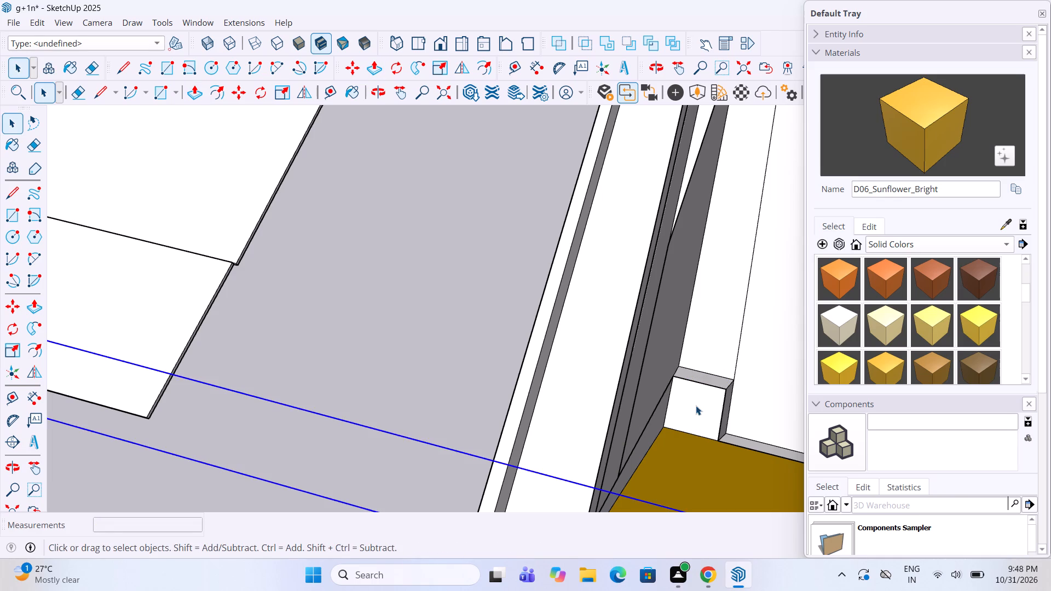
{"action": "scroll", "coordinate": [631, 325], "scroll_direction": "down", "scroll_amount": 12}
{"action": "left_click", "coordinate": [448, 458]}
{"action": "middle_click_drag", "start_coordinate": [473, 337], "coordinate": [651, 310]}
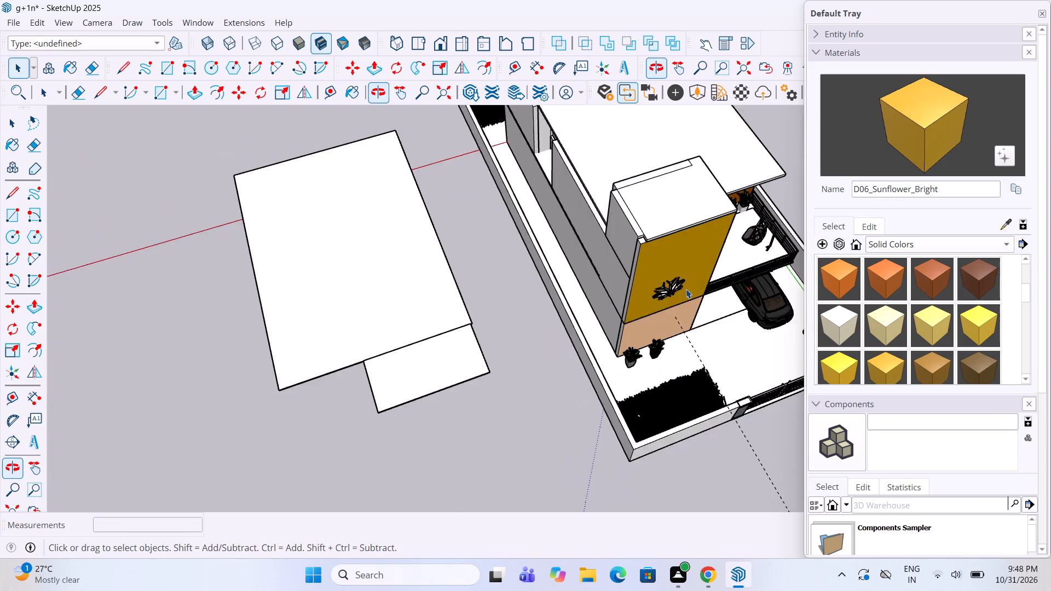
{"action": "scroll", "coordinate": [702, 274], "scroll_direction": "up", "scroll_amount": 2}
{"action": "scroll", "coordinate": [631, 228], "scroll_direction": "up", "scroll_amount": 5}
{"action": "double_click", "coordinate": [626, 234]}
{"action": "scroll", "coordinate": [625, 226], "scroll_direction": "up", "scroll_amount": 5}
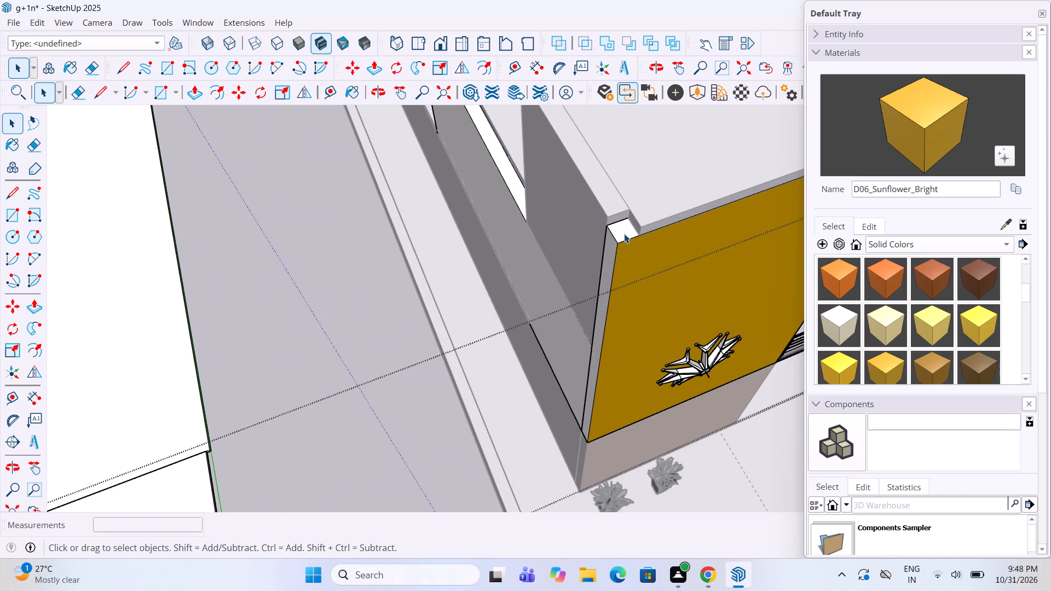
{"action": "double_click", "coordinate": [624, 234]}
{"action": "triple_click", "coordinate": [626, 235]}
{"action": "left_click", "coordinate": [623, 229]}
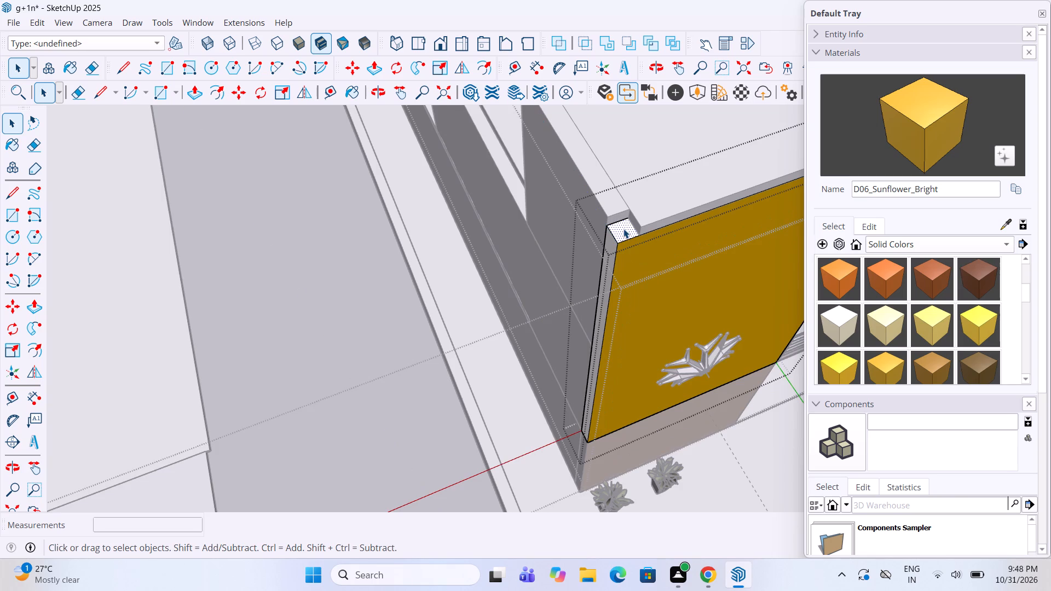
{"action": "key", "text": "p"}
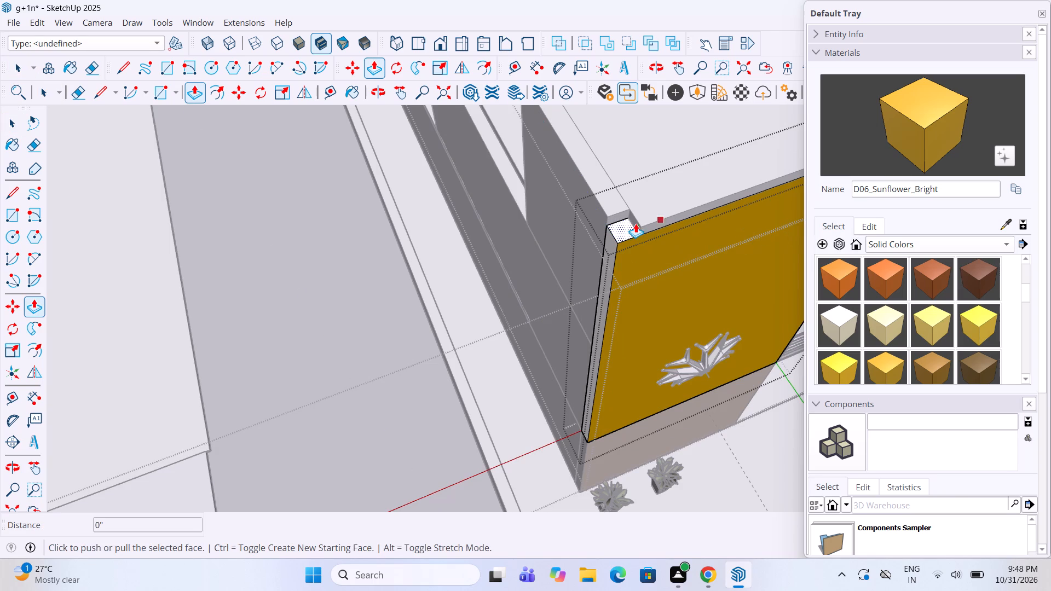
{"action": "double_click", "coordinate": [634, 223]}
{"action": "left_click", "coordinate": [622, 229]}
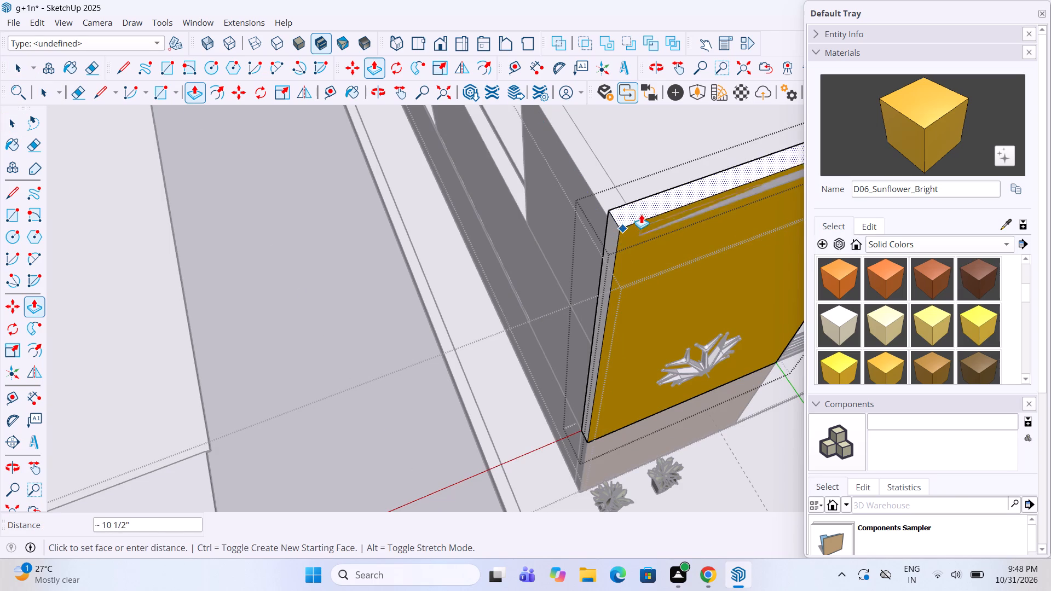
{"action": "left_click", "coordinate": [600, 204]}
{"action": "key", "text": "space"}
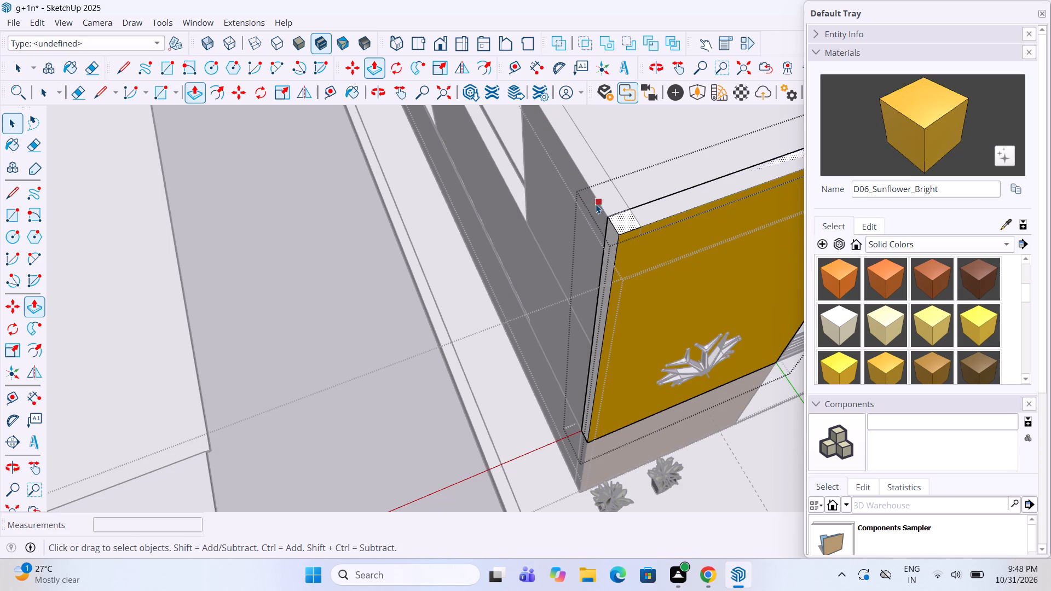
{"action": "left_click", "coordinate": [324, 318]}
{"action": "scroll", "coordinate": [372, 317], "scroll_direction": "down", "scroll_amount": 6}
{"action": "left_click", "coordinate": [426, 437]}
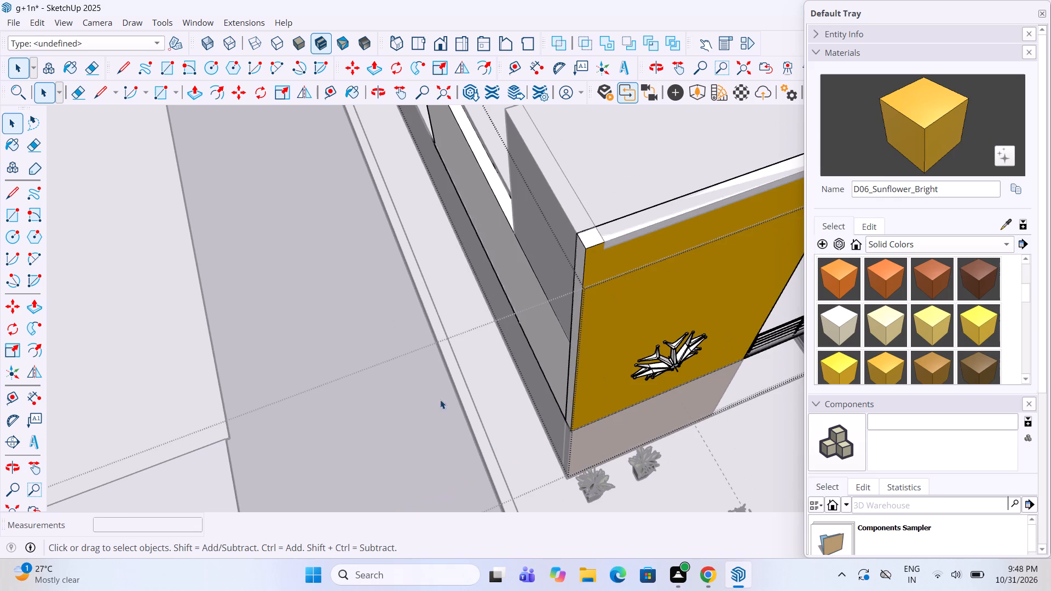
{"action": "scroll", "coordinate": [505, 303], "scroll_direction": "down", "scroll_amount": 17}
{"action": "left_click", "coordinate": [705, 395]}
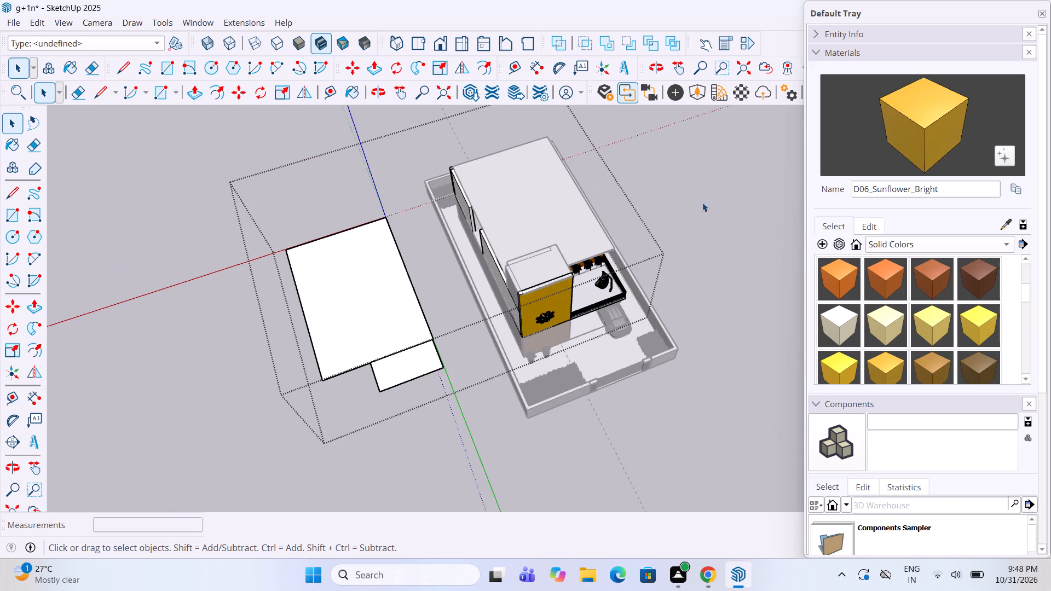
{"action": "left_click", "coordinate": [702, 183]}
Draw a rectangle about 11 13/16" by 9" on the side wall's top, at the stairwell's open corner beside the roof slab.
{"action": "scroll", "coordinate": [494, 282], "scroll_direction": "up", "scroll_amount": 5}
{"action": "middle_click", "coordinate": [494, 282]}
{"action": "middle_click_drag", "start_coordinate": [611, 224], "coordinate": [872, 224]}
{"action": "scroll", "coordinate": [540, 226], "scroll_direction": "up", "scroll_amount": 3}
{"action": "middle_click_drag", "start_coordinate": [542, 227], "coordinate": [652, 273]}
{"action": "scroll", "coordinate": [647, 299], "scroll_direction": "up", "scroll_amount": 8}
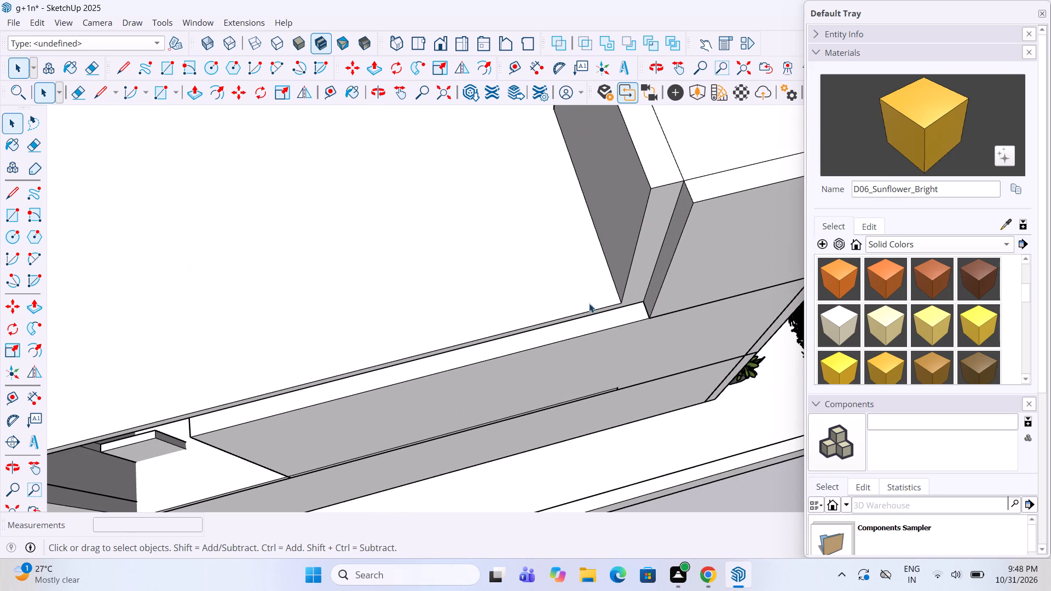
{"action": "left_click", "coordinate": [13, 228]}
{"action": "left_click", "coordinate": [13, 215]}
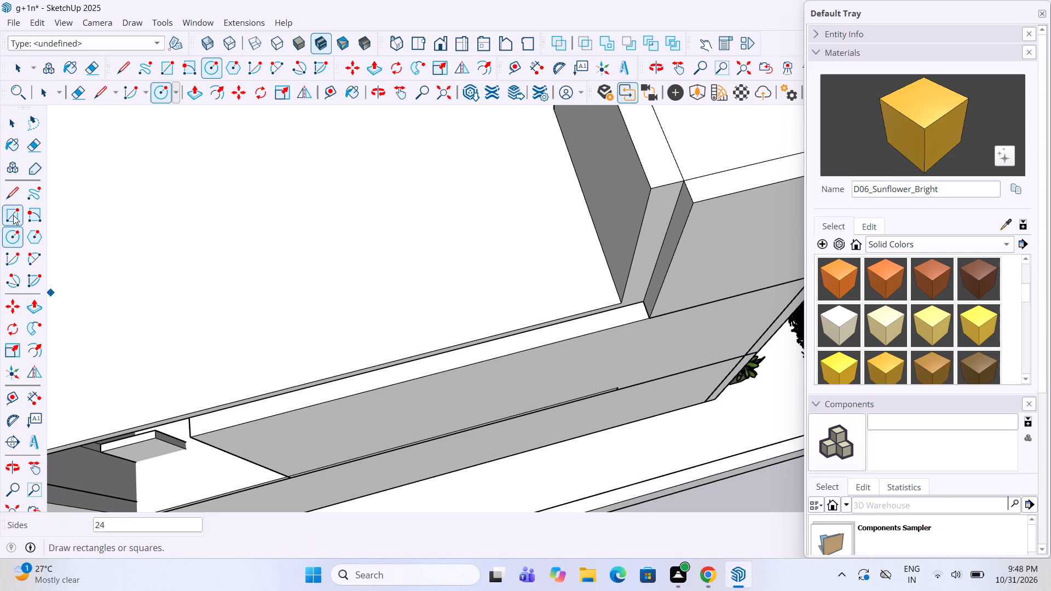
{"action": "scroll", "coordinate": [585, 315], "scroll_direction": "up", "scroll_amount": 3}
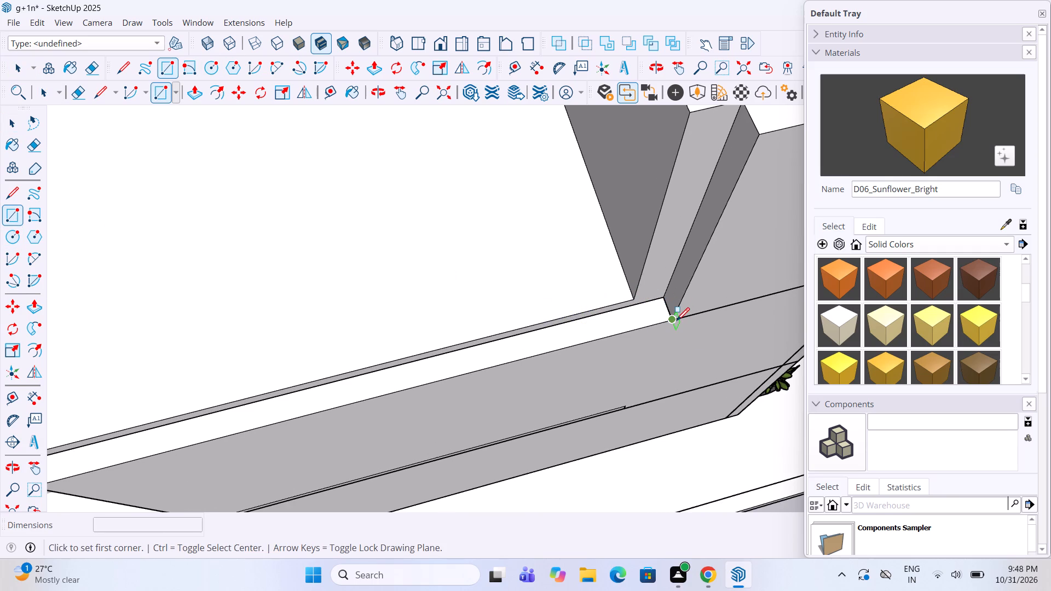
{"action": "left_click", "coordinate": [677, 322]}
{"action": "left_click", "coordinate": [632, 305]}
{"action": "key", "text": "space"}
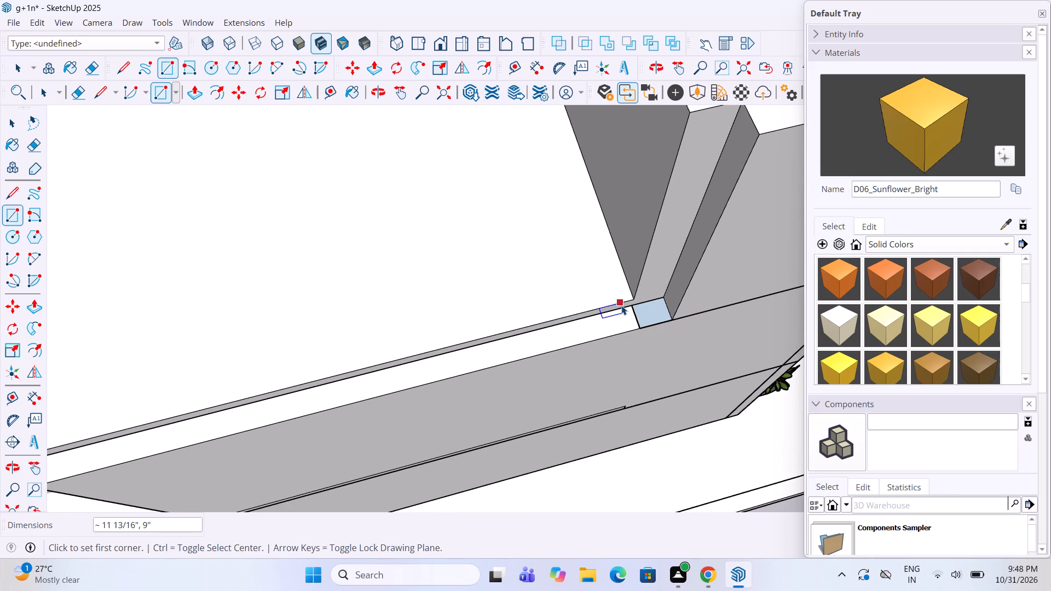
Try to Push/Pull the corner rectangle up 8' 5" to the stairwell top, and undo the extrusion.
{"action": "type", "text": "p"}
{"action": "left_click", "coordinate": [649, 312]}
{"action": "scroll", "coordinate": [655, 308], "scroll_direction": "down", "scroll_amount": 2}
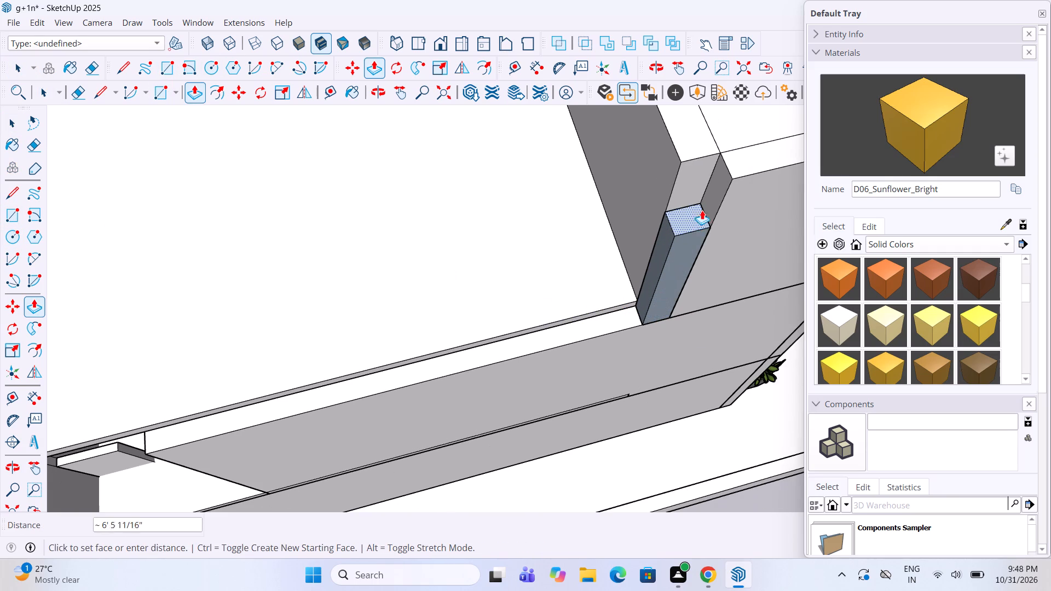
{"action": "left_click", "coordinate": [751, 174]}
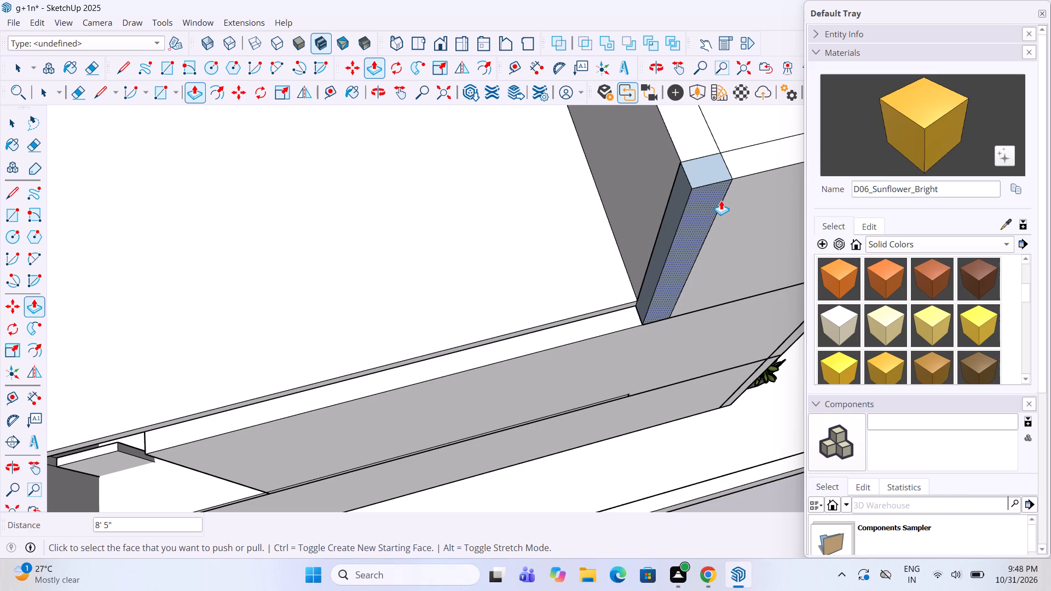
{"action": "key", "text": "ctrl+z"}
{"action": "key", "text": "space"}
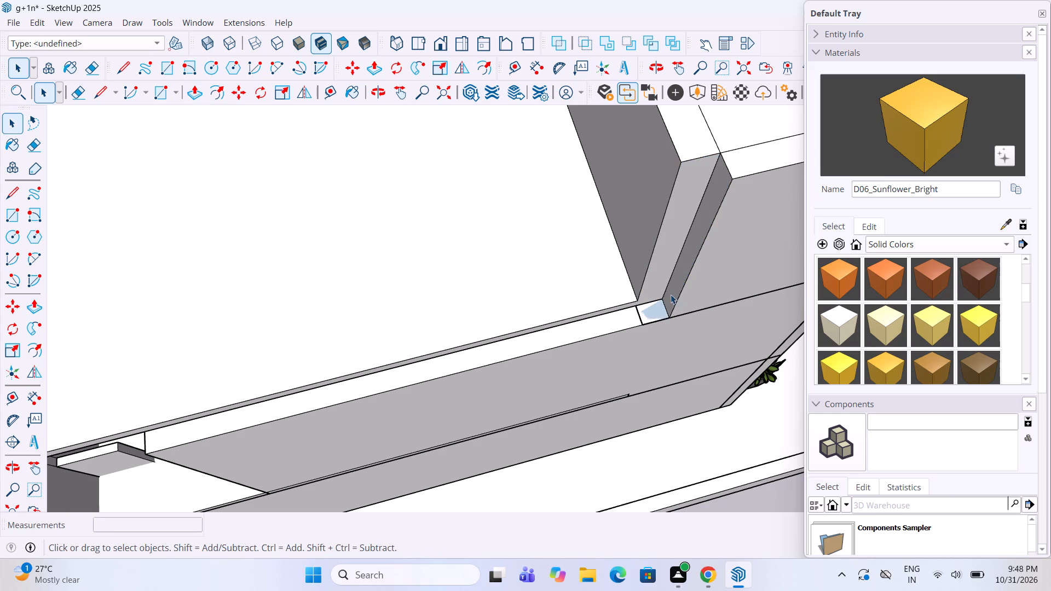
Reverse the corner rectangle's face on the side wall's top.
{"action": "left_click", "coordinate": [646, 308]}
{"action": "right_click", "coordinate": [644, 309]}
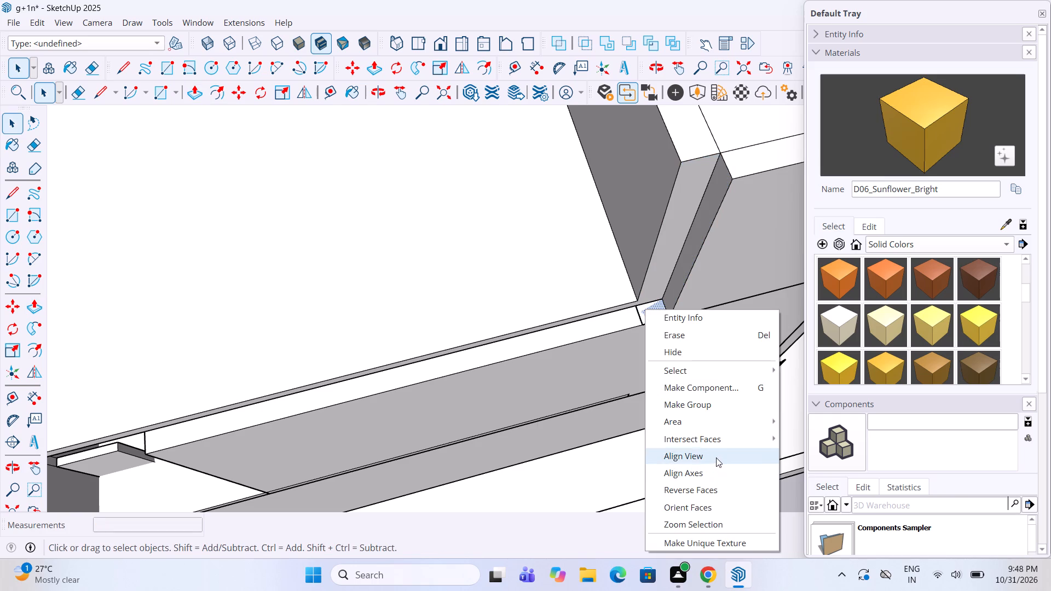
{"action": "left_click", "coordinate": [711, 487]}
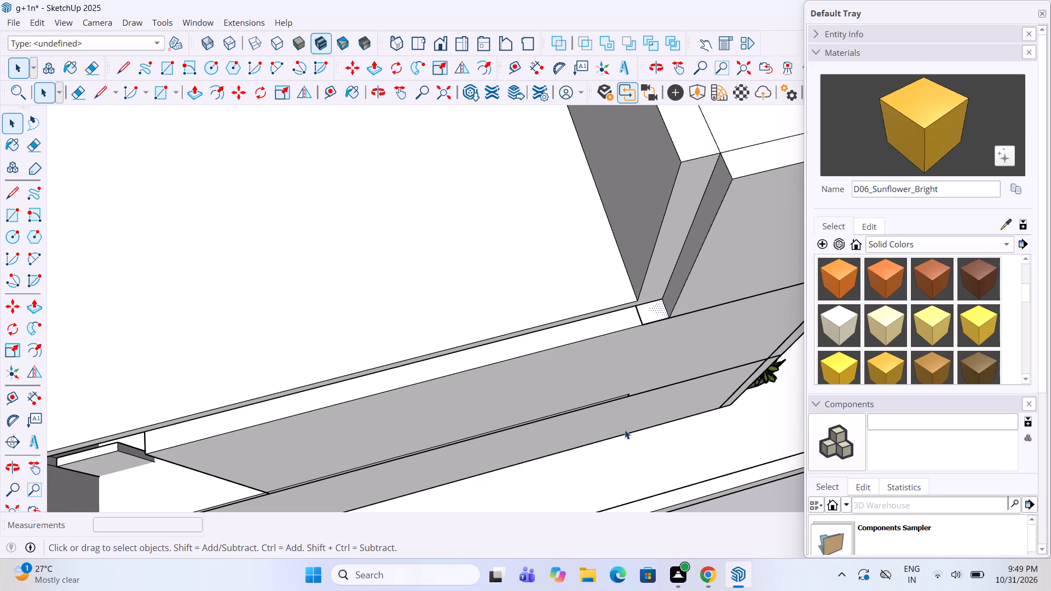
Push/Pull the reversed corner face up until it is level with the top of the stairwell enclosure.
{"action": "key", "text": "p"}
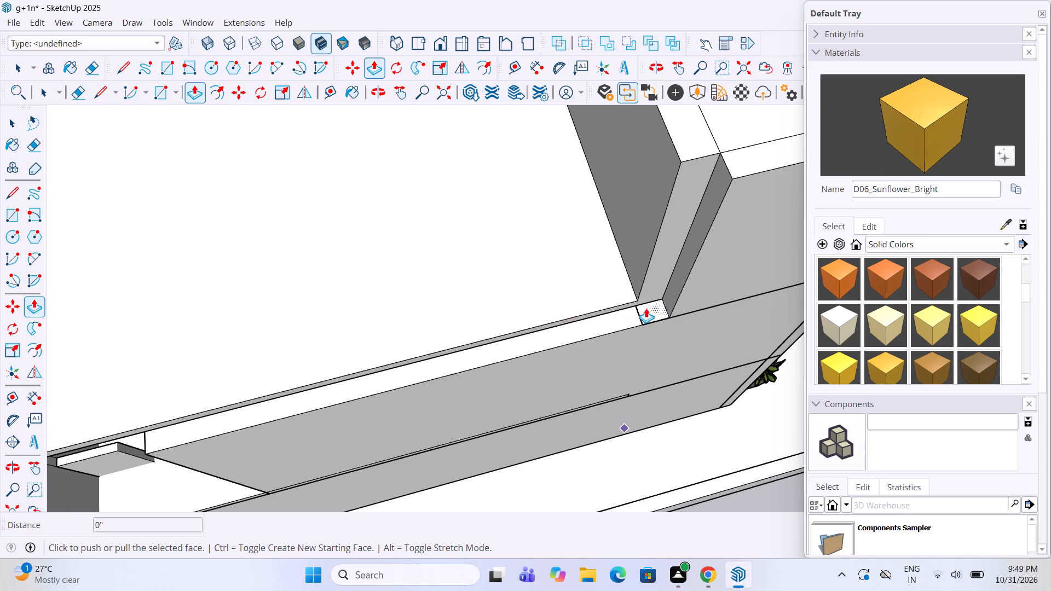
{"action": "left_click", "coordinate": [646, 308]}
{"action": "left_click", "coordinate": [741, 171]}
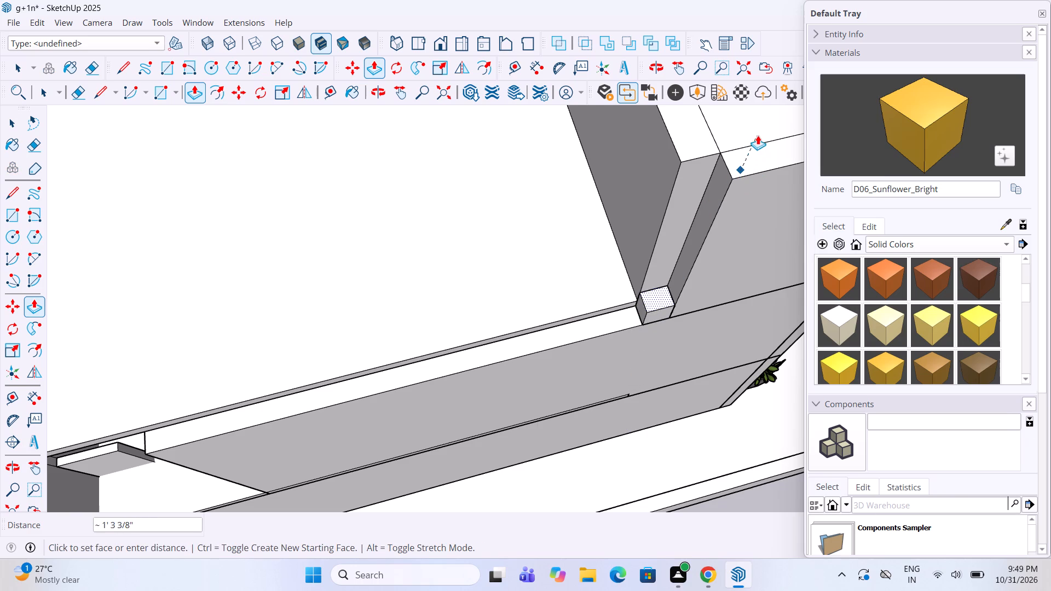
{"action": "left_click", "coordinate": [758, 135]}
{"action": "left_click", "coordinate": [662, 293]}
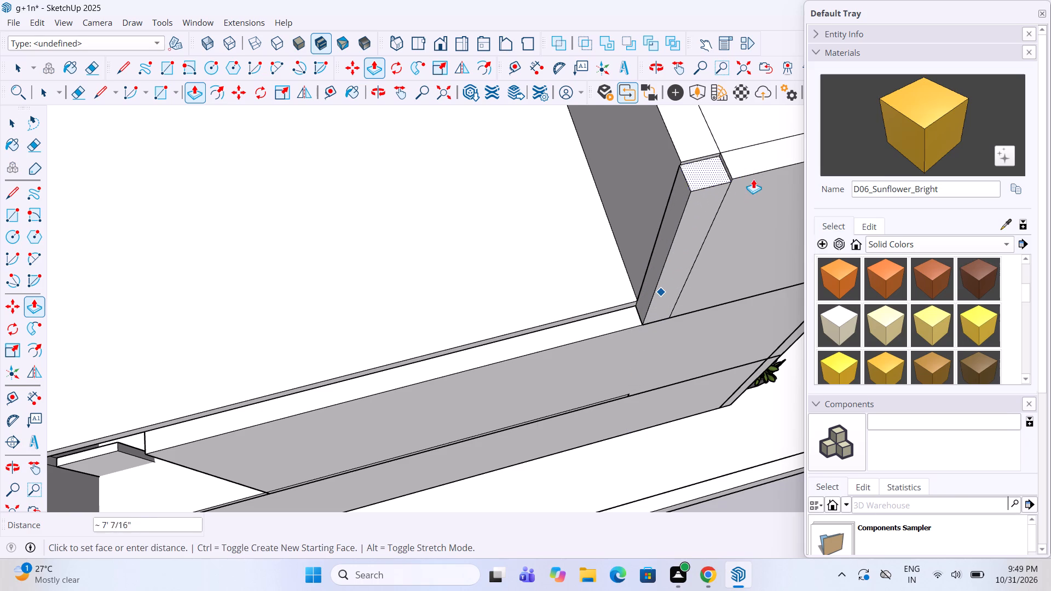
{"action": "left_click", "coordinate": [756, 166]}
{"action": "key", "text": "space"}
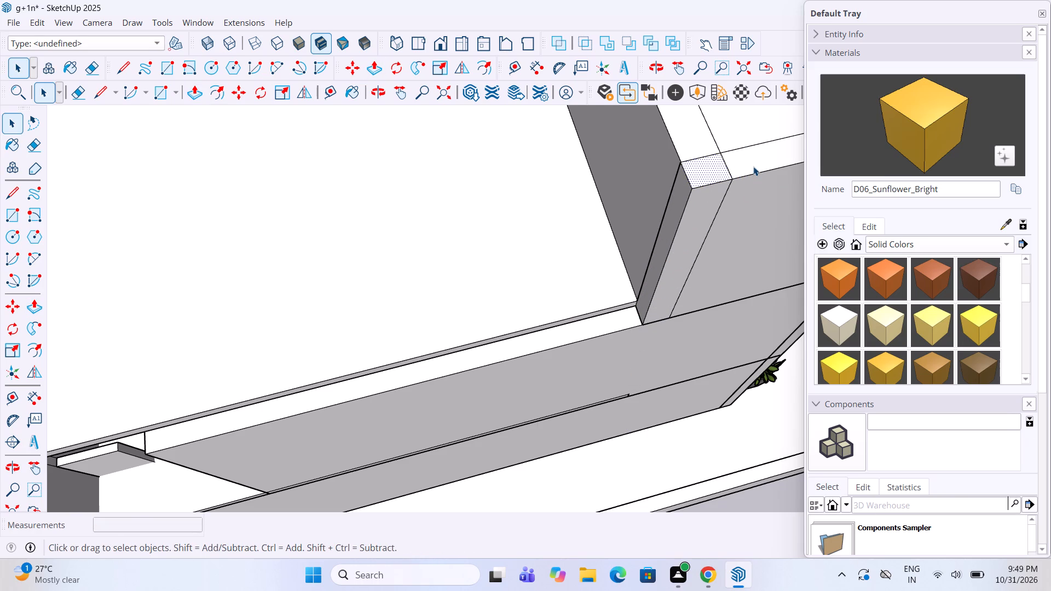
Examine the stairwell enclosure and the whole house from the side and front.
{"action": "scroll", "coordinate": [695, 199], "scroll_direction": "down", "scroll_amount": 4}
{"action": "scroll", "coordinate": [539, 242], "scroll_direction": "down", "scroll_amount": 10}
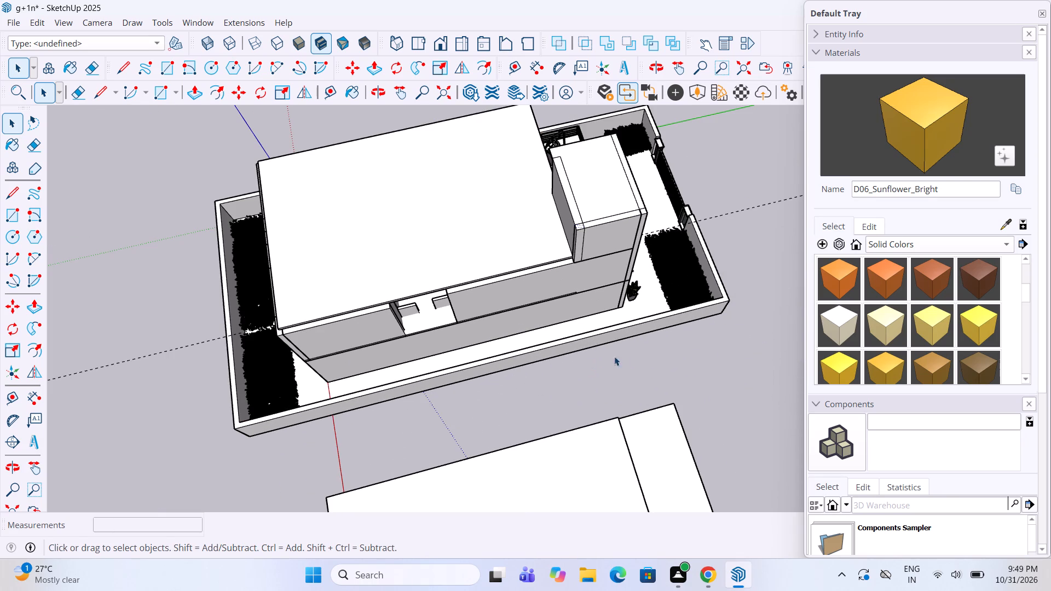
{"action": "left_click", "coordinate": [708, 345]}
{"action": "middle_click_drag", "start_coordinate": [694, 242], "coordinate": [483, 250]}
{"action": "scroll", "coordinate": [468, 252], "scroll_direction": "down", "scroll_amount": 3}
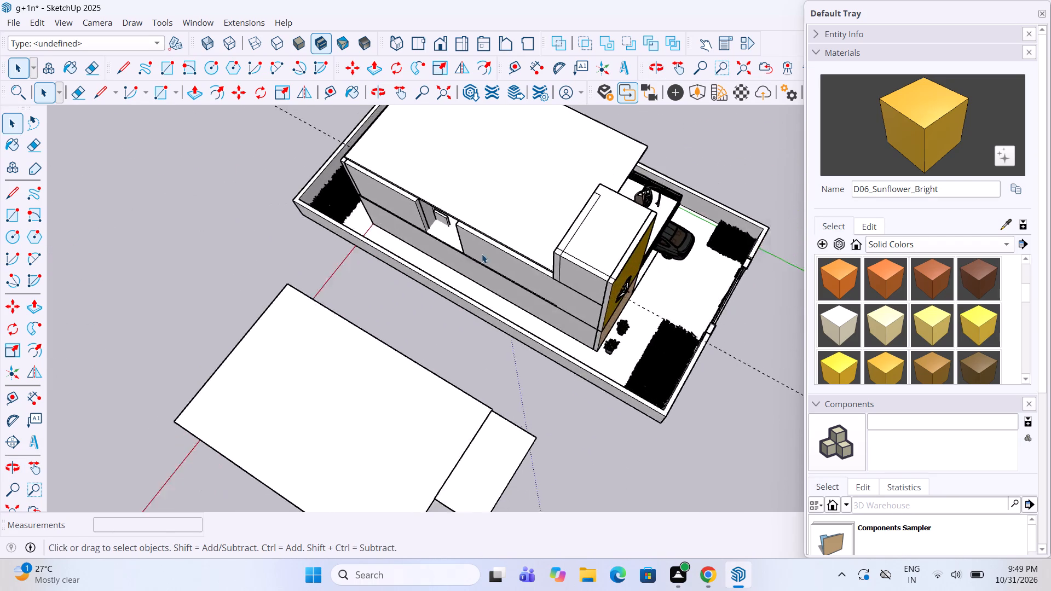
{"action": "scroll", "coordinate": [482, 254], "scroll_direction": "down", "scroll_amount": 2}
{"action": "scroll", "coordinate": [598, 254], "scroll_direction": "up", "scroll_amount": 5}
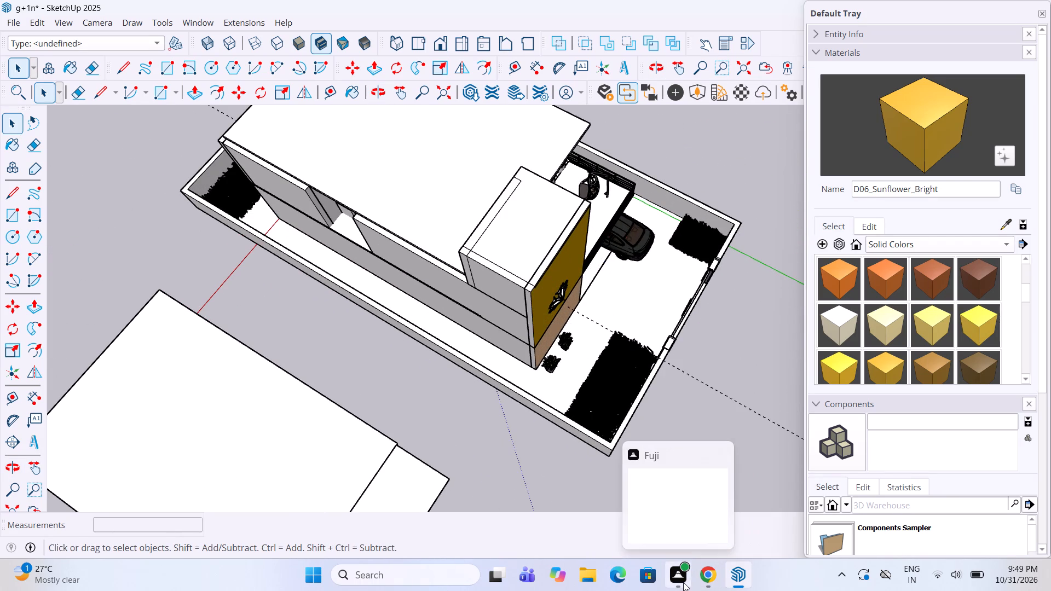
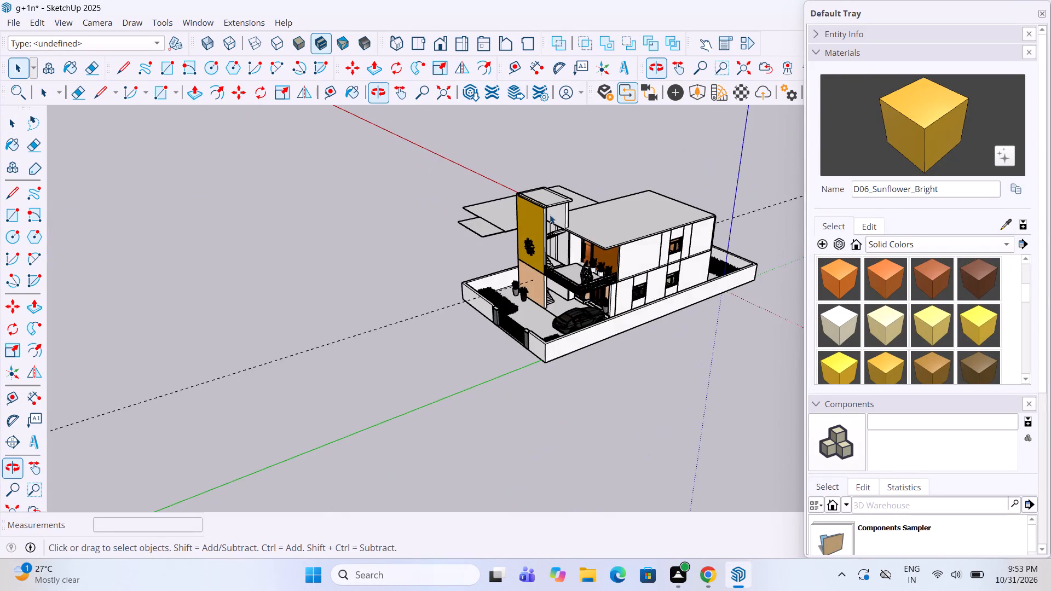
Examine the stairwell enclosure, its stair flights and the front edge of the roof slab above the balcony.
{"action": "scroll", "coordinate": [551, 216], "scroll_direction": "up", "scroll_amount": 9}
{"action": "middle_click_drag", "start_coordinate": [552, 258], "coordinate": [593, 276]}
{"action": "scroll", "coordinate": [593, 276], "scroll_direction": "up", "scroll_amount": 4}
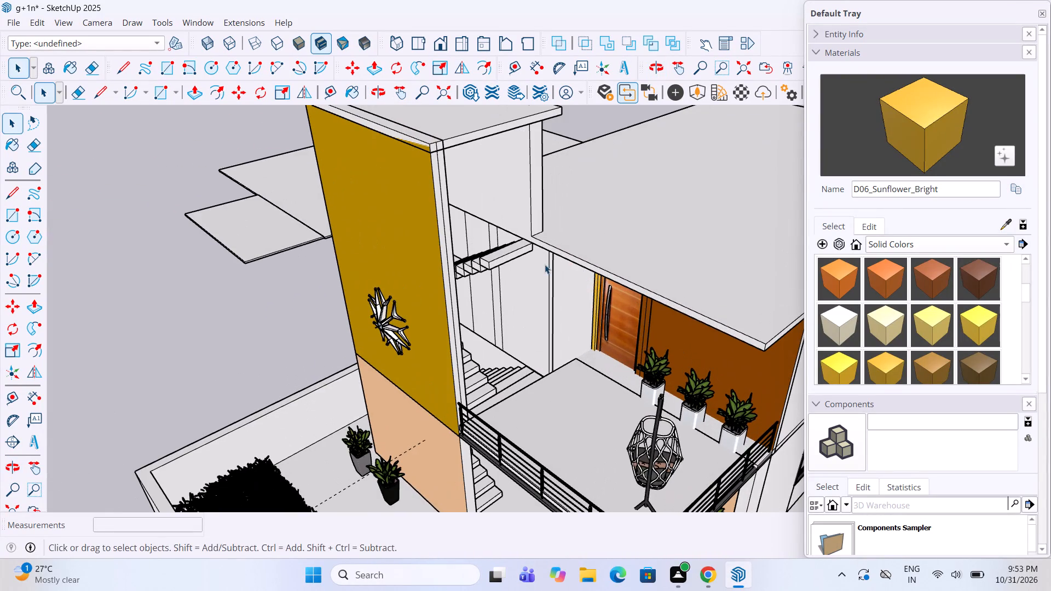
{"action": "middle_click_drag", "start_coordinate": [544, 264], "coordinate": [573, 284]}
{"action": "scroll", "coordinate": [572, 284], "scroll_direction": "up", "scroll_amount": 3}
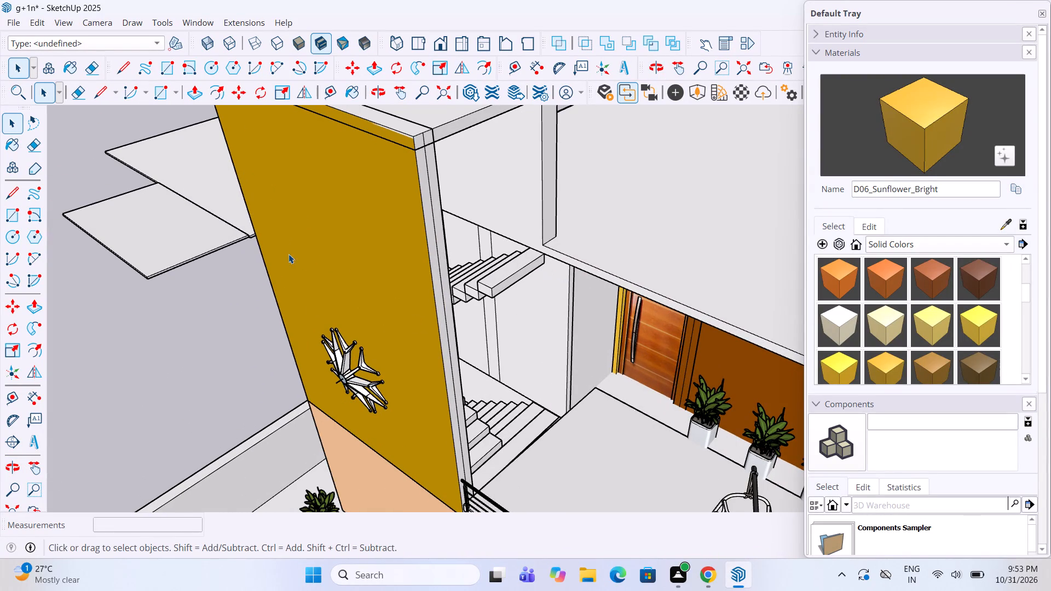
{"action": "scroll", "coordinate": [361, 310], "scroll_direction": "down", "scroll_amount": 2}
{"action": "middle_click_drag", "start_coordinate": [386, 317], "coordinate": [428, 322]}
{"action": "scroll", "coordinate": [561, 246], "scroll_direction": "up", "scroll_amount": 8}
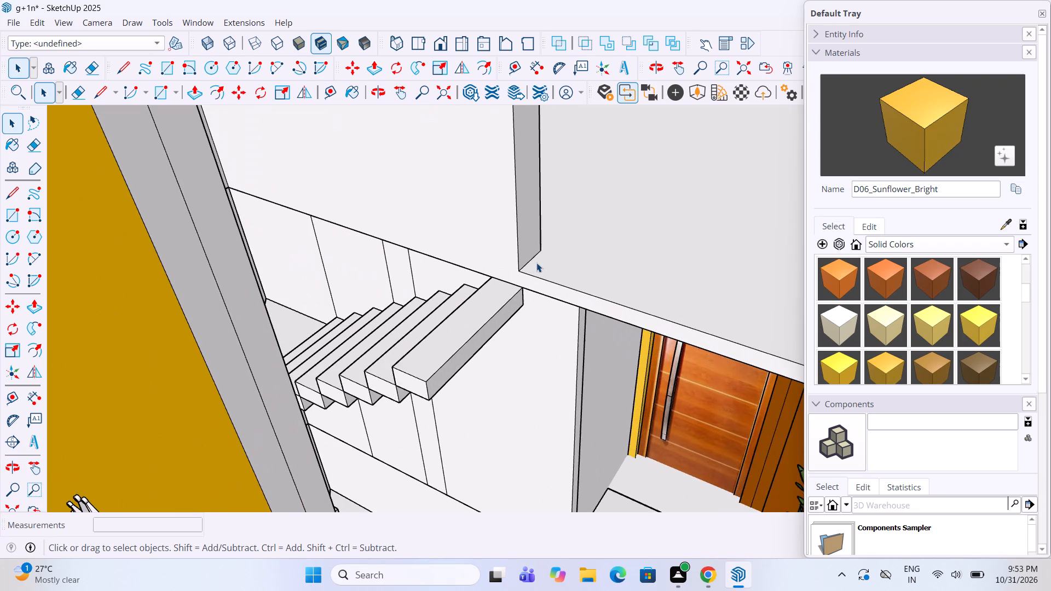
{"action": "scroll", "coordinate": [536, 263], "scroll_direction": "down", "scroll_amount": 10}
{"action": "middle_click_drag", "start_coordinate": [504, 289], "coordinate": [538, 313]}
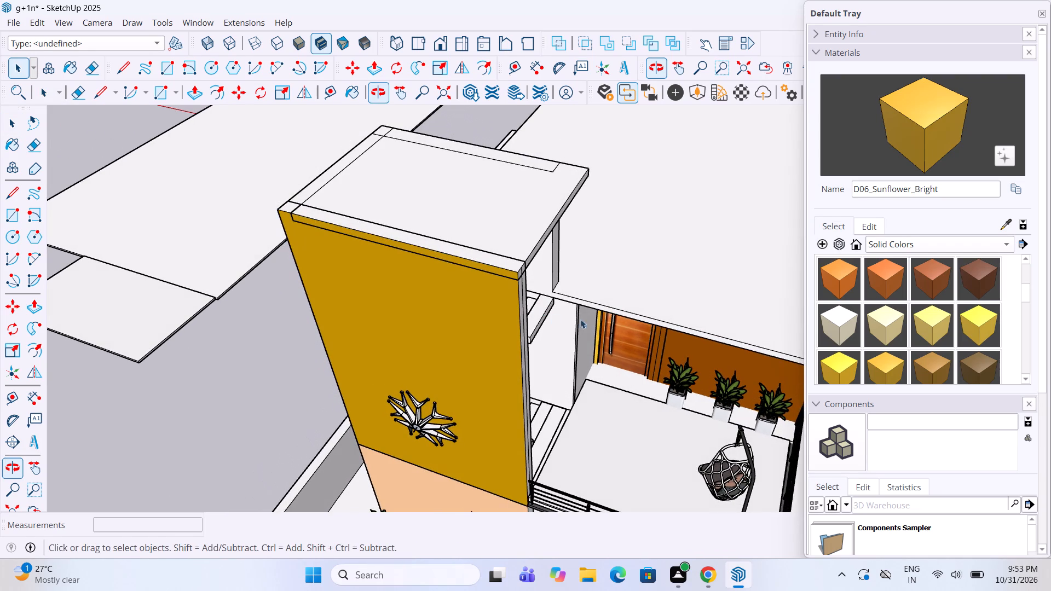
{"action": "scroll", "coordinate": [463, 351], "scroll_direction": "down", "scroll_amount": 3}
{"action": "middle_click_drag", "start_coordinate": [491, 349], "coordinate": [546, 343]}
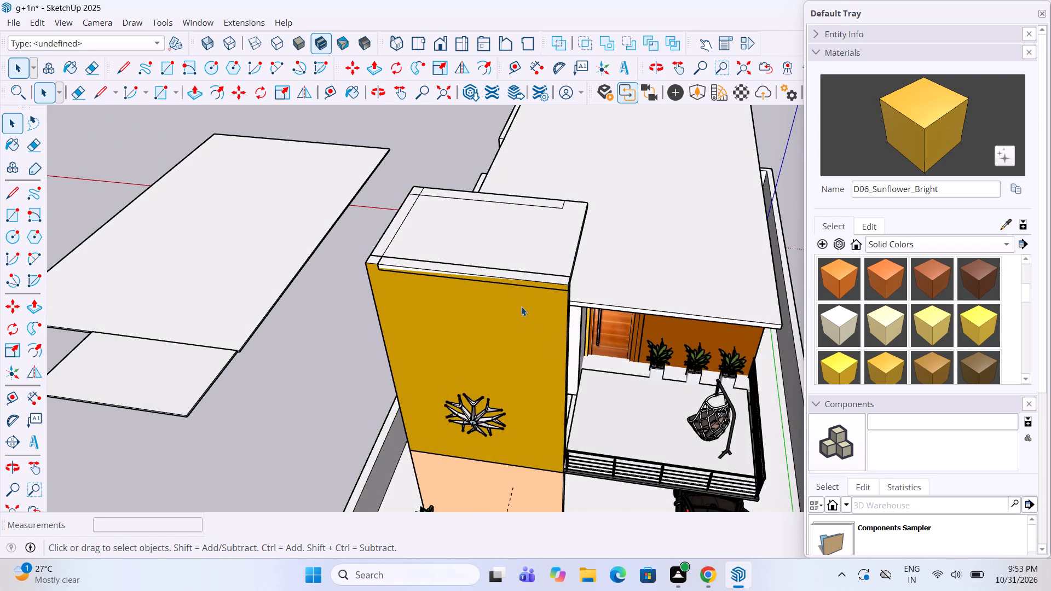
{"action": "scroll", "coordinate": [521, 306], "scroll_direction": "down", "scroll_amount": 5}
Draw a line about 5 1/8" long across the roof slab's front edge face at the corner of the stairwell wall.
{"action": "scroll", "coordinate": [734, 316], "scroll_direction": "up", "scroll_amount": 5}
{"action": "double_click", "coordinate": [579, 320]}
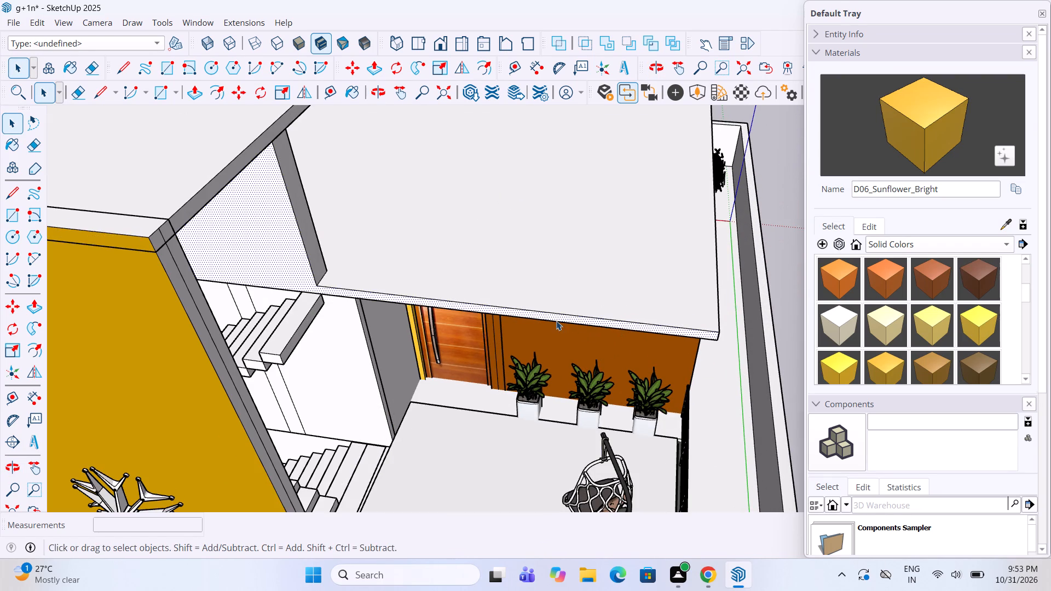
{"action": "left_click", "coordinate": [547, 321]}
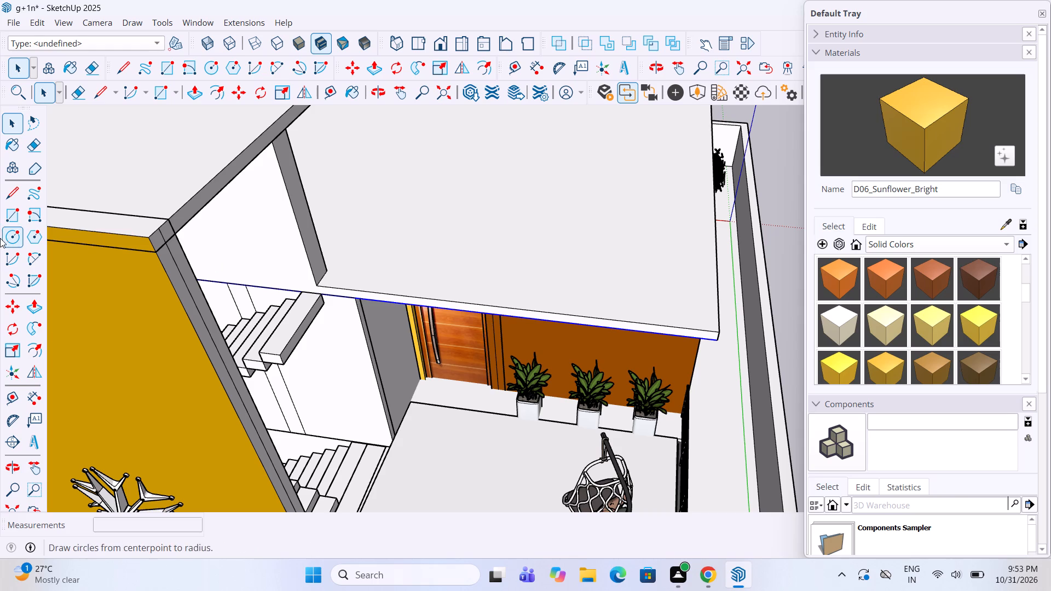
{"action": "left_click", "coordinate": [15, 198]}
{"action": "left_click", "coordinate": [315, 288]}
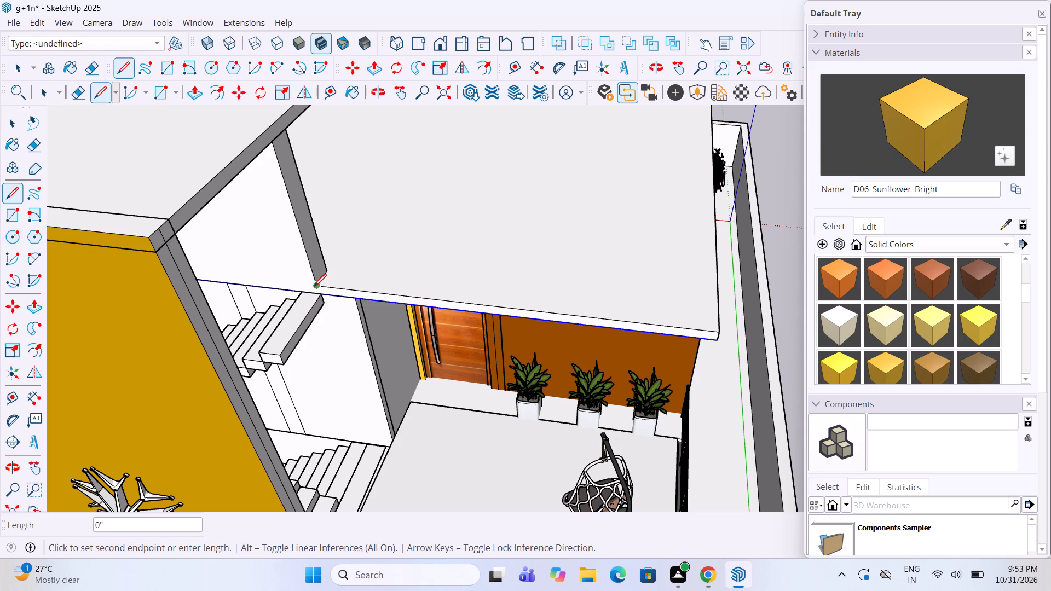
{"action": "left_click", "coordinate": [314, 301]}
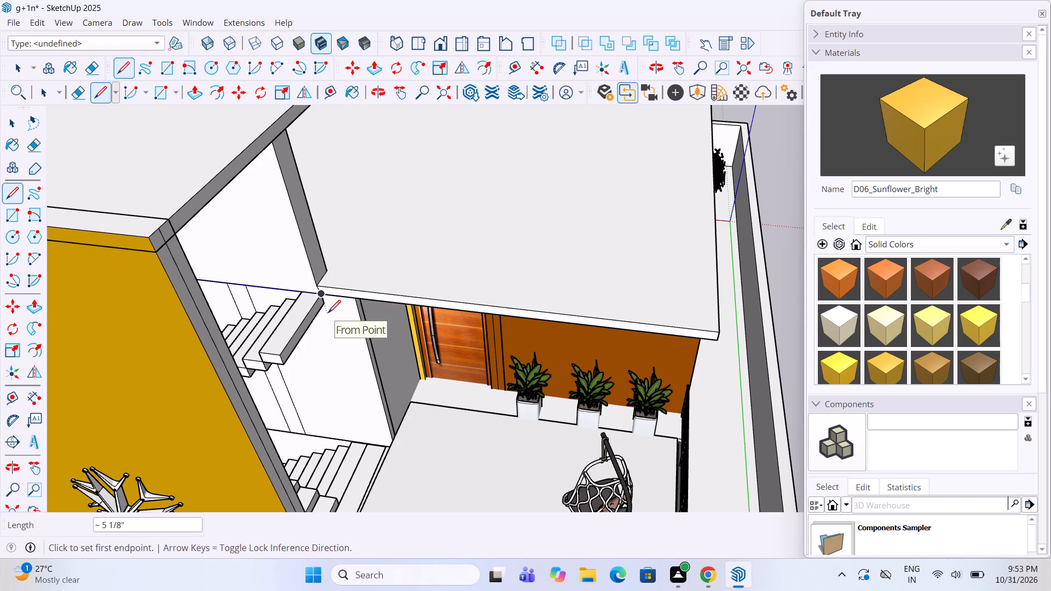
{"action": "key", "text": "space"}
Push/Pull the roof slab's front edge face beside the stairwell outward 7' 5" over the balcony.
{"action": "type", "text": "p"}
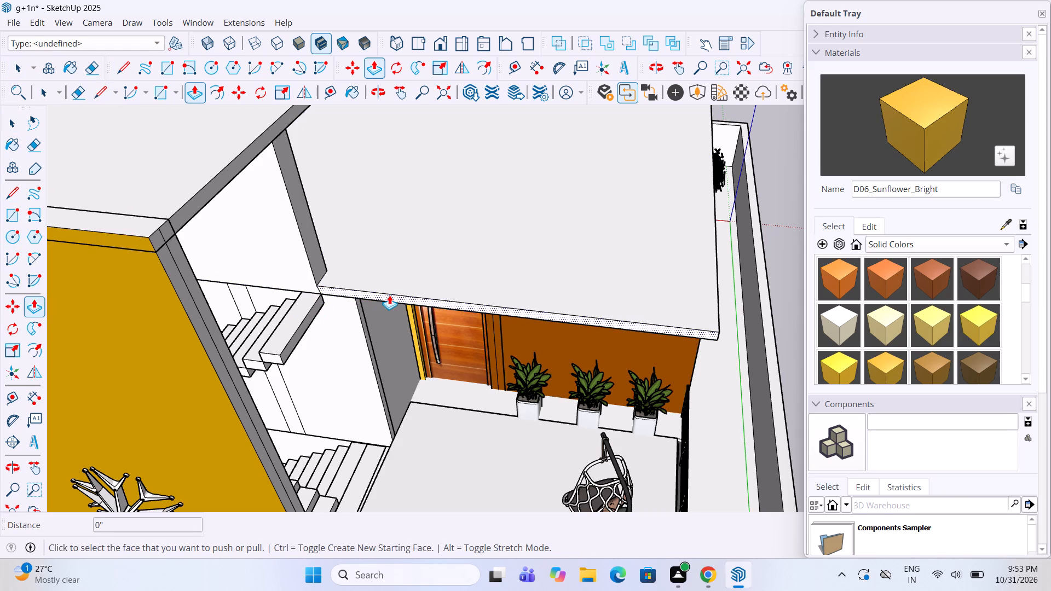
{"action": "left_click", "coordinate": [389, 295]}
{"action": "left_click", "coordinate": [239, 401]}
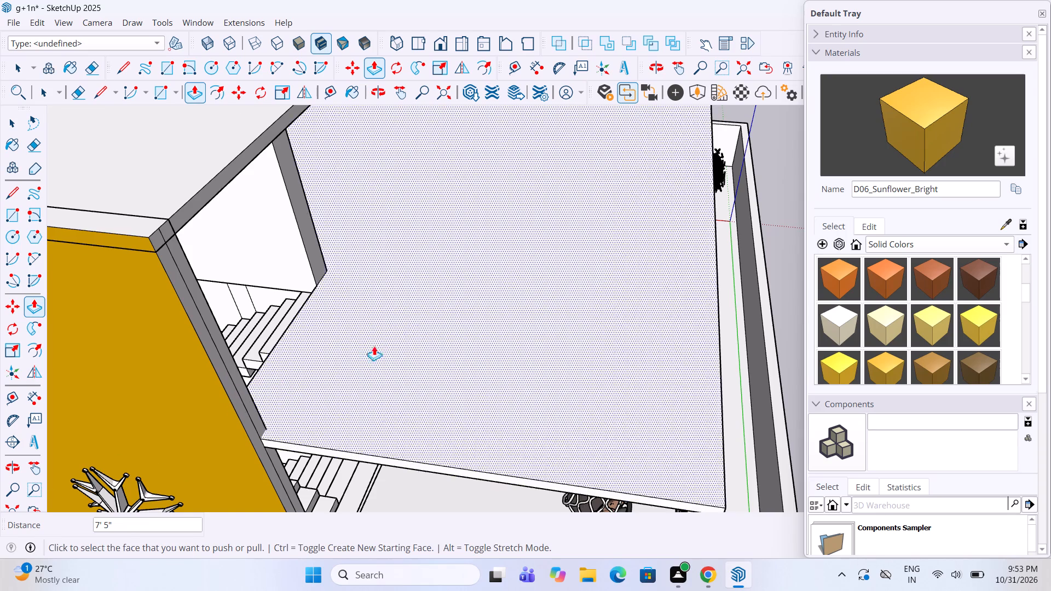
{"action": "scroll", "coordinate": [382, 345], "scroll_direction": "down", "scroll_amount": 6}
{"action": "key", "text": "space"}
{"action": "left_click", "coordinate": [750, 392]}
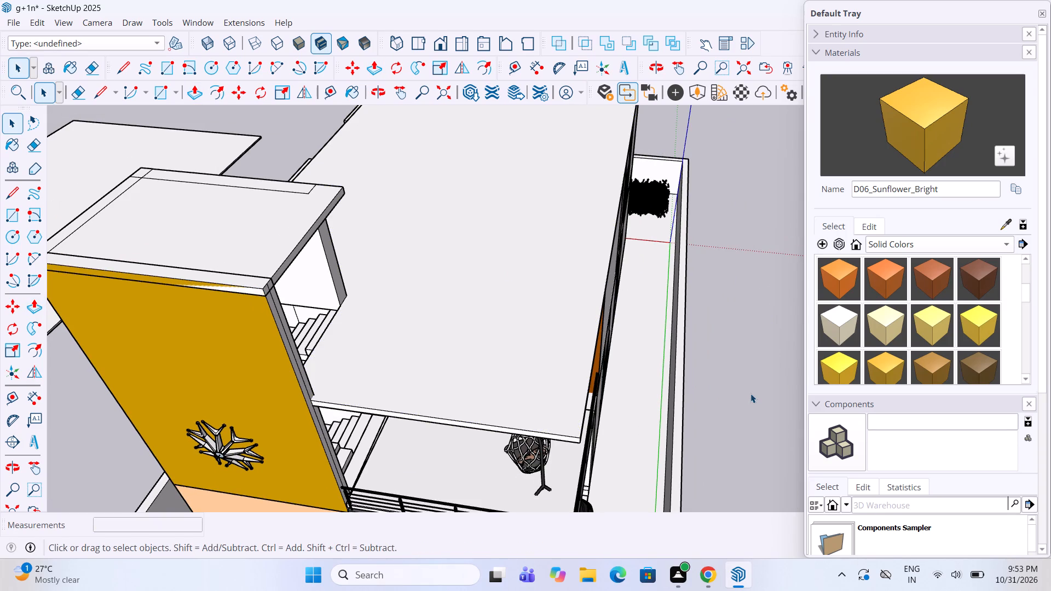
{"action": "left_click", "coordinate": [750, 393]}
Examine the extended roof slab and the whole house from the side and front.
{"action": "scroll", "coordinate": [752, 398], "scroll_direction": "down", "scroll_amount": 1}
{"action": "scroll", "coordinate": [736, 307], "scroll_direction": "down", "scroll_amount": 4}
{"action": "left_click", "coordinate": [747, 245]}
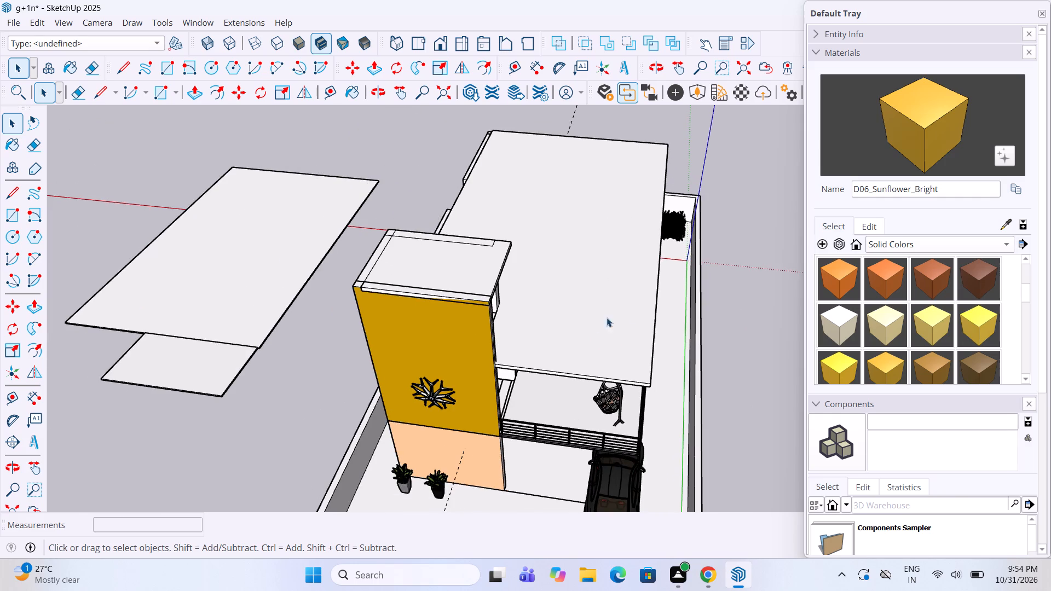
{"action": "scroll", "coordinate": [593, 321], "scroll_direction": "down", "scroll_amount": 3}
{"action": "middle_click_drag", "start_coordinate": [591, 318], "coordinate": [350, 381]}
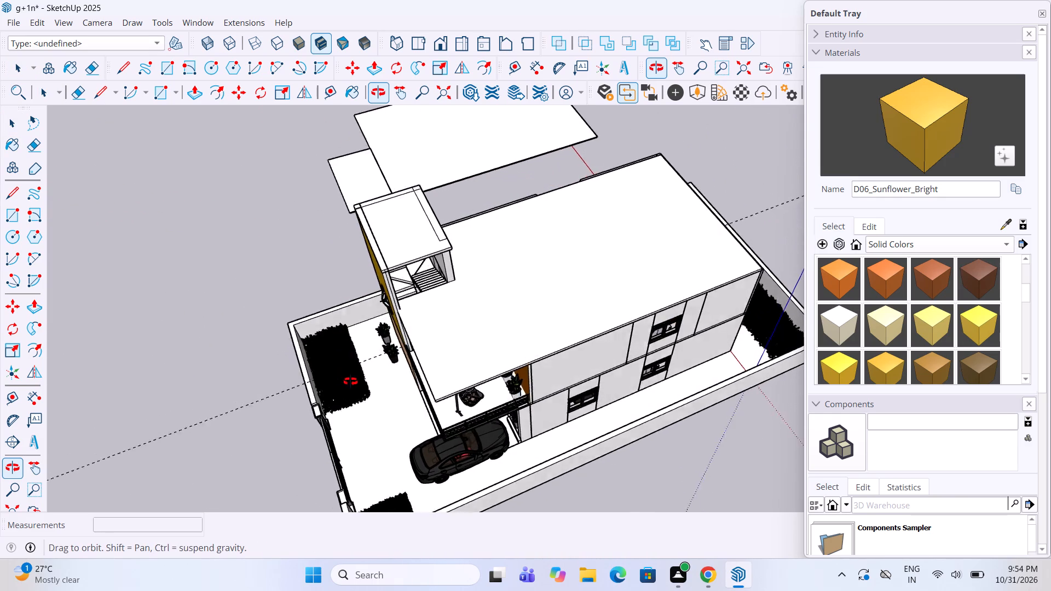
{"action": "middle_click_drag", "start_coordinate": [350, 381], "coordinate": [658, 329]}
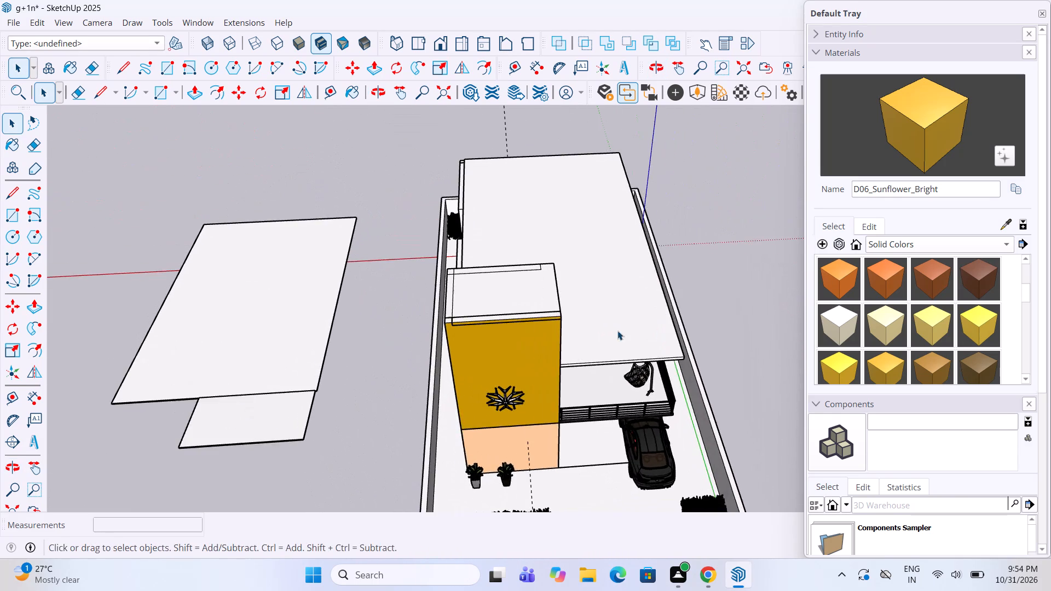
{"action": "scroll", "coordinate": [331, 317], "scroll_direction": "down", "scroll_amount": 4}
{"action": "middle_click_drag", "start_coordinate": [356, 323], "coordinate": [354, 332]}
Copy the balcony railing inside its nested group about 11' 1" up to the front corner of the roof slab.
{"action": "scroll", "coordinate": [569, 456], "scroll_direction": "up", "scroll_amount": 4}
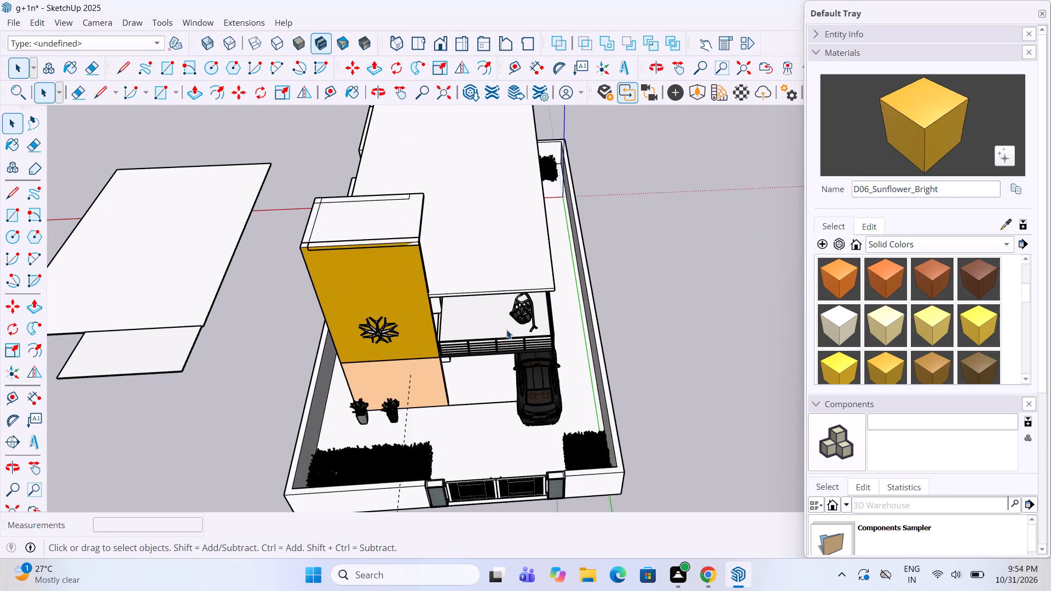
{"action": "scroll", "coordinate": [496, 309], "scroll_direction": "up", "scroll_amount": 4}
{"action": "scroll", "coordinate": [503, 360], "scroll_direction": "up", "scroll_amount": 2}
{"action": "left_click", "coordinate": [502, 373]}
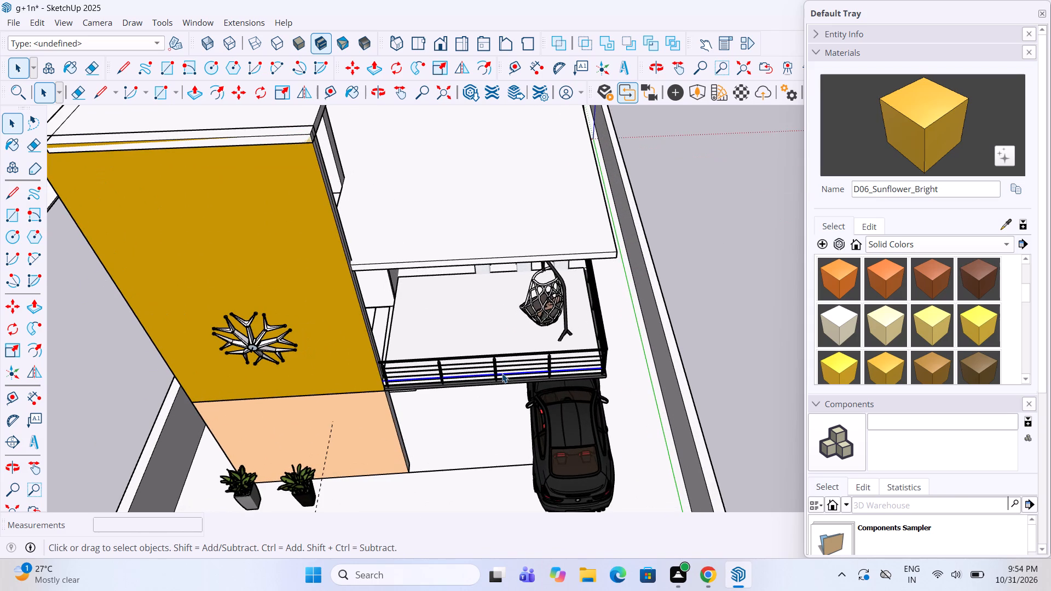
{"action": "left_click", "coordinate": [506, 357]}
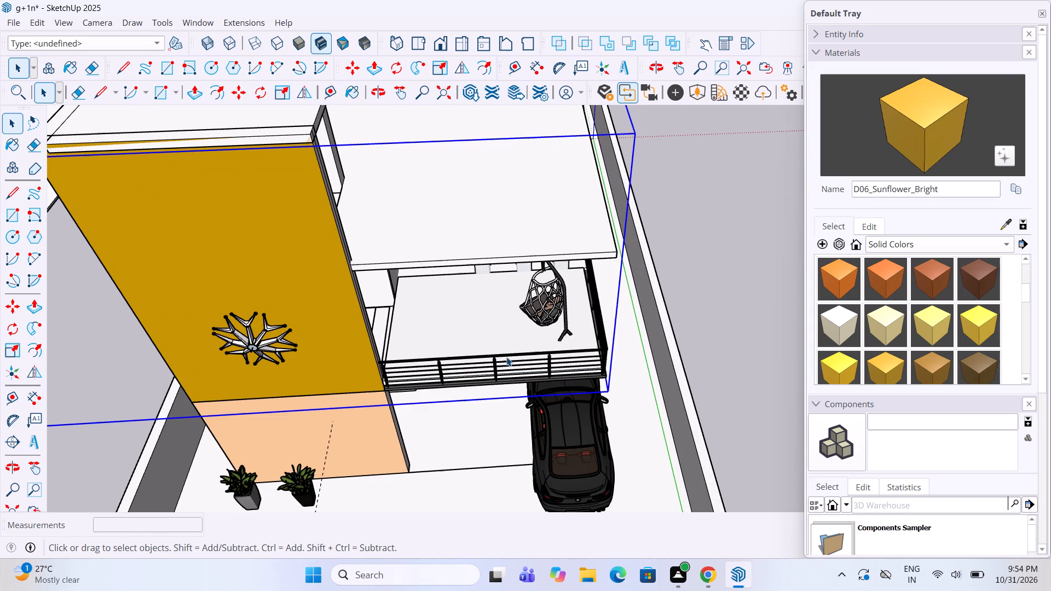
{"action": "scroll", "coordinate": [518, 351], "scroll_direction": "up", "scroll_amount": 3}
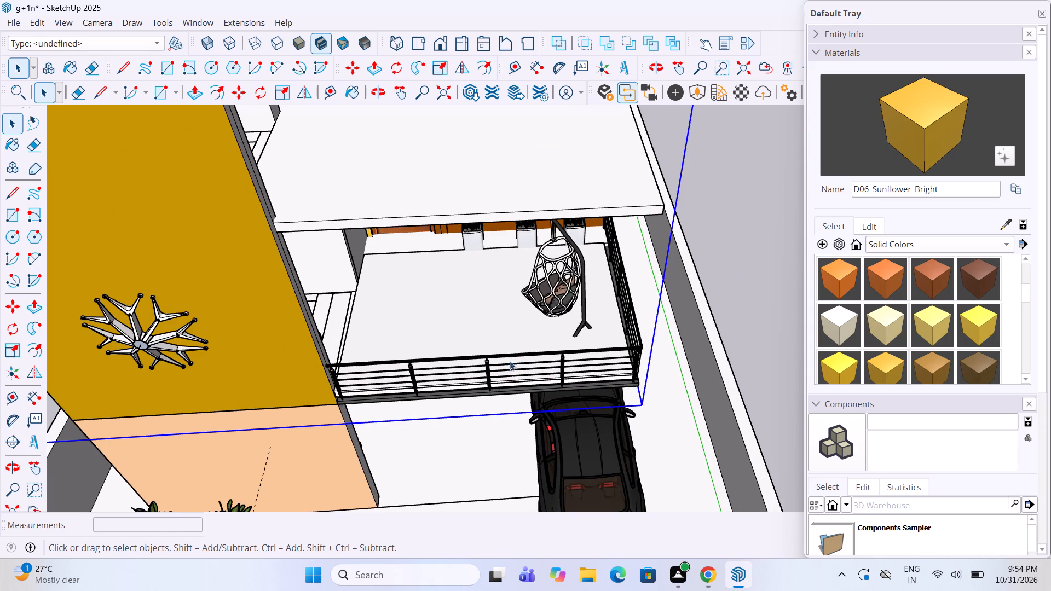
{"action": "double_click", "coordinate": [472, 366]}
{"action": "left_click", "coordinate": [500, 360]}
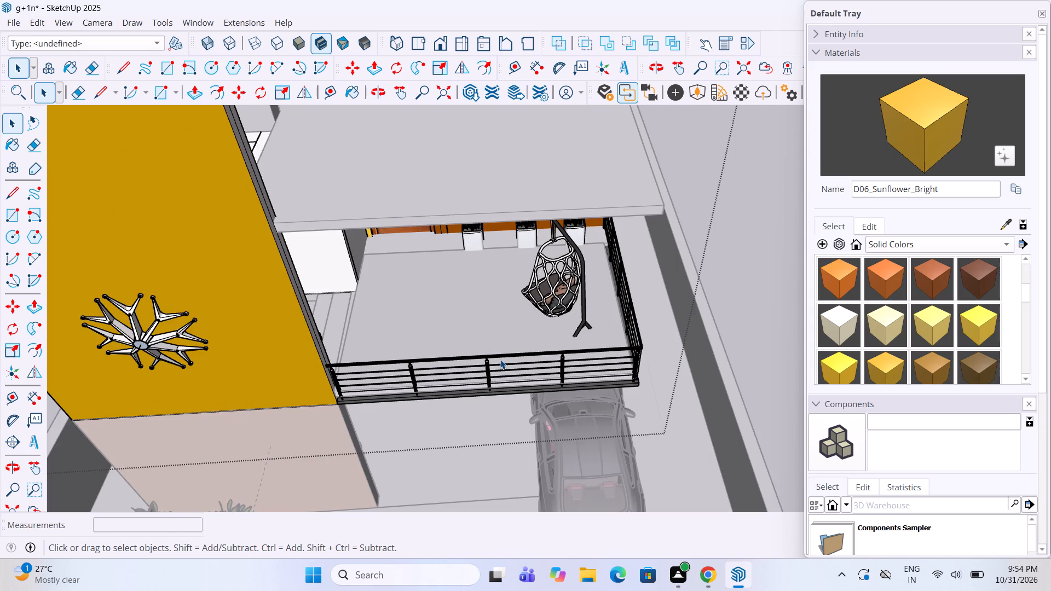
{"action": "left_click", "coordinate": [503, 370]}
{"action": "left_click", "coordinate": [492, 357]}
{"action": "double_click", "coordinate": [489, 372]}
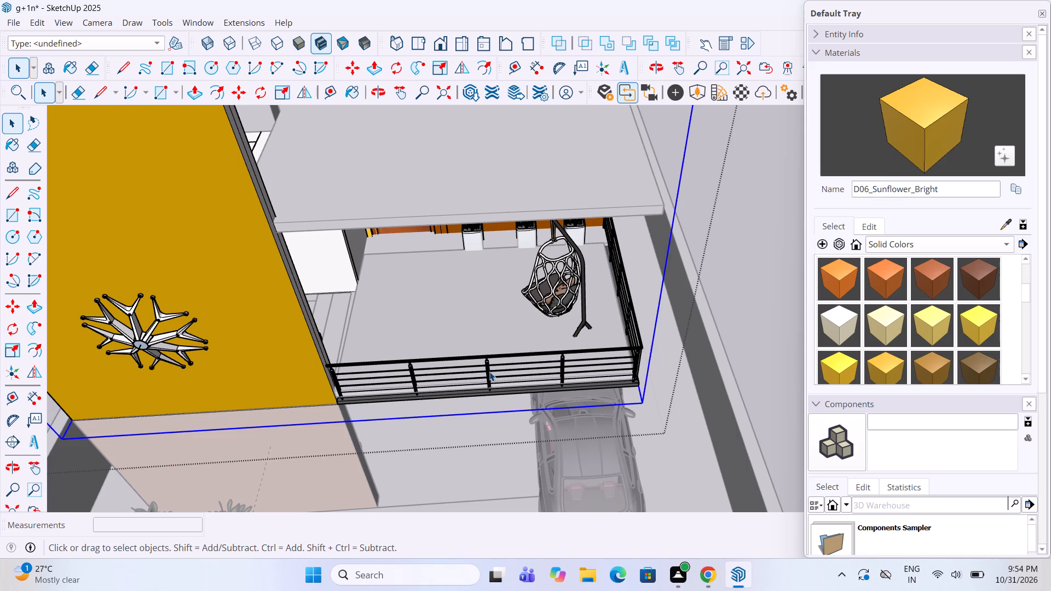
{"action": "double_click", "coordinate": [490, 381]}
{"action": "key", "text": "m"}
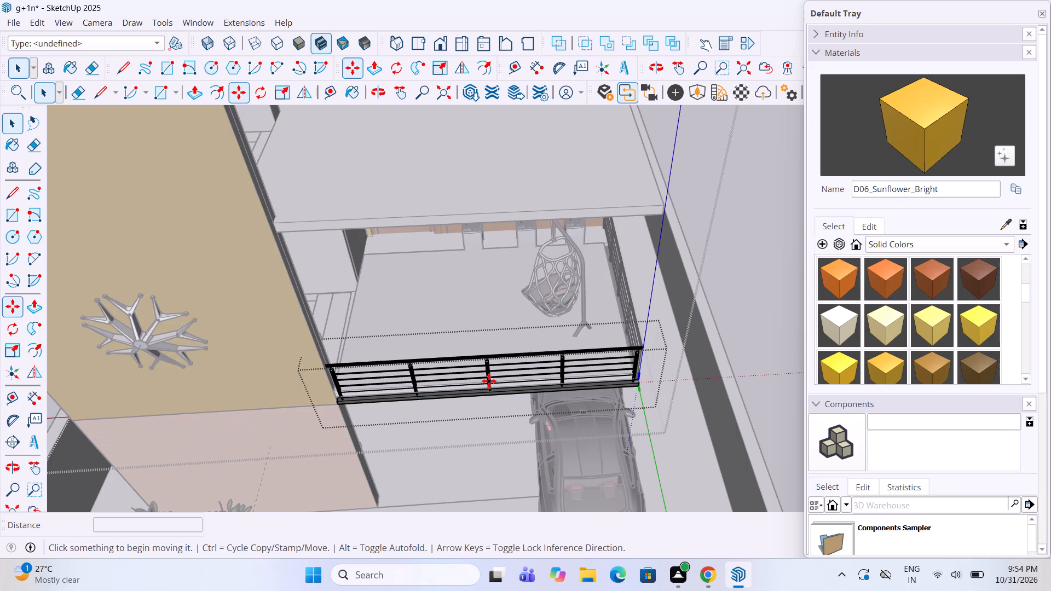
{"action": "left_click", "coordinate": [642, 387]}
{"action": "scroll", "coordinate": [594, 424], "scroll_direction": "down", "scroll_amount": 5}
{"action": "scroll", "coordinate": [657, 306], "scroll_direction": "up", "scroll_amount": 4}
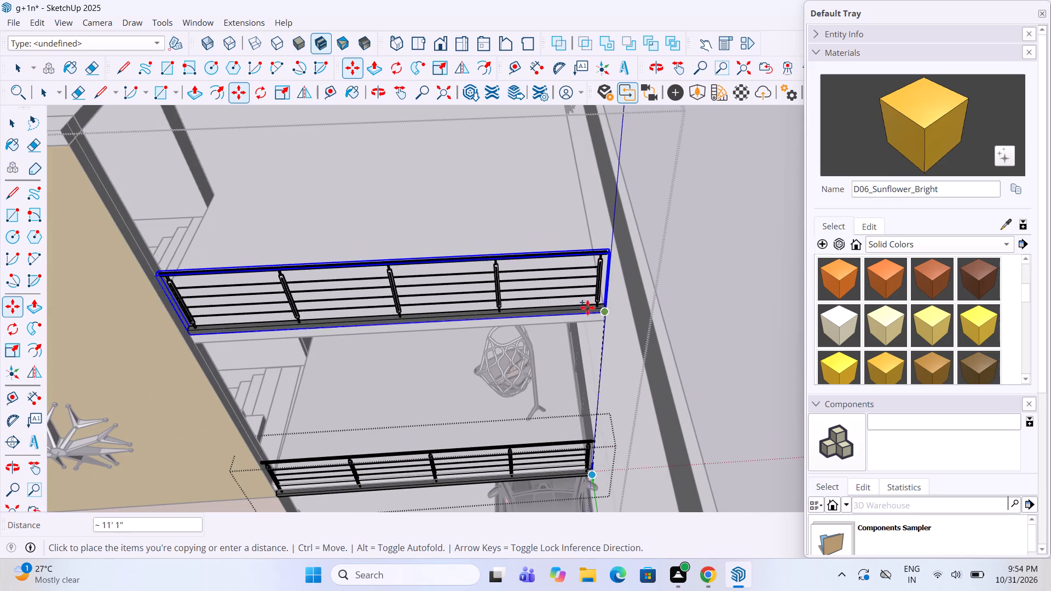
{"action": "left_click", "coordinate": [602, 312]}
{"action": "key", "text": "space"}
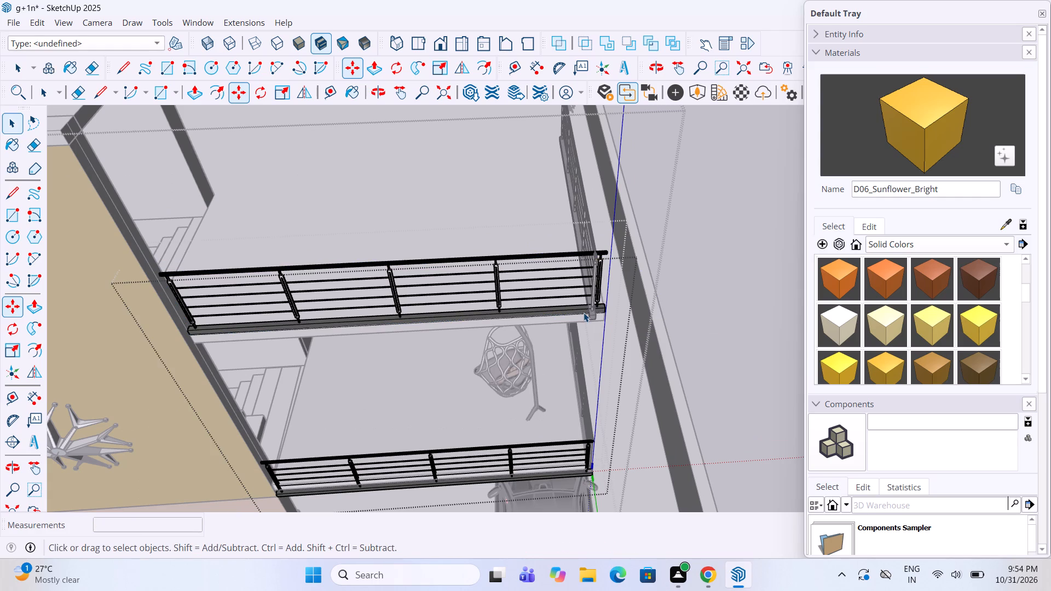
Close the nested railing and upper-floor groups to return to the whole model.
{"action": "left_click", "coordinate": [711, 248]}
{"action": "scroll", "coordinate": [503, 352], "scroll_direction": "down", "scroll_amount": 3}
{"action": "middle_click_drag", "start_coordinate": [490, 352], "coordinate": [408, 357]}
{"action": "middle_click_drag", "start_coordinate": [395, 363], "coordinate": [383, 366]}
{"action": "middle_click_drag", "start_coordinate": [368, 371], "coordinate": [327, 386]}
{"action": "scroll", "coordinate": [324, 386], "scroll_direction": "down", "scroll_amount": 5}
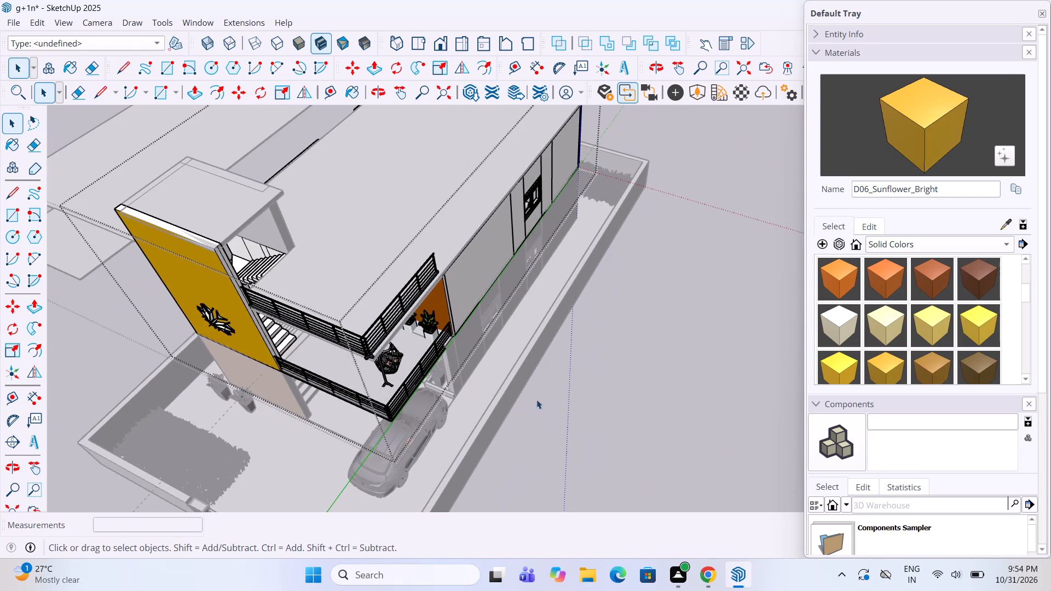
{"action": "left_click", "coordinate": [609, 391]}
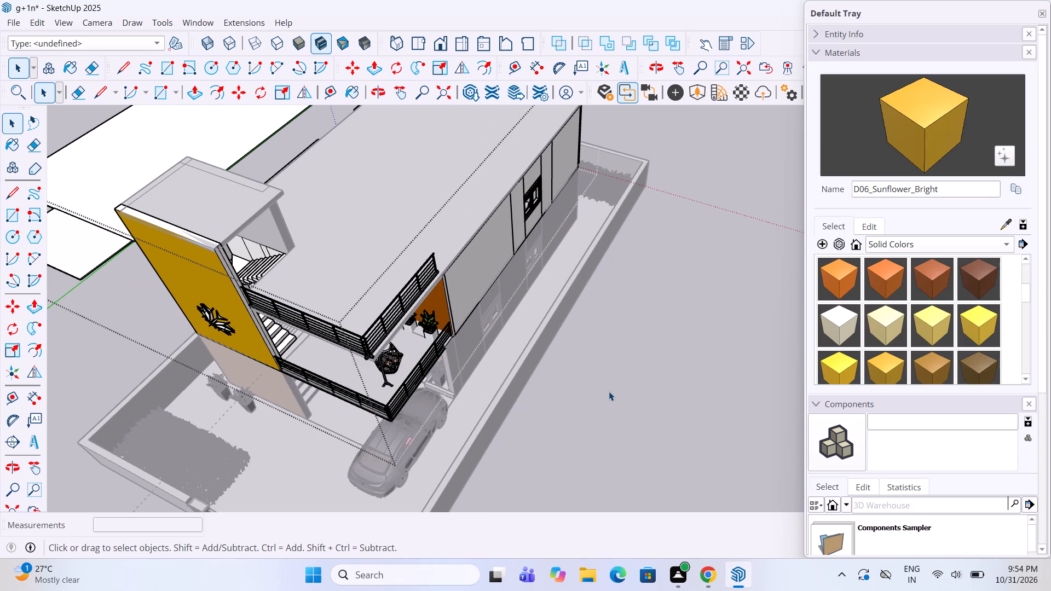
{"action": "left_click", "coordinate": [665, 390]}
Examine the copied roof railing along the slab's front and side edges.
{"action": "scroll", "coordinate": [665, 390], "scroll_direction": "down", "scroll_amount": 4}
{"action": "middle_click_drag", "start_coordinate": [647, 387], "coordinate": [330, 402]}
{"action": "scroll", "coordinate": [437, 149], "scroll_direction": "up", "scroll_amount": 4}
{"action": "middle_click_drag", "start_coordinate": [347, 194], "coordinate": [788, 105]}
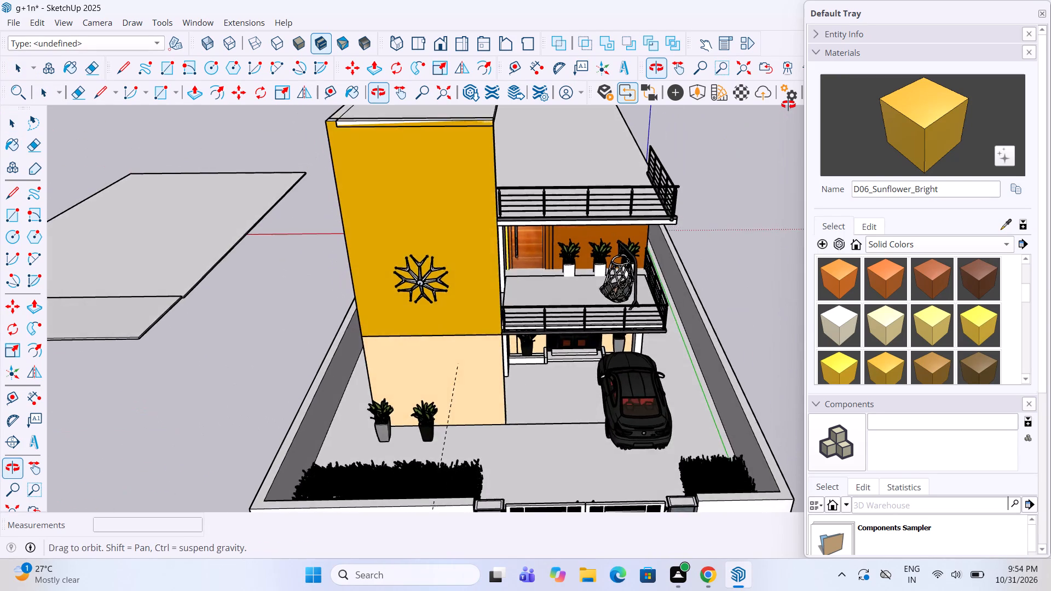
{"action": "middle_click_drag", "start_coordinate": [788, 105], "coordinate": [410, 208]}
{"action": "scroll", "coordinate": [410, 208], "scroll_direction": "up", "scroll_amount": 2}
{"action": "left_click", "coordinate": [414, 271]}
{"action": "scroll", "coordinate": [422, 256], "scroll_direction": "up", "scroll_amount": 4}
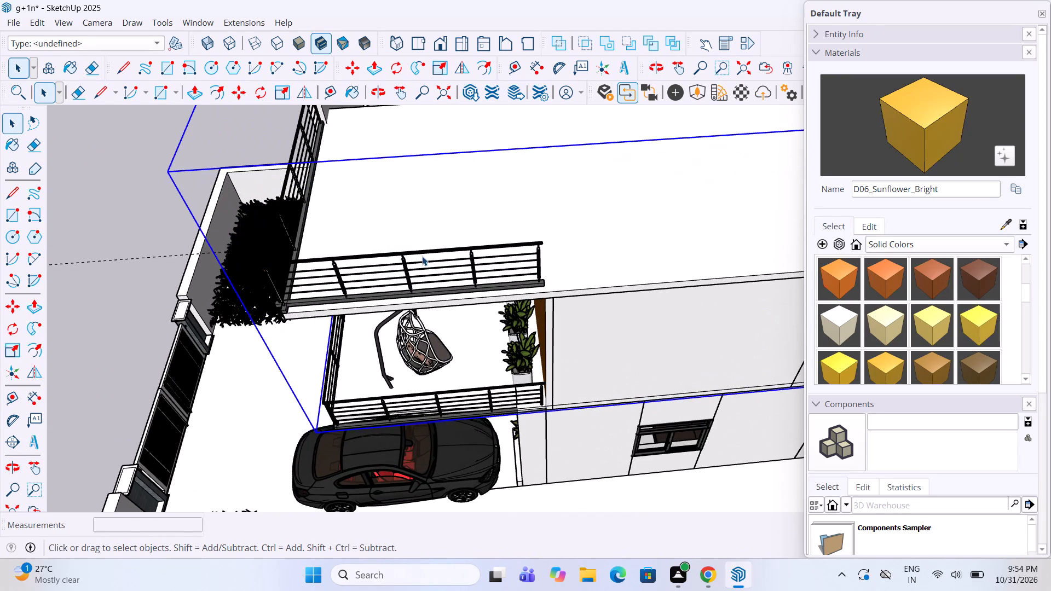
{"action": "double_click", "coordinate": [422, 256]}
{"action": "left_click", "coordinate": [441, 275]}
{"action": "left_click", "coordinate": [428, 254]}
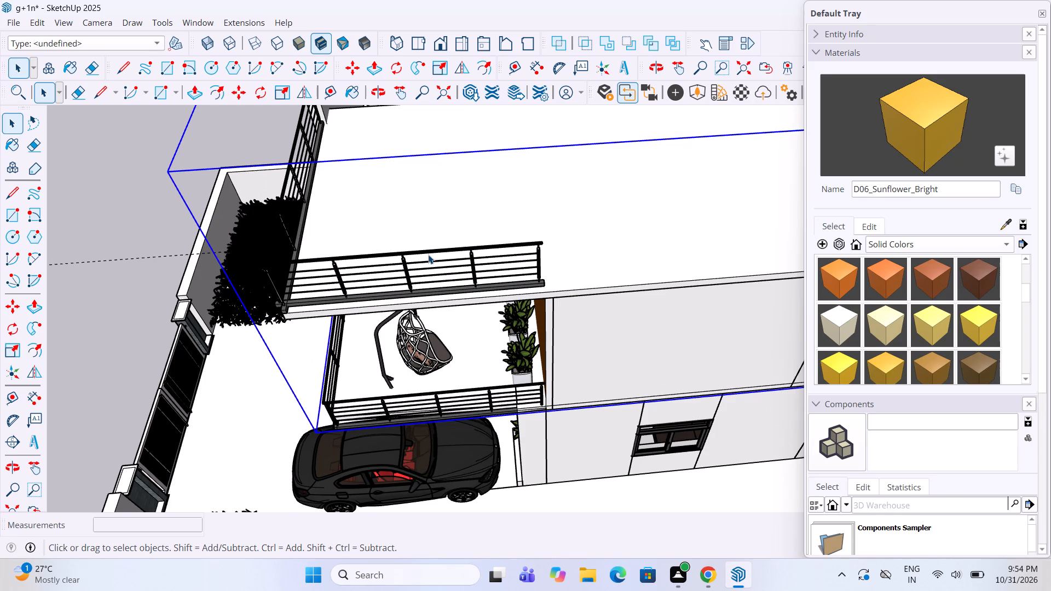
{"action": "left_click", "coordinate": [413, 265]}
{"action": "left_click", "coordinate": [399, 273]}
{"action": "scroll", "coordinate": [521, 236], "scroll_direction": "down", "scroll_amount": 5}
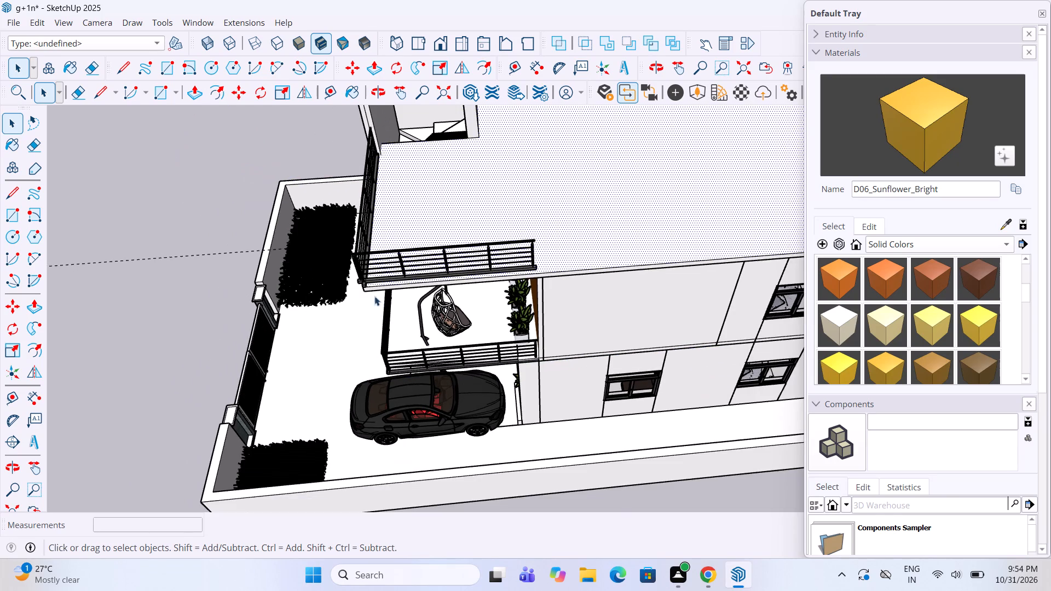
{"action": "left_click", "coordinate": [176, 338]}
{"action": "scroll", "coordinate": [436, 325], "scroll_direction": "down", "scroll_amount": 4}
{"action": "middle_click_drag", "start_coordinate": [408, 308], "coordinate": [398, 303]}
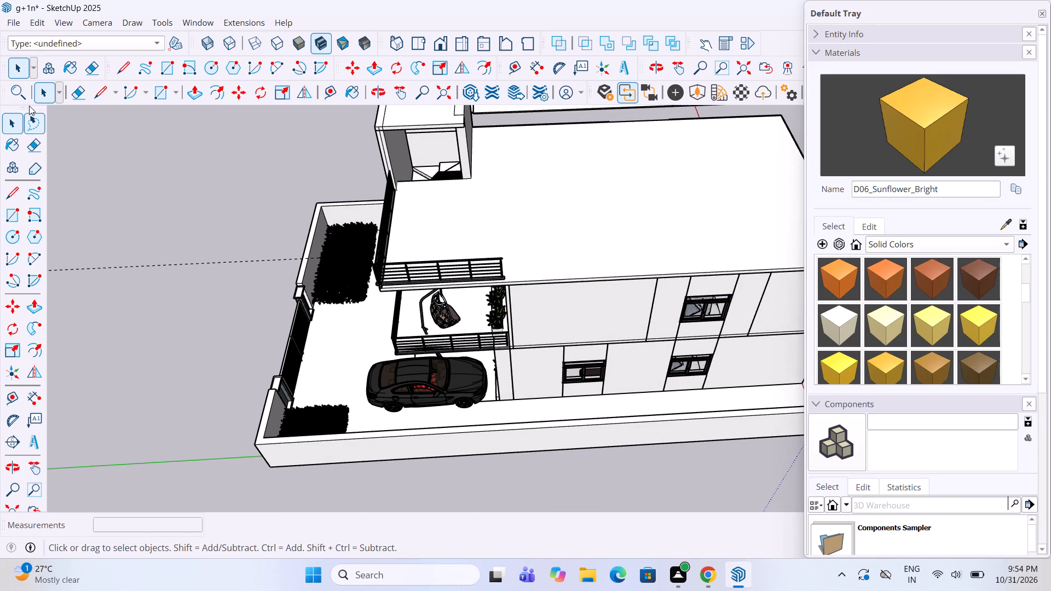
Import the Railing1 model from Downloads and place it at the rear corner of the roof slab.
{"action": "double_click", "coordinate": [1, 28]}
{"action": "left_click", "coordinate": [10, 19]}
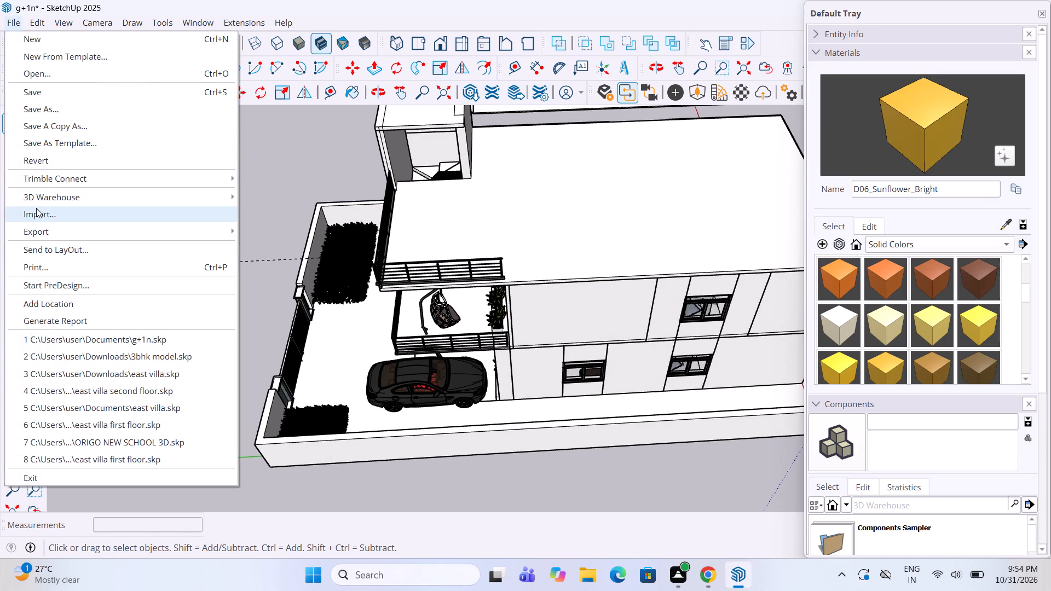
{"action": "left_click", "coordinate": [38, 209]}
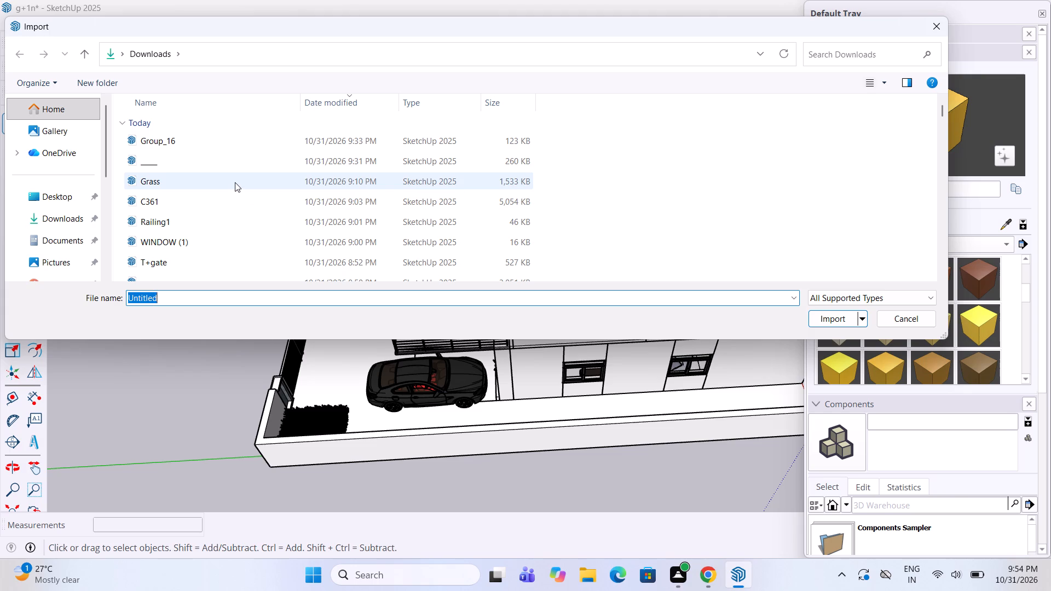
{"action": "left_click", "coordinate": [212, 221]}
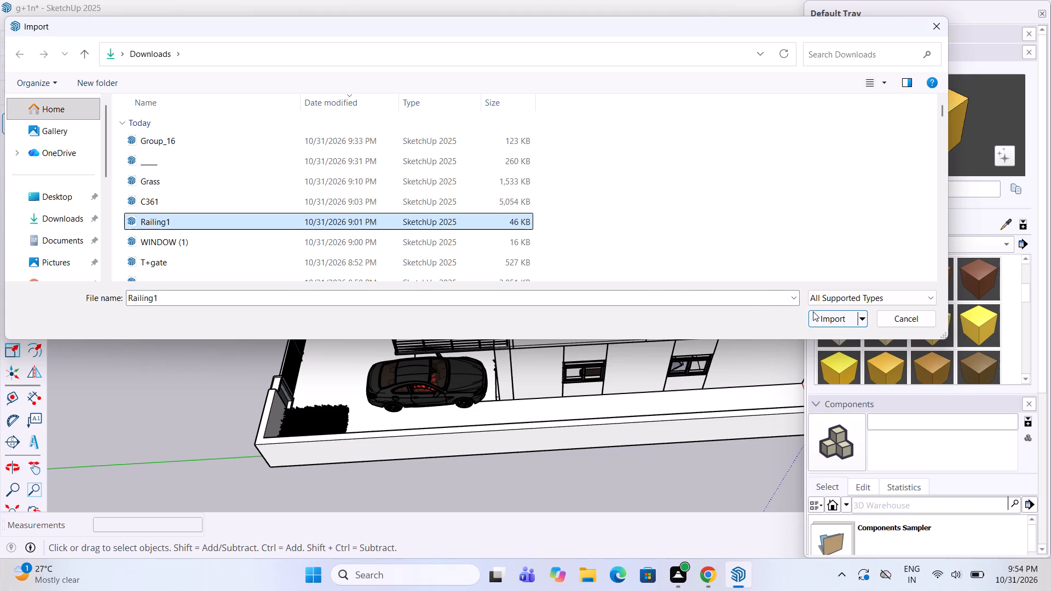
{"action": "double_click", "coordinate": [815, 313]}
{"action": "scroll", "coordinate": [454, 345], "scroll_direction": "down", "scroll_amount": 4}
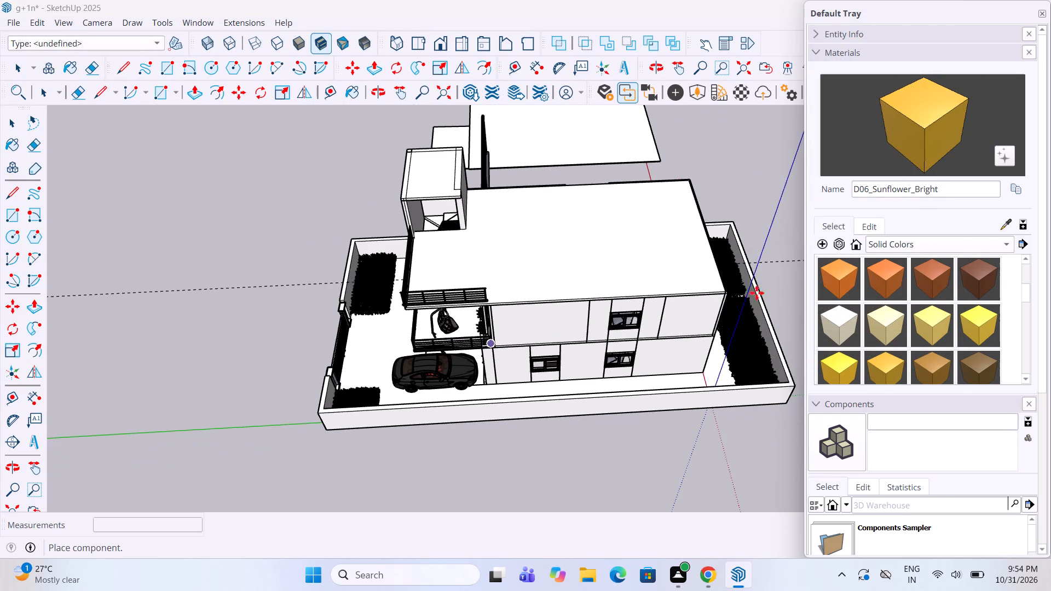
{"action": "middle_click_drag", "start_coordinate": [742, 282], "coordinate": [443, 262]}
{"action": "scroll", "coordinate": [602, 338], "scroll_direction": "up", "scroll_amount": 3}
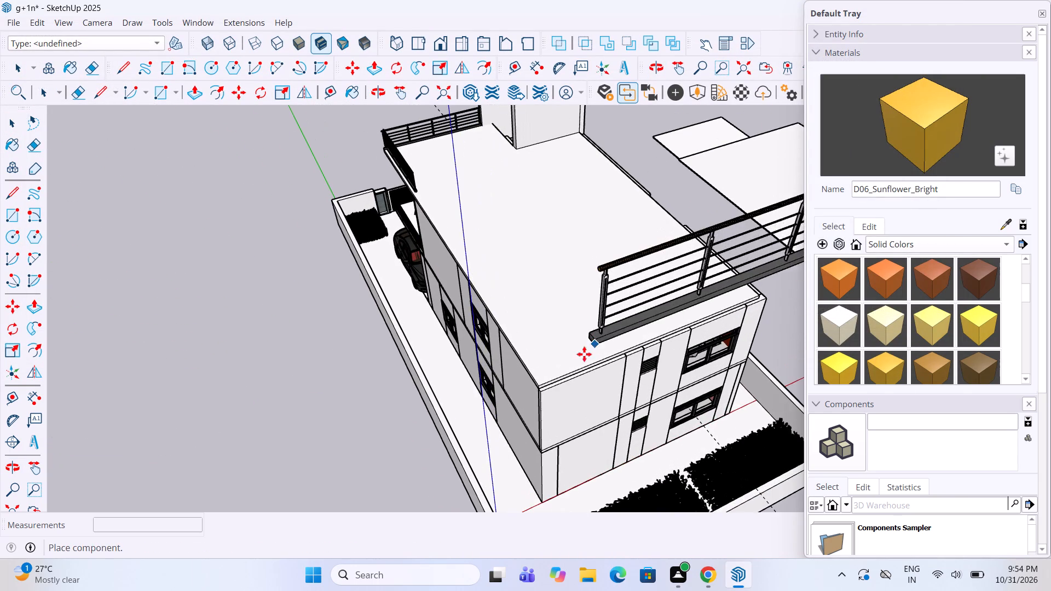
{"action": "left_click", "coordinate": [537, 390]}
Scale the imported railing lengthwise so it fits the roof slab's rear edge from corner to corner.
{"action": "scroll", "coordinate": [419, 324], "scroll_direction": "down", "scroll_amount": 3}
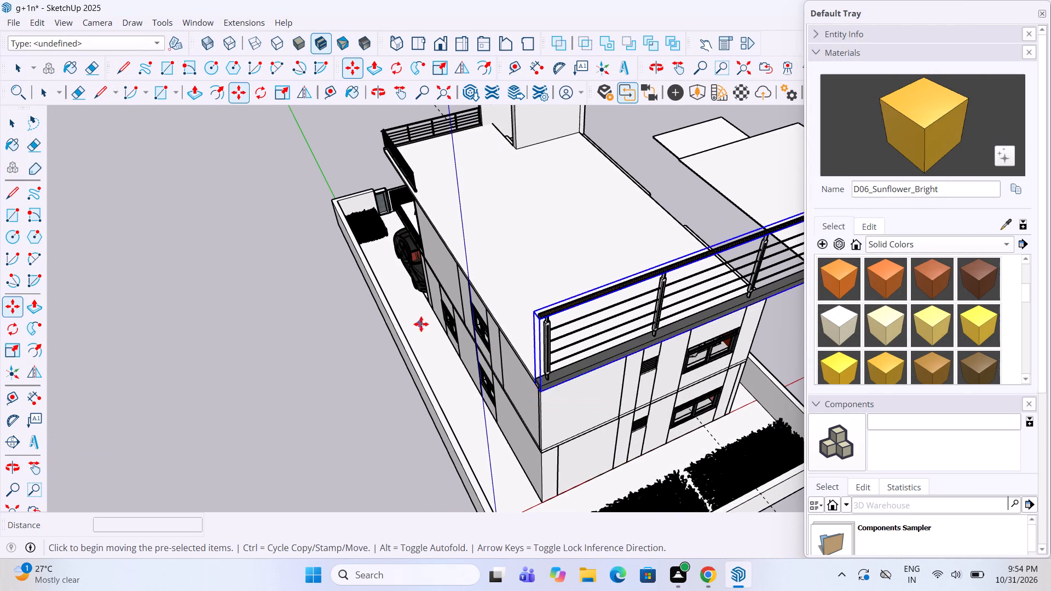
{"action": "scroll", "coordinate": [421, 324], "scroll_direction": "down", "scroll_amount": 1}
{"action": "scroll", "coordinate": [773, 312], "scroll_direction": "up", "scroll_amount": 2}
{"action": "key", "text": "s"}
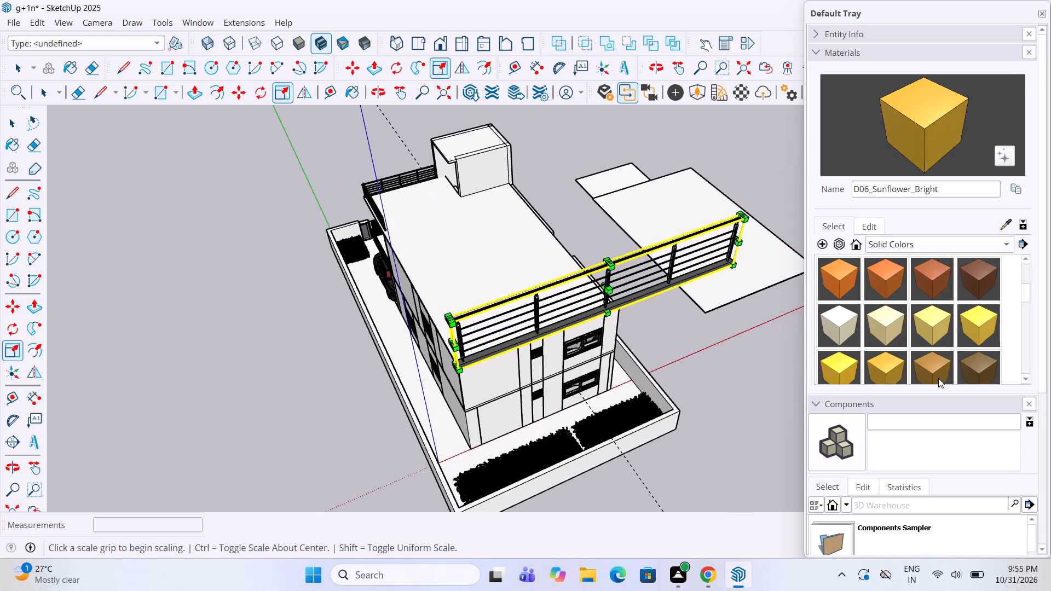
{"action": "left_click", "coordinate": [742, 205]}
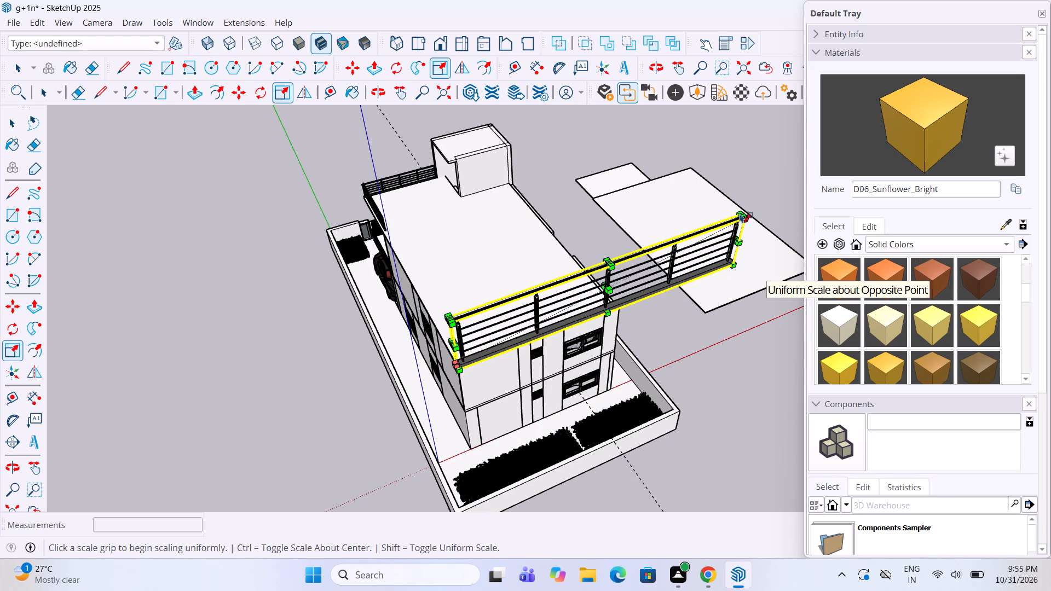
{"action": "left_click_drag", "start_coordinate": [738, 210], "coordinate": [616, 281]}
{"action": "scroll", "coordinate": [641, 299], "scroll_direction": "up", "scroll_amount": 6}
{"action": "middle_click_drag", "start_coordinate": [639, 299], "coordinate": [512, 309]}
{"action": "scroll", "coordinate": [463, 299], "scroll_direction": "up", "scroll_amount": 4}
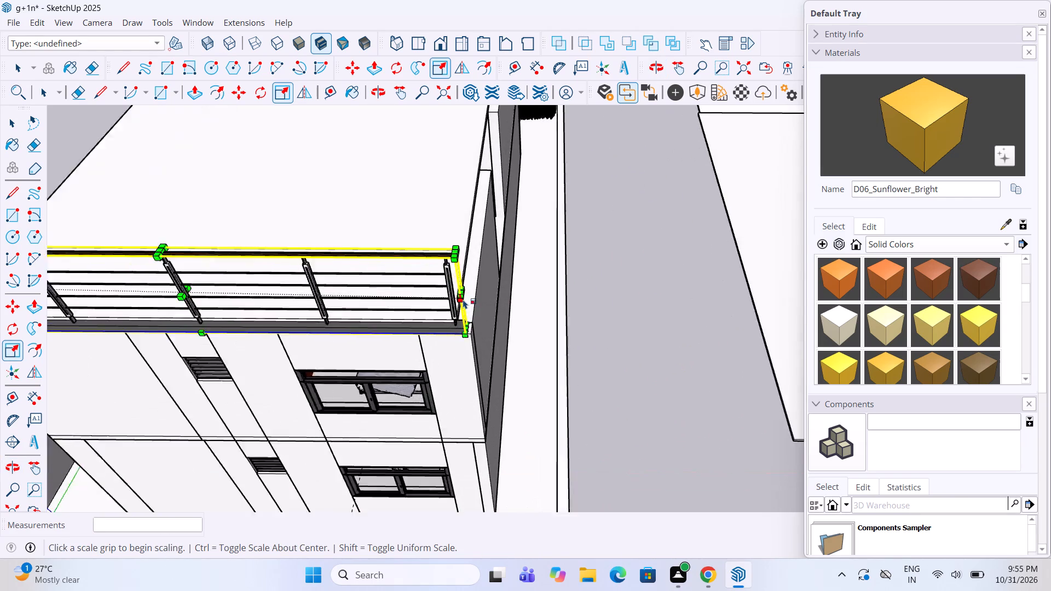
{"action": "scroll", "coordinate": [463, 299], "scroll_direction": "up", "scroll_amount": 5}
{"action": "left_click_drag", "start_coordinate": [460, 283], "coordinate": [468, 288]}
{"action": "key", "text": "space"}
{"action": "left_click", "coordinate": [711, 281]}
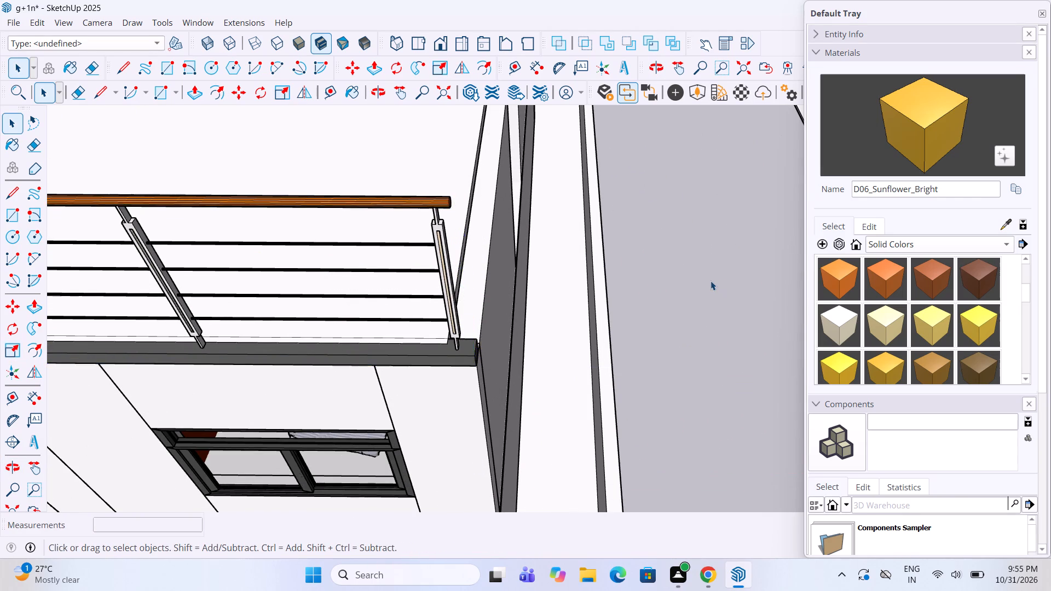
Copy the rear roof railing to open ground about 89' 11" away, outside the boundary wall.
{"action": "scroll", "coordinate": [711, 281], "scroll_direction": "down", "scroll_amount": 9}
{"action": "scroll", "coordinate": [339, 327], "scroll_direction": "up", "scroll_amount": 4}
{"action": "middle_click_drag", "start_coordinate": [407, 297], "coordinate": [701, 259]}
{"action": "scroll", "coordinate": [649, 285], "scroll_direction": "down", "scroll_amount": 5}
{"action": "middle_click_drag", "start_coordinate": [488, 289], "coordinate": [551, 302]}
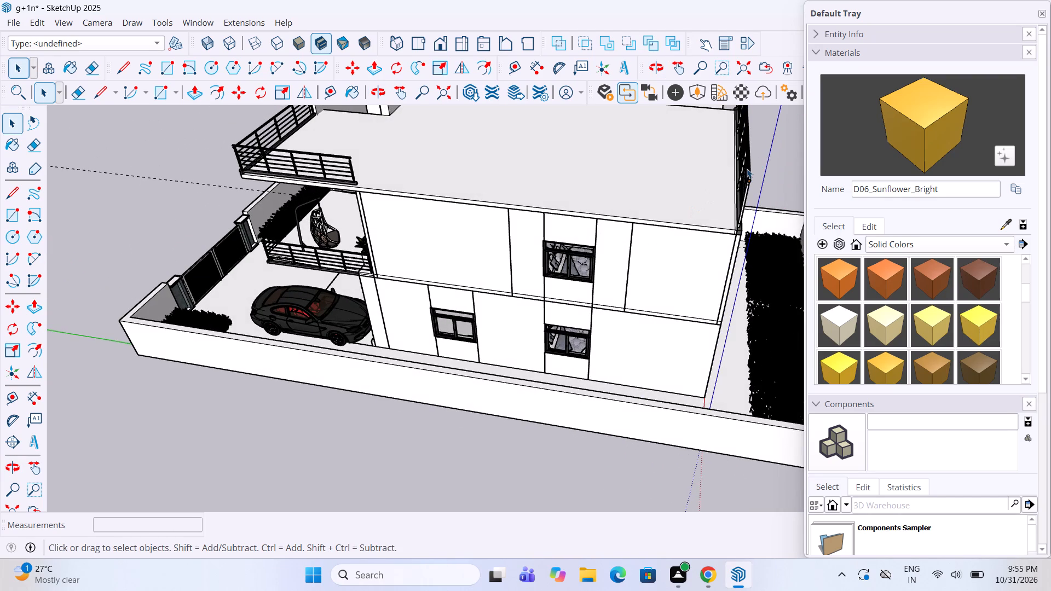
{"action": "left_click", "coordinate": [747, 169]}
{"action": "key", "text": "m"}
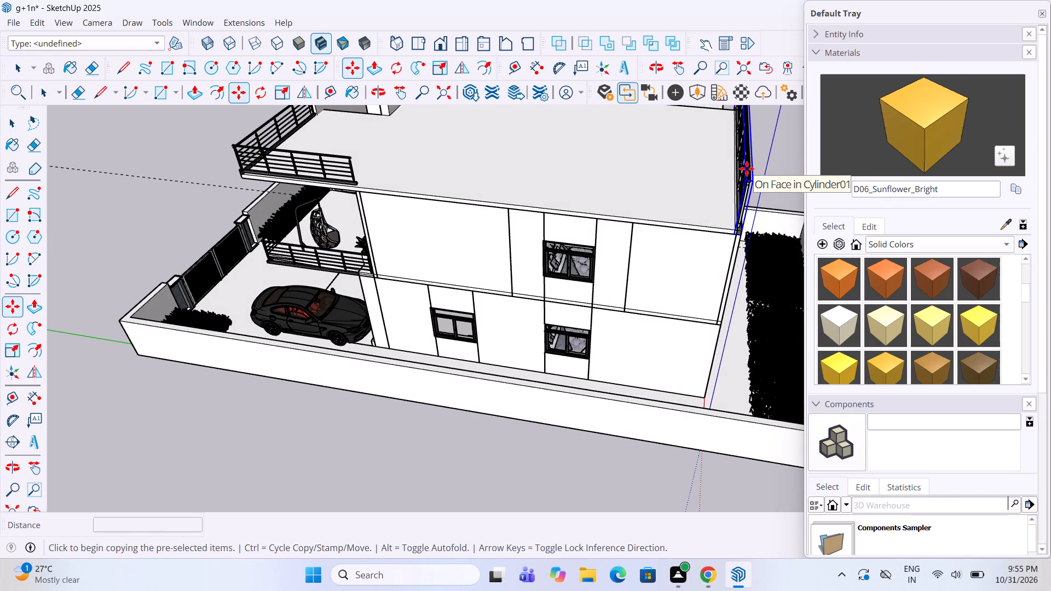
{"action": "left_click", "coordinate": [755, 174]}
{"action": "scroll", "coordinate": [759, 164], "scroll_direction": "down", "scroll_amount": 11}
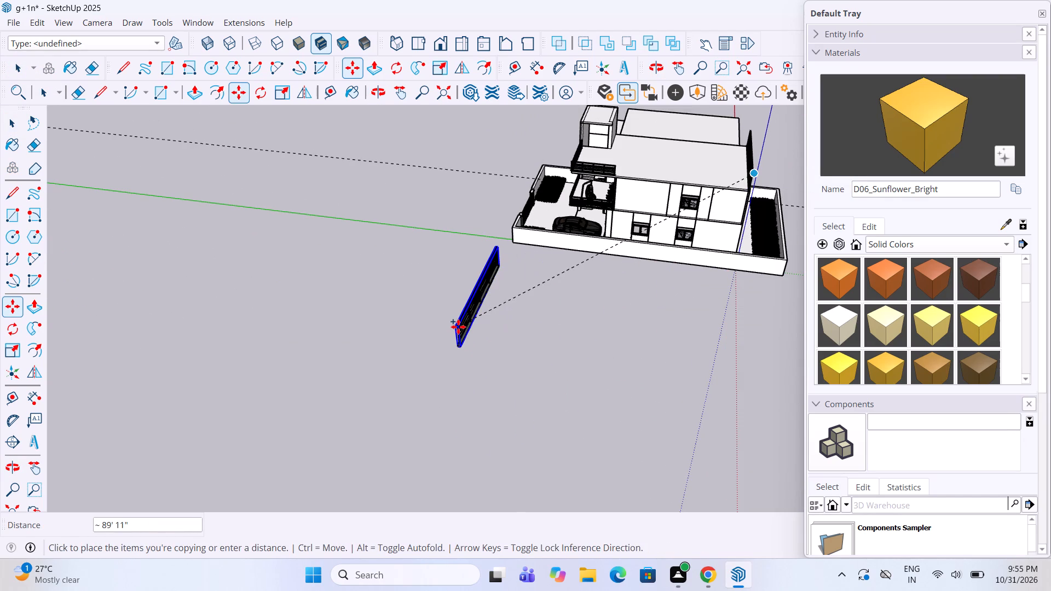
{"action": "left_click", "coordinate": [458, 327]}
Rotate the copied railing horizontally until it runs parallel to the house's long side.
{"action": "double_click", "coordinate": [13, 335]}
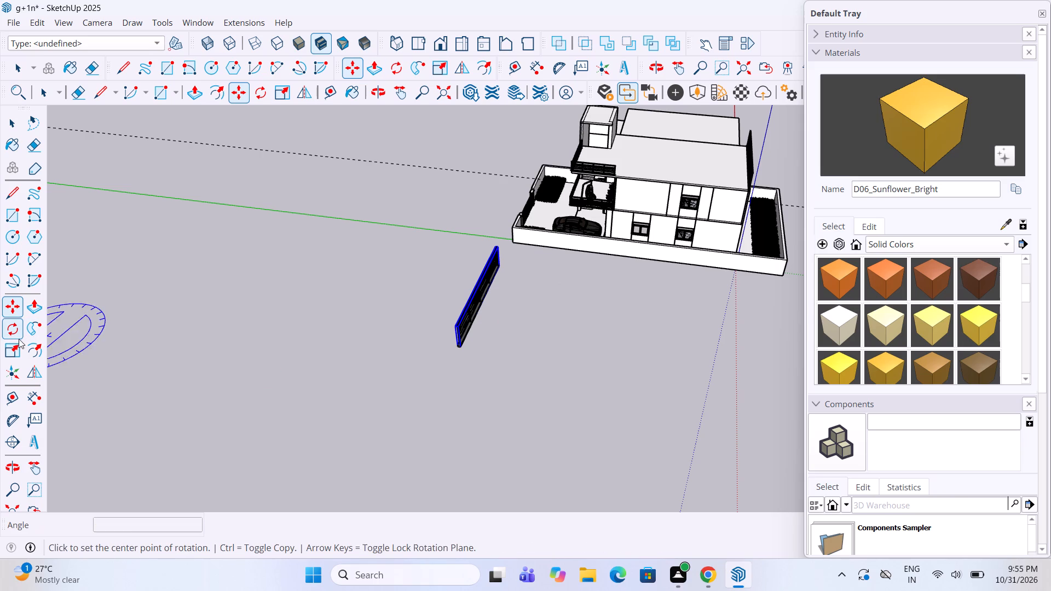
{"action": "left_click", "coordinate": [431, 403]}
{"action": "left_click", "coordinate": [469, 405]}
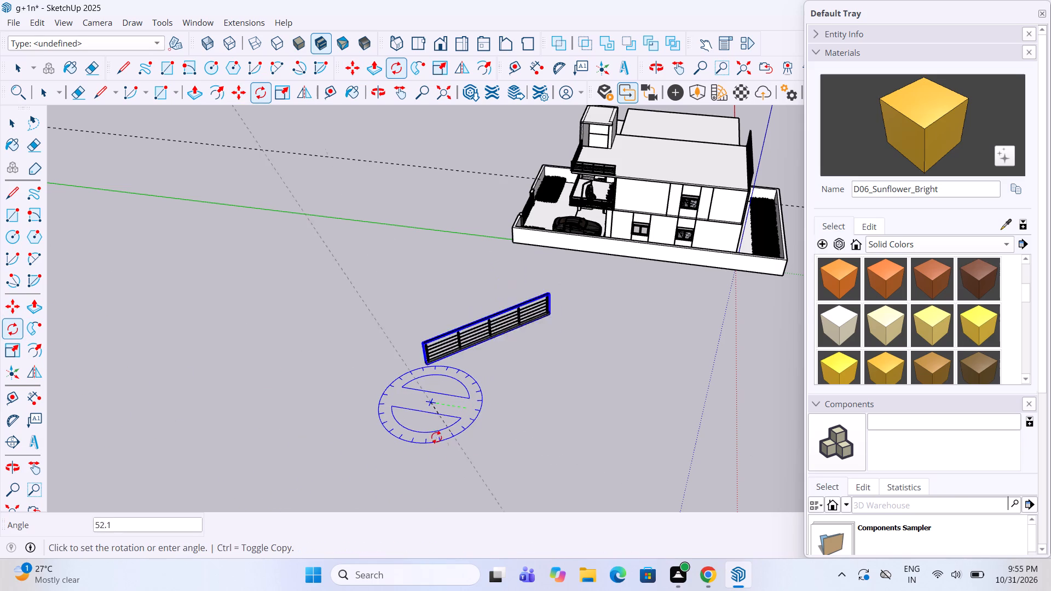
{"action": "left_click", "coordinate": [409, 434]}
Move the rotated railing about 87' 9 1/8" onto the roof's long side edge, with its end at the rear corner.
{"action": "key", "text": "m"}
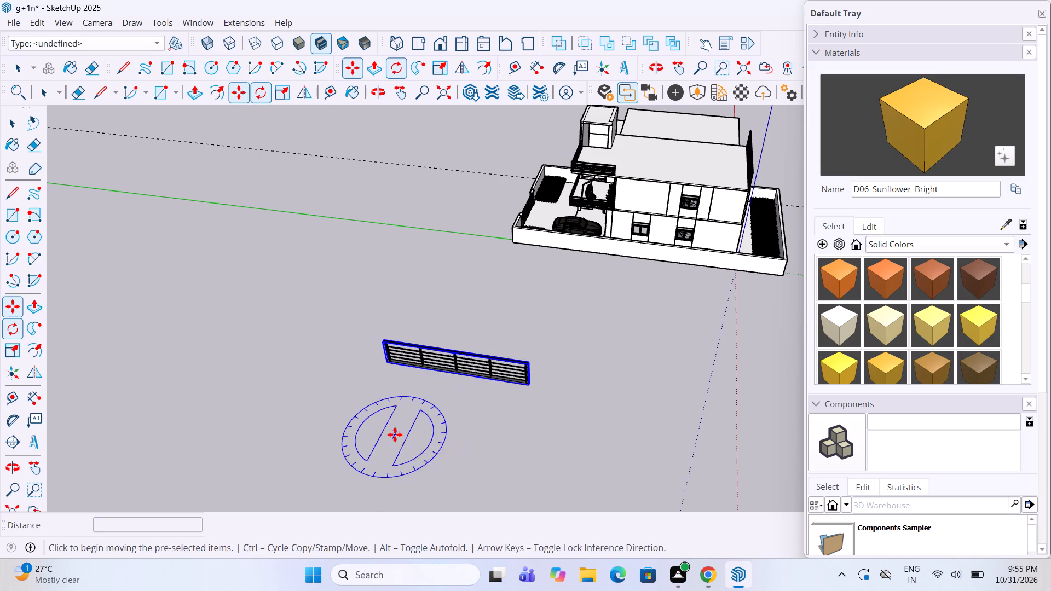
{"action": "scroll", "coordinate": [471, 432], "scroll_direction": "up", "scroll_amount": 4}
{"action": "left_click", "coordinate": [563, 363]}
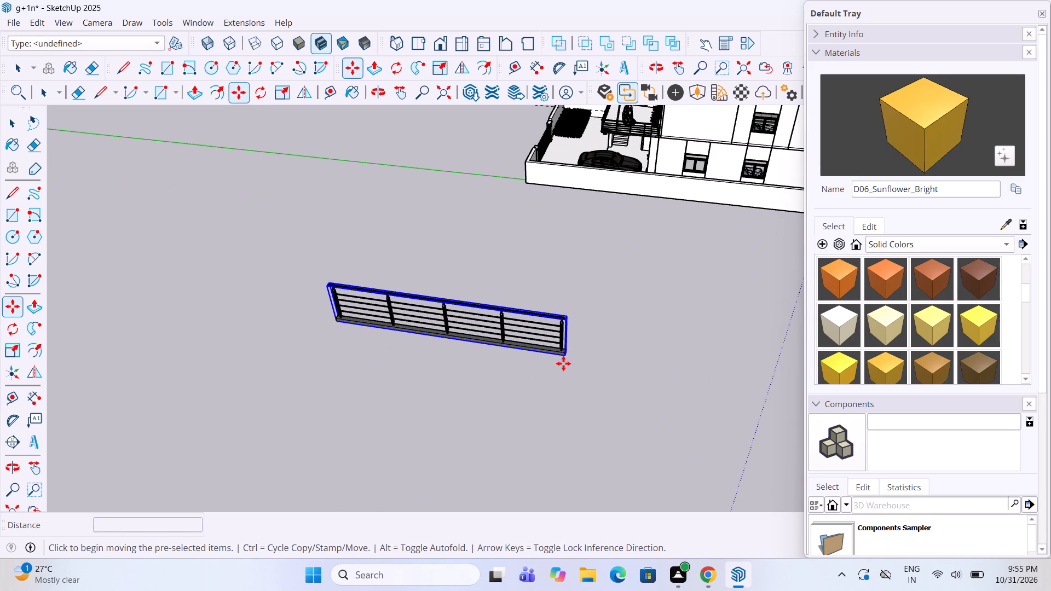
{"action": "scroll", "coordinate": [489, 398], "scroll_direction": "down", "scroll_amount": 11}
{"action": "scroll", "coordinate": [739, 233], "scroll_direction": "up", "scroll_amount": 4}
{"action": "scroll", "coordinate": [658, 226], "scroll_direction": "up", "scroll_amount": 5}
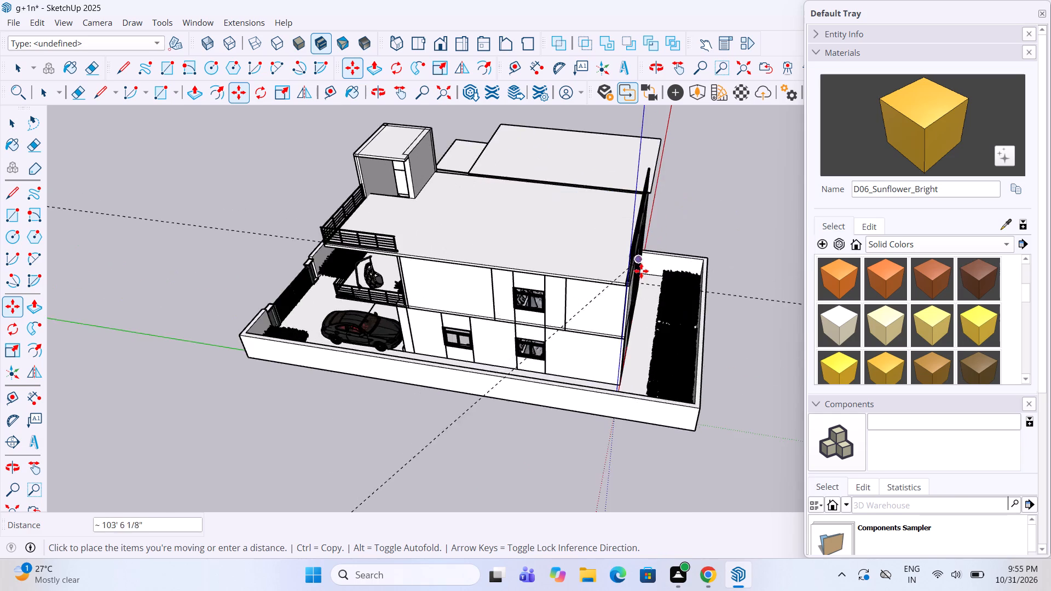
{"action": "scroll", "coordinate": [641, 271], "scroll_direction": "up", "scroll_amount": 4}
{"action": "scroll", "coordinate": [608, 290], "scroll_direction": "up", "scroll_amount": 20}
{"action": "scroll", "coordinate": [608, 290], "scroll_direction": "up", "scroll_amount": 1}
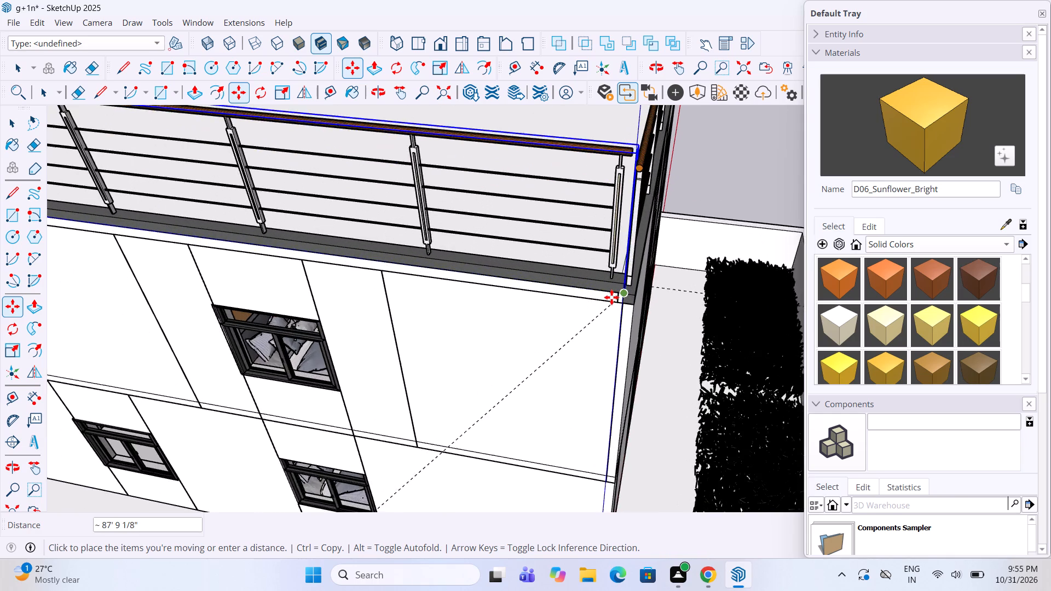
{"action": "scroll", "coordinate": [611, 297], "scroll_direction": "up", "scroll_amount": 11}
{"action": "left_click", "coordinate": [634, 305]}
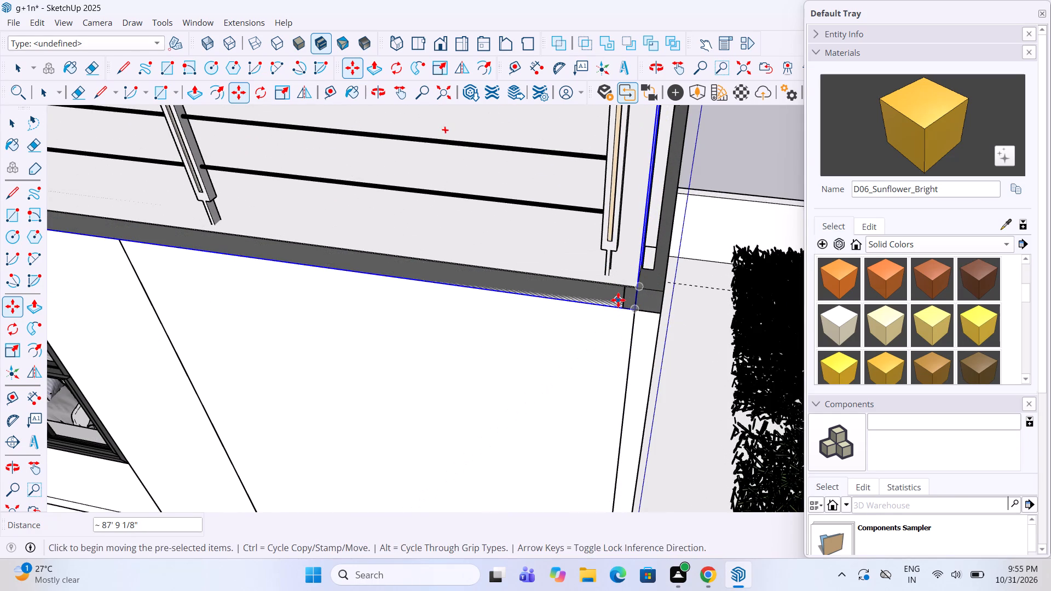
{"action": "key", "text": "space"}
Stretch the side railing along the roof edge towards the end of the short railing above the balcony.
{"action": "scroll", "coordinate": [620, 299], "scroll_direction": "down", "scroll_amount": 20}
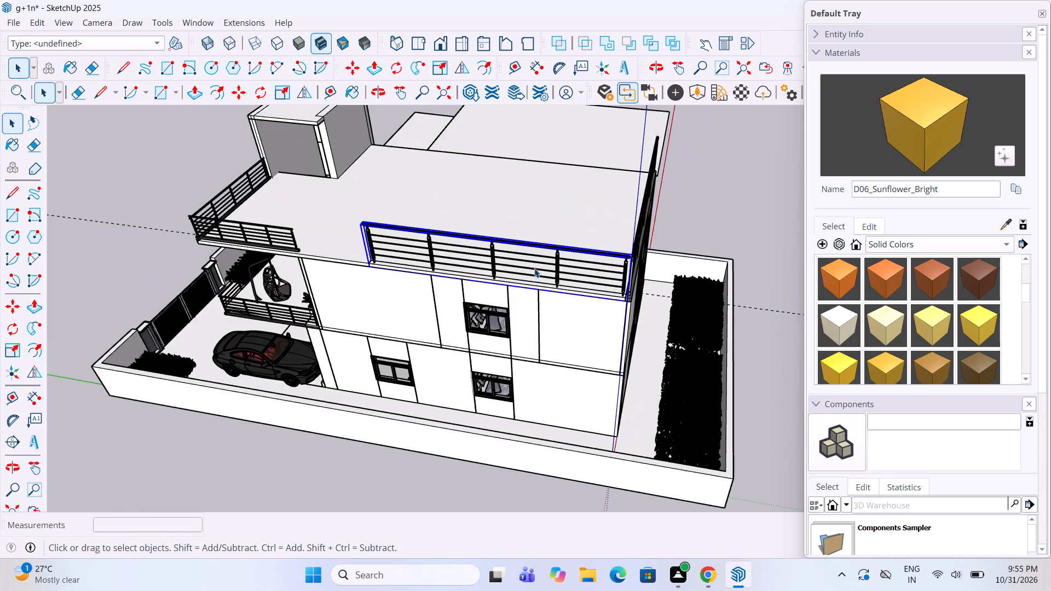
{"action": "middle_click_drag", "start_coordinate": [355, 211], "coordinate": [503, 226]}
{"action": "scroll", "coordinate": [423, 283], "scroll_direction": "up", "scroll_amount": 3}
{"action": "scroll", "coordinate": [473, 312], "scroll_direction": "up", "scroll_amount": 2}
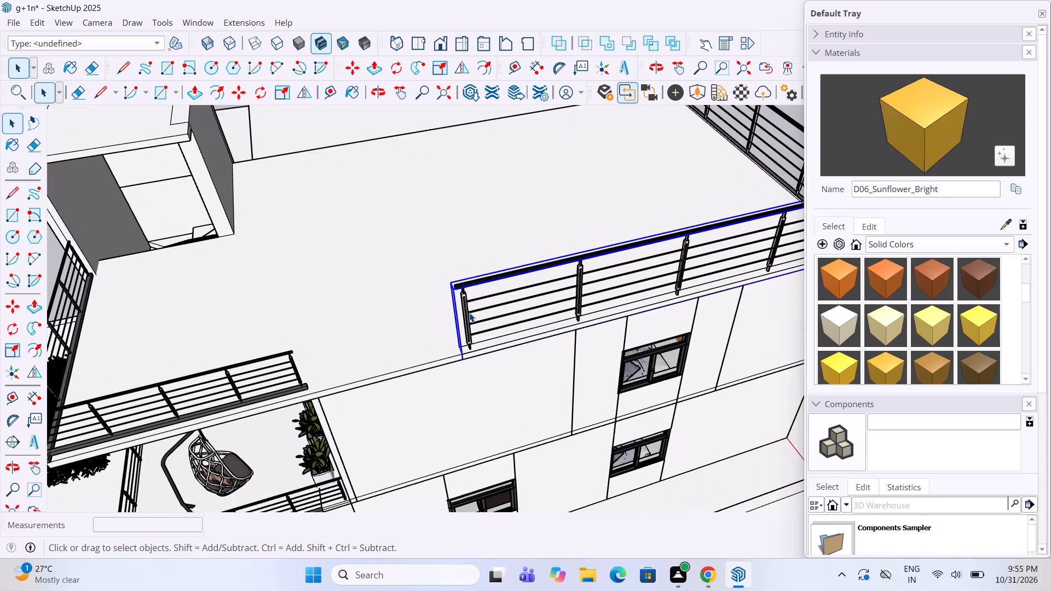
{"action": "key", "text": "s"}
{"action": "scroll", "coordinate": [451, 327], "scroll_direction": "up", "scroll_amount": 2}
{"action": "middle_click_drag", "start_coordinate": [451, 327], "coordinate": [510, 313]}
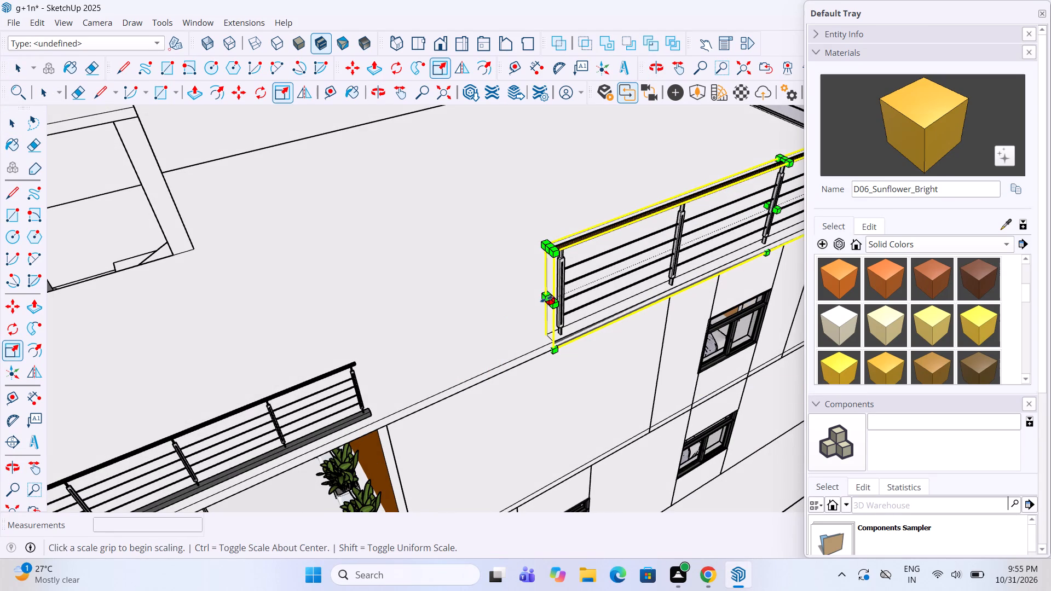
{"action": "left_click_drag", "start_coordinate": [546, 299], "coordinate": [334, 376]}
Stretch the side railing further along its length until it reaches the roof slab's front corner.
{"action": "scroll", "coordinate": [440, 313], "scroll_direction": "down", "scroll_amount": 9}
{"action": "middle_click_drag", "start_coordinate": [370, 354], "coordinate": [531, 325]}
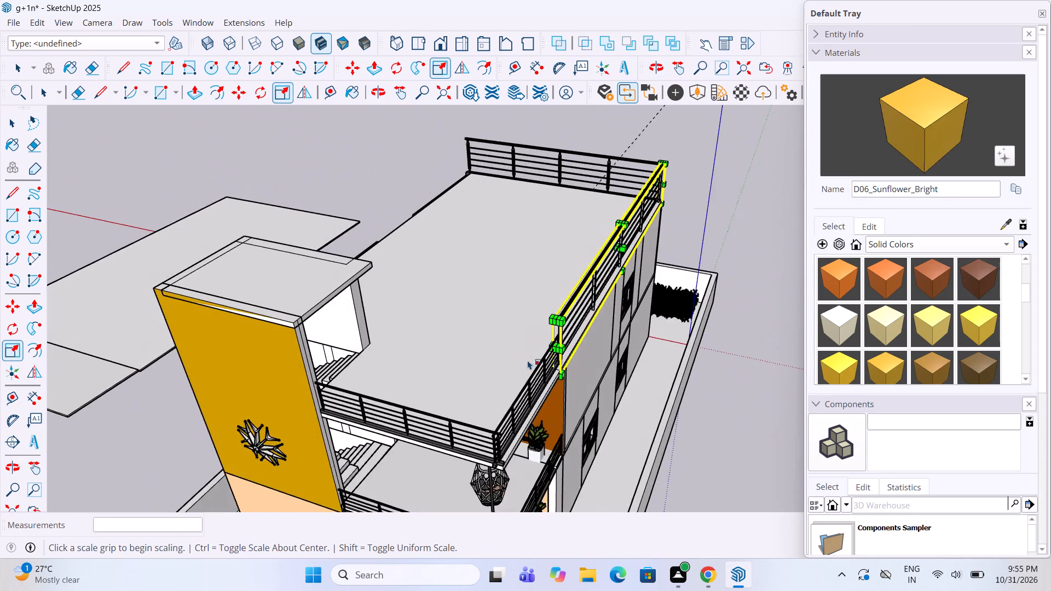
{"action": "scroll", "coordinate": [530, 363], "scroll_direction": "up", "scroll_amount": 3}
{"action": "left_click_drag", "start_coordinate": [563, 343], "coordinate": [491, 449]}
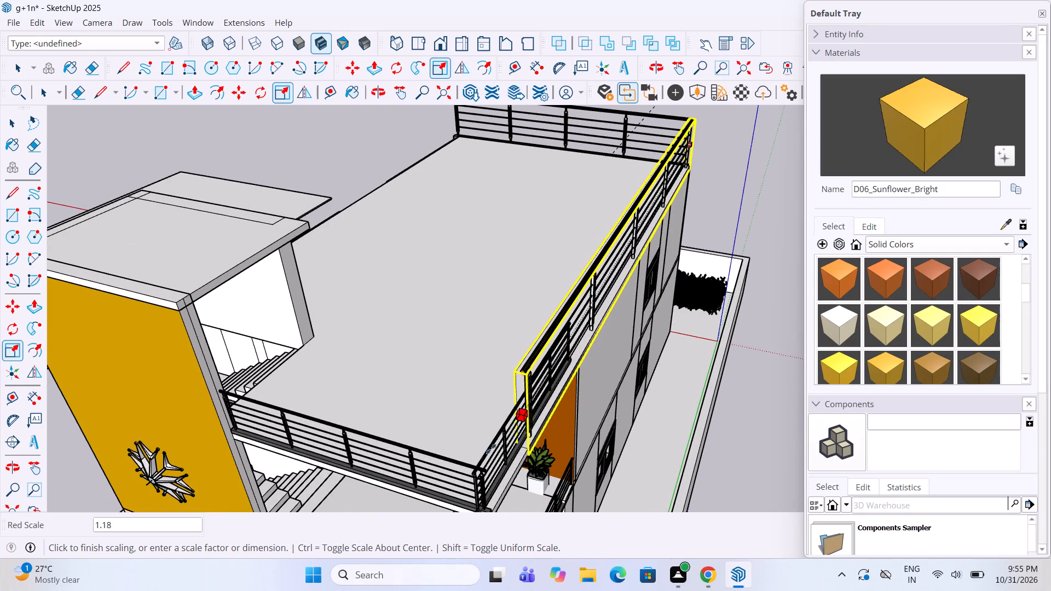
{"action": "left_click_drag", "start_coordinate": [491, 449], "coordinate": [463, 479]}
{"action": "scroll", "coordinate": [539, 364], "scroll_direction": "down", "scroll_amount": 5}
{"action": "scroll", "coordinate": [485, 474], "scroll_direction": "up", "scroll_amount": 7}
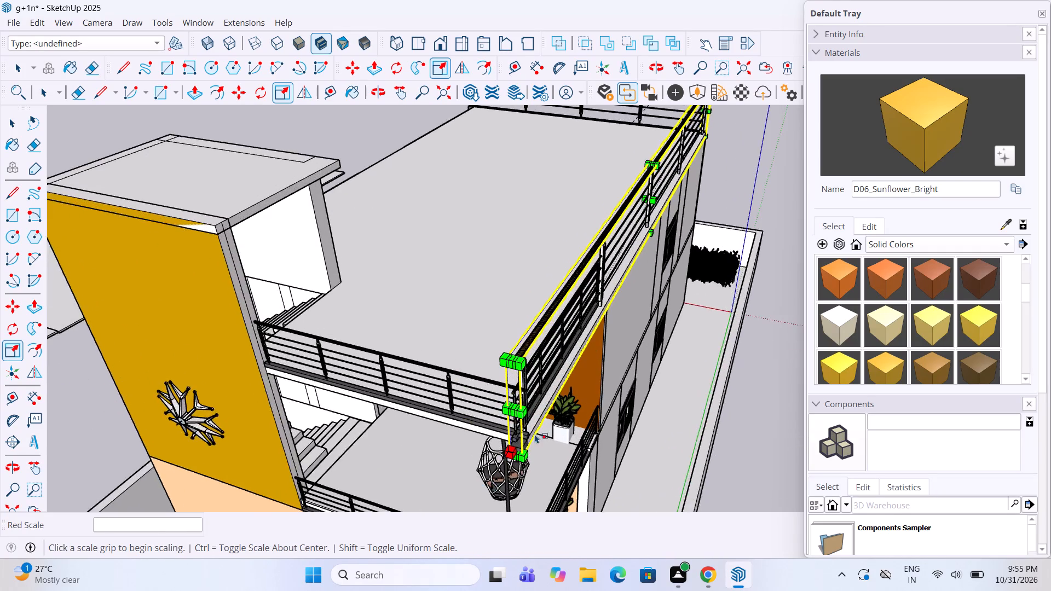
{"action": "scroll", "coordinate": [535, 434], "scroll_direction": "up", "scroll_amount": 4}
{"action": "left_click_drag", "start_coordinate": [504, 397], "coordinate": [517, 392]}
{"action": "left_click", "coordinate": [517, 392]}
{"action": "key", "text": "space"}
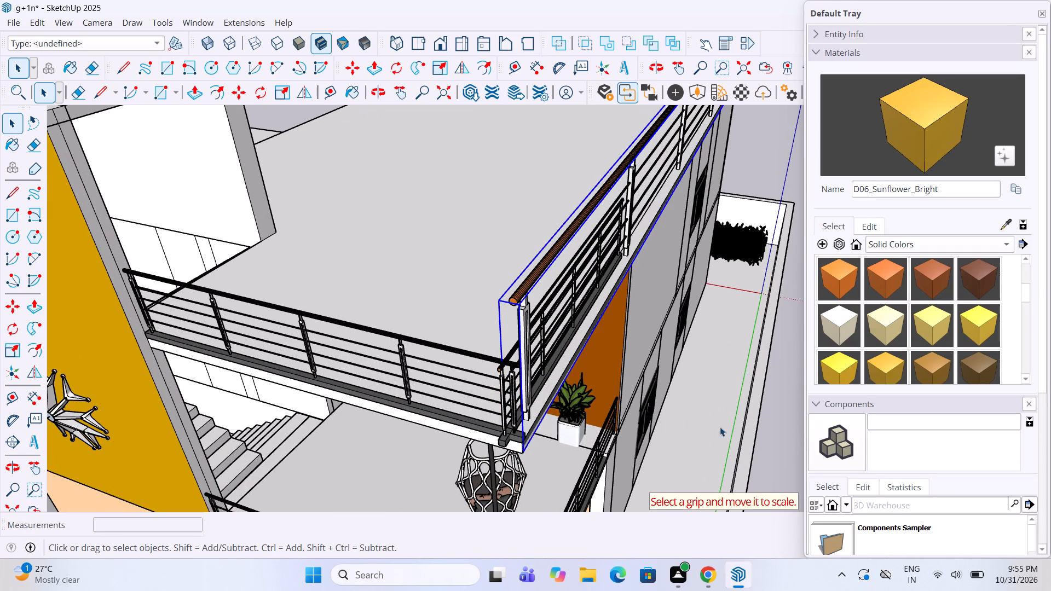
{"action": "left_click", "coordinate": [776, 431]}
Open the nested railing group and delete the old copied railing around the roof slab's front corner.
{"action": "left_click", "coordinate": [432, 392]}
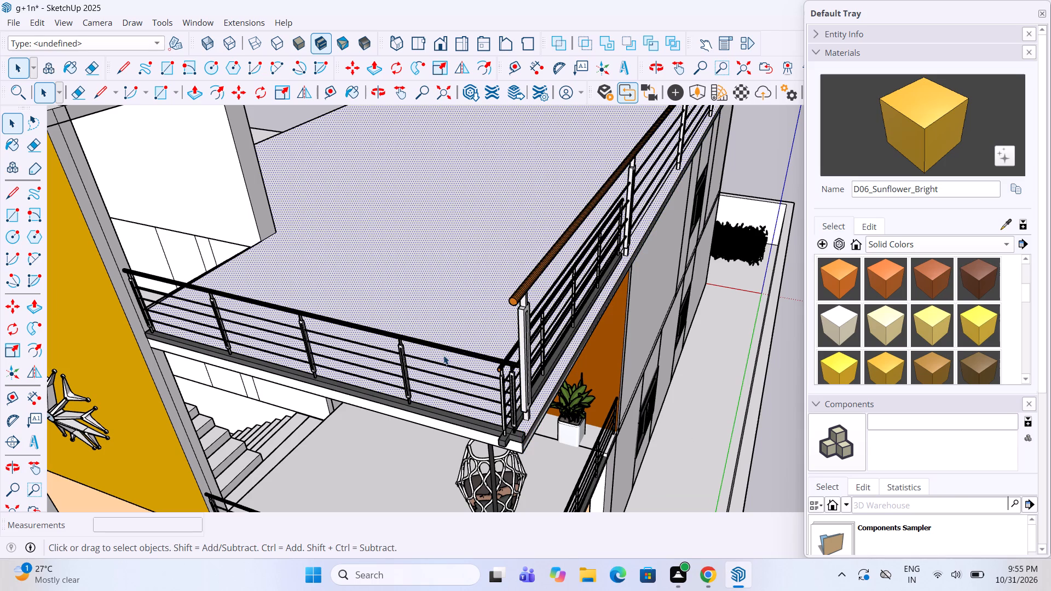
{"action": "left_click", "coordinate": [443, 355]}
{"action": "left_click", "coordinate": [453, 349]}
{"action": "double_click", "coordinate": [454, 357]}
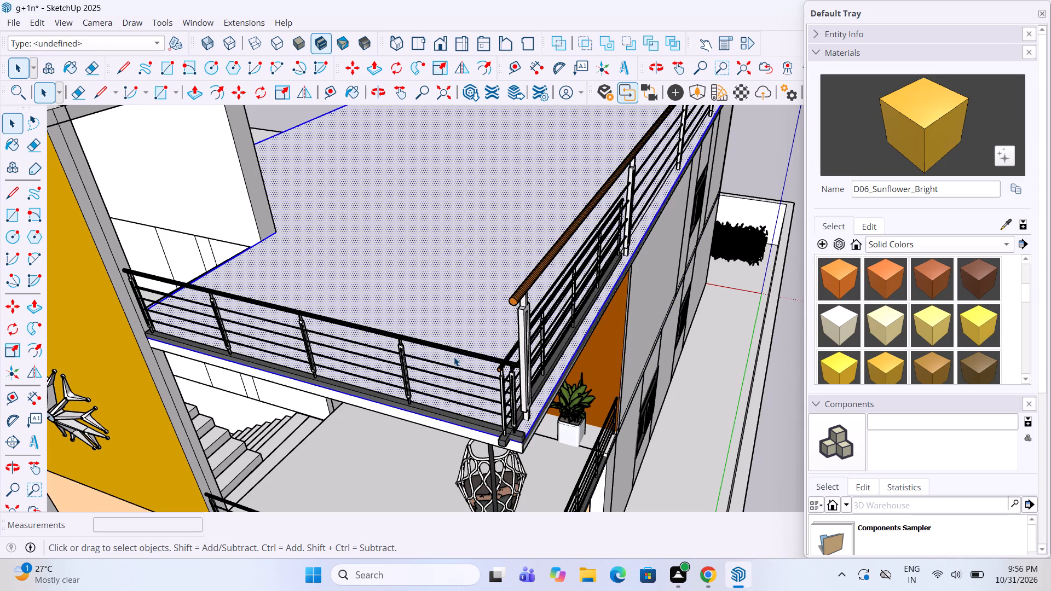
{"action": "left_click", "coordinate": [458, 378]}
{"action": "triple_click", "coordinate": [458, 386]}
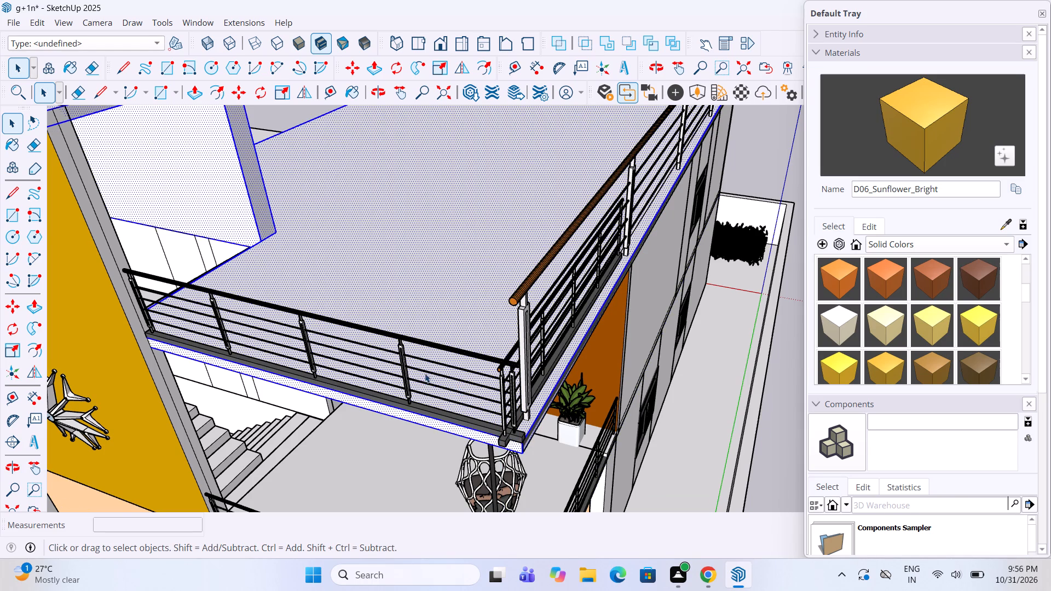
{"action": "left_click", "coordinate": [401, 368]}
{"action": "double_click", "coordinate": [404, 369]}
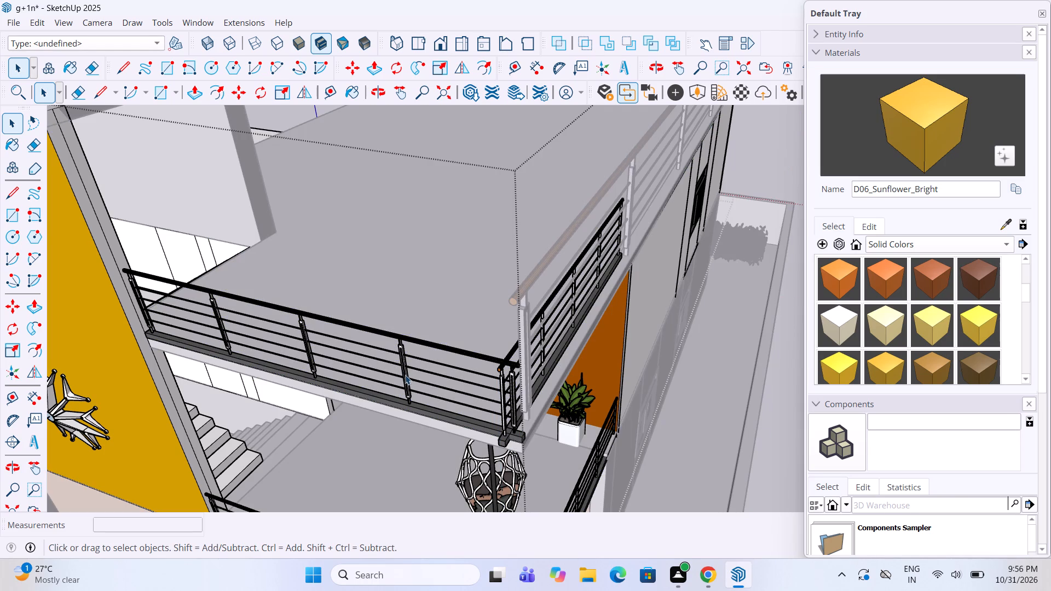
{"action": "double_click", "coordinate": [406, 375]}
{"action": "triple_click", "coordinate": [406, 375]}
{"action": "left_click", "coordinate": [406, 375]}
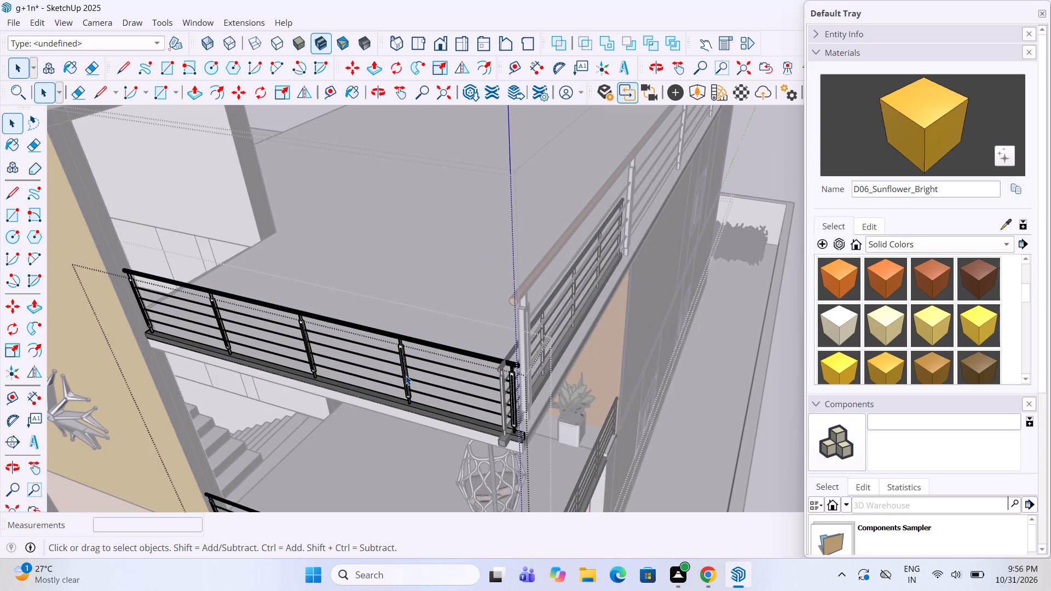
{"action": "left_click", "coordinate": [406, 375]}
{"action": "left_click", "coordinate": [764, 375]}
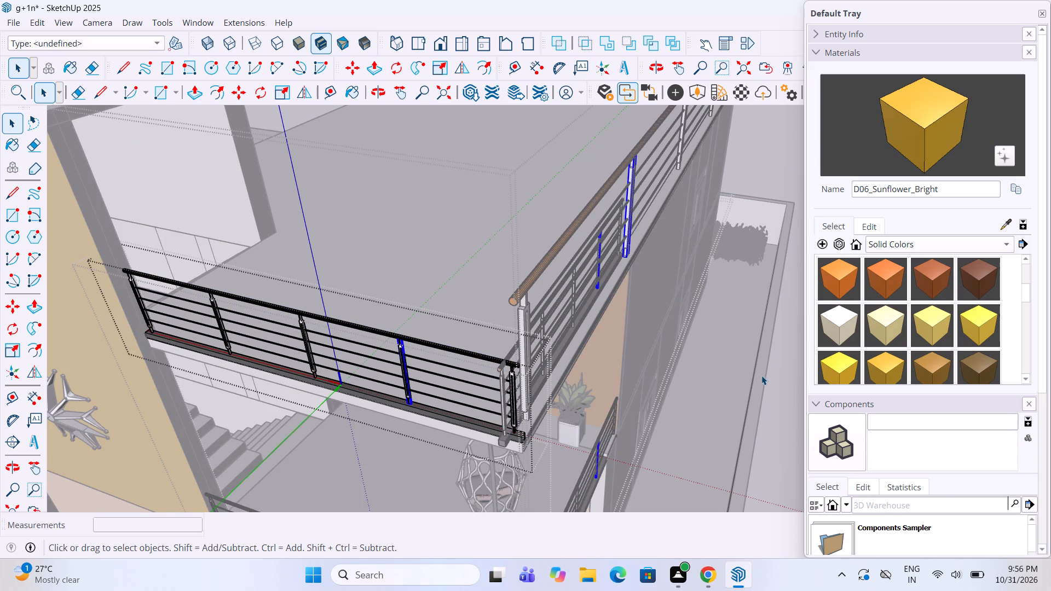
{"action": "left_click", "coordinate": [403, 363]}
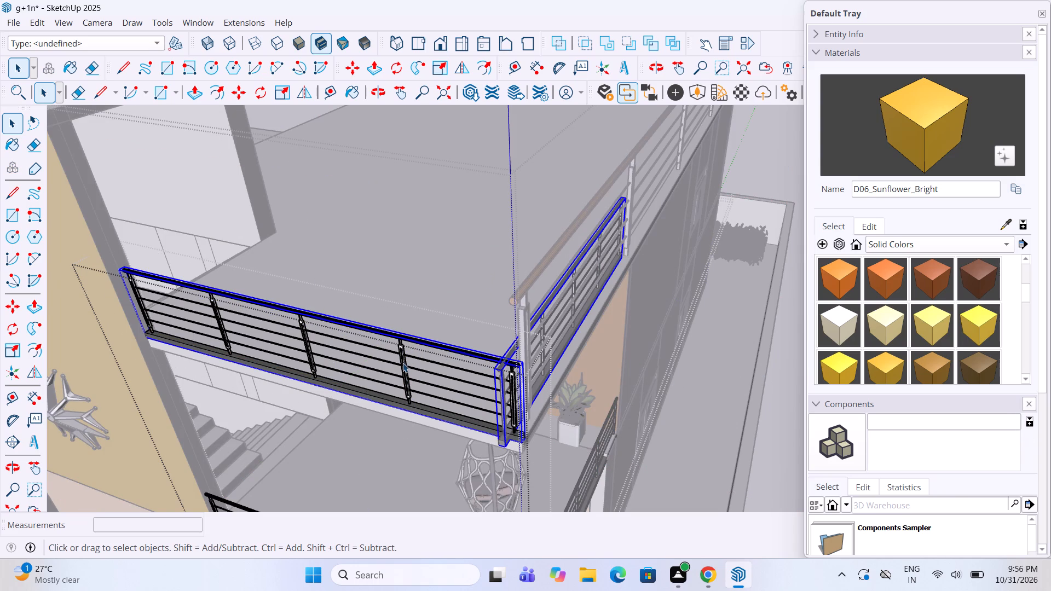
{"action": "key", "text": "Delete"}
{"action": "scroll", "coordinate": [376, 361], "scroll_direction": "down", "scroll_amount": 7}
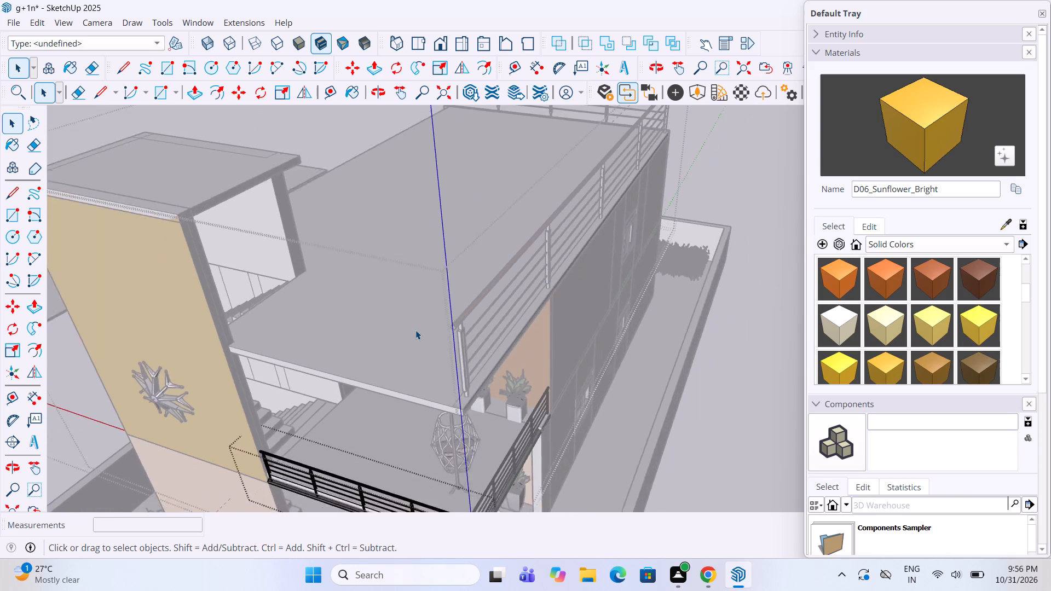
Close the open nested railing and house groups to return to the whole model.
{"action": "scroll", "coordinate": [415, 330], "scroll_direction": "down", "scroll_amount": 6}
{"action": "left_click", "coordinate": [725, 202]}
{"action": "scroll", "coordinate": [694, 229], "scroll_direction": "down", "scroll_amount": 5}
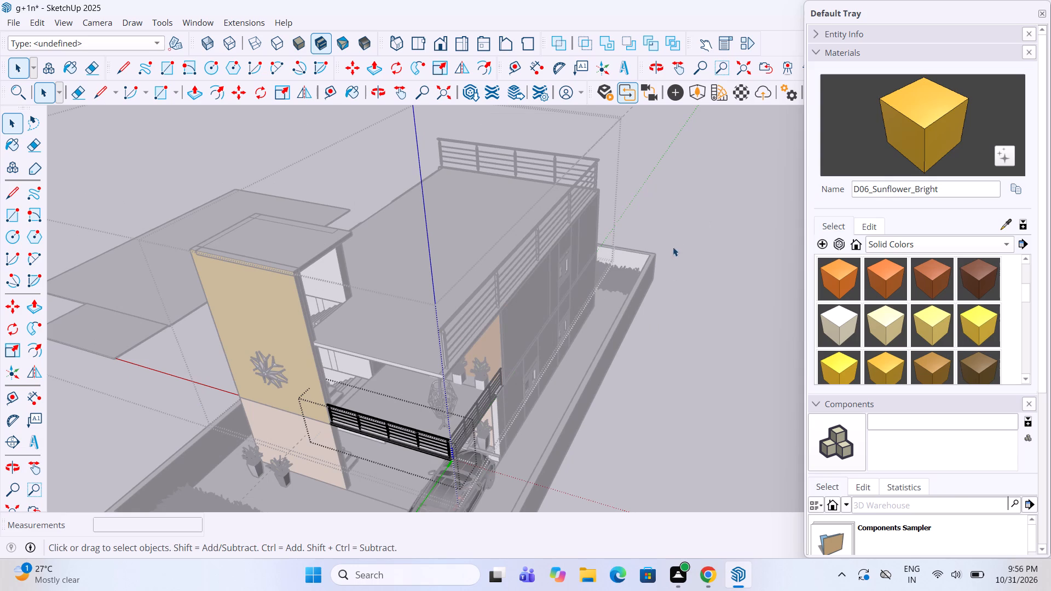
{"action": "scroll", "coordinate": [574, 224], "scroll_direction": "down", "scroll_amount": 3}
{"action": "left_click", "coordinate": [734, 182]}
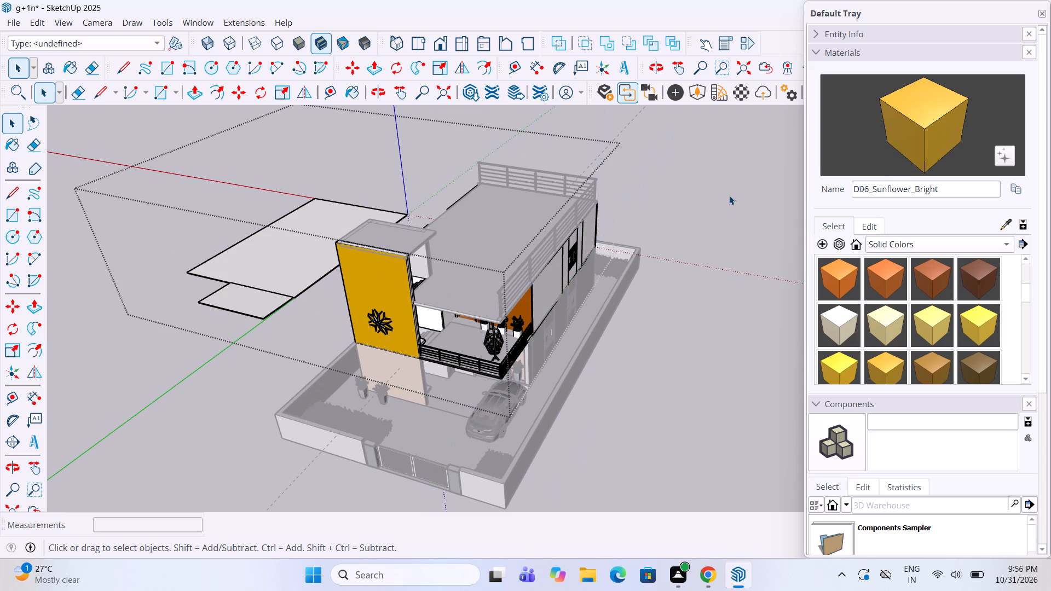
{"action": "left_click", "coordinate": [729, 195]}
{"action": "middle_click_drag", "start_coordinate": [691, 215], "coordinate": [536, 222]}
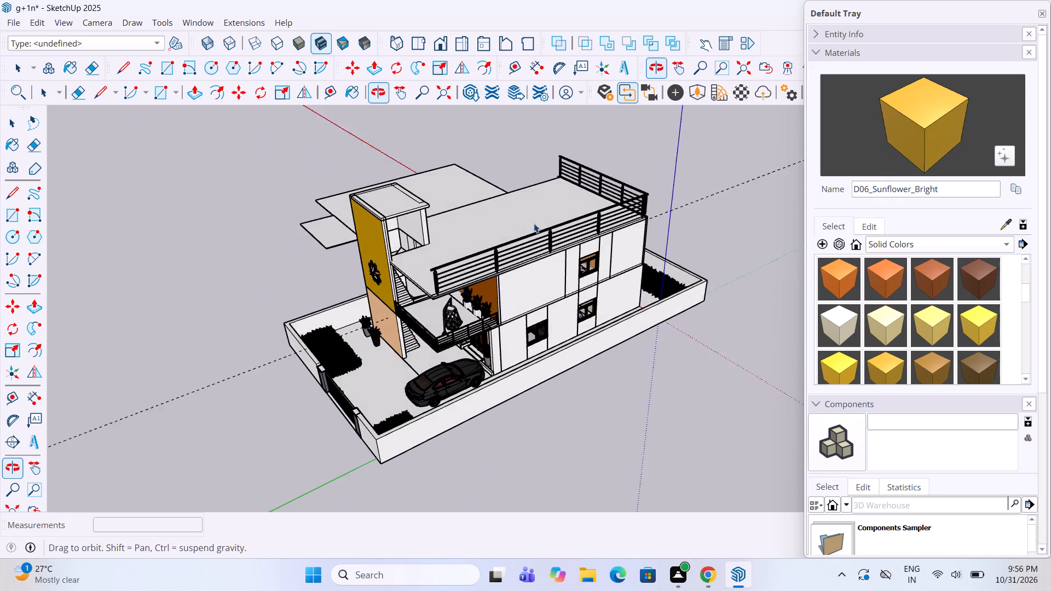
{"action": "middle_click_drag", "start_coordinate": [563, 272], "coordinate": [541, 272]}
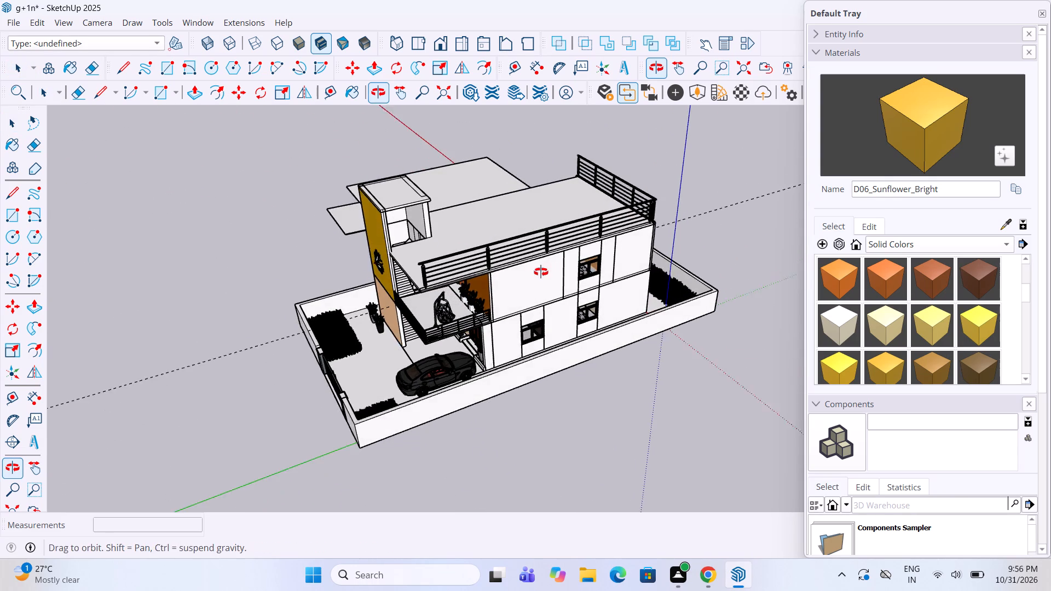
{"action": "middle_click_drag", "start_coordinate": [541, 272], "coordinate": [519, 272]}
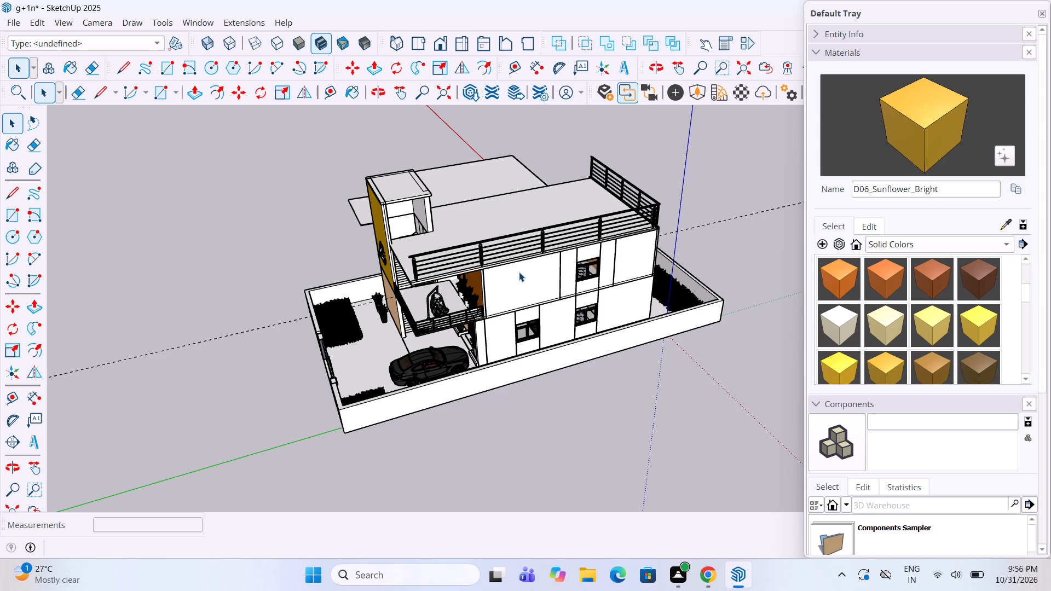
Copy the long side railing about 25' 10 3/4" across the roof onto the opposite long edge, with its end at the rear corner.
{"action": "scroll", "coordinate": [514, 252], "scroll_direction": "up", "scroll_amount": 6}
{"action": "middle_click_drag", "start_coordinate": [481, 249], "coordinate": [610, 260]}
{"action": "scroll", "coordinate": [599, 260], "scroll_direction": "up", "scroll_amount": 2}
{"action": "left_click", "coordinate": [586, 257]}
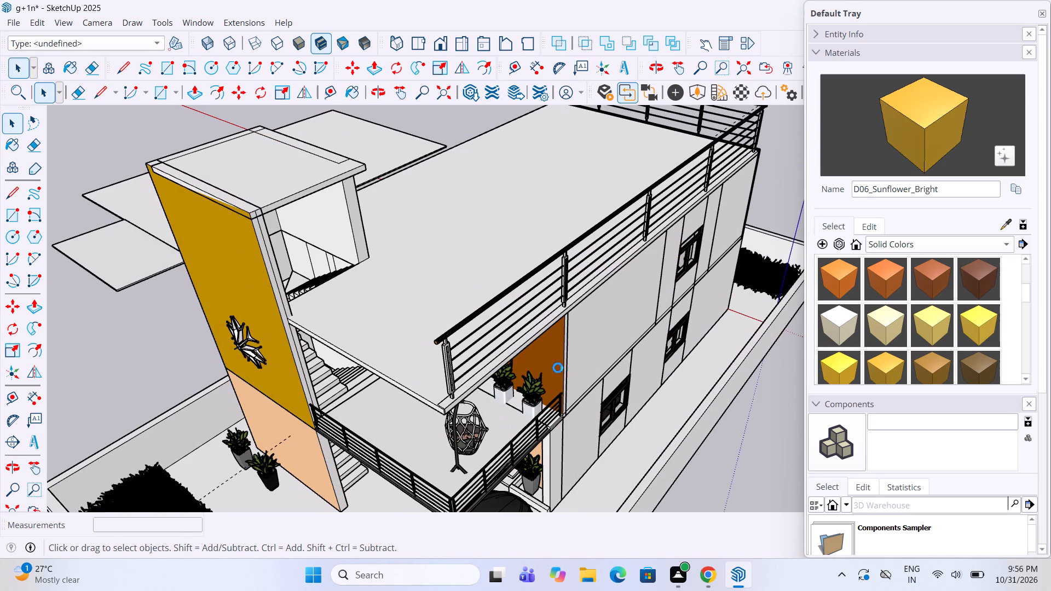
{"action": "scroll", "coordinate": [552, 341], "scroll_direction": "down", "scroll_amount": 8}
{"action": "key", "text": "m"}
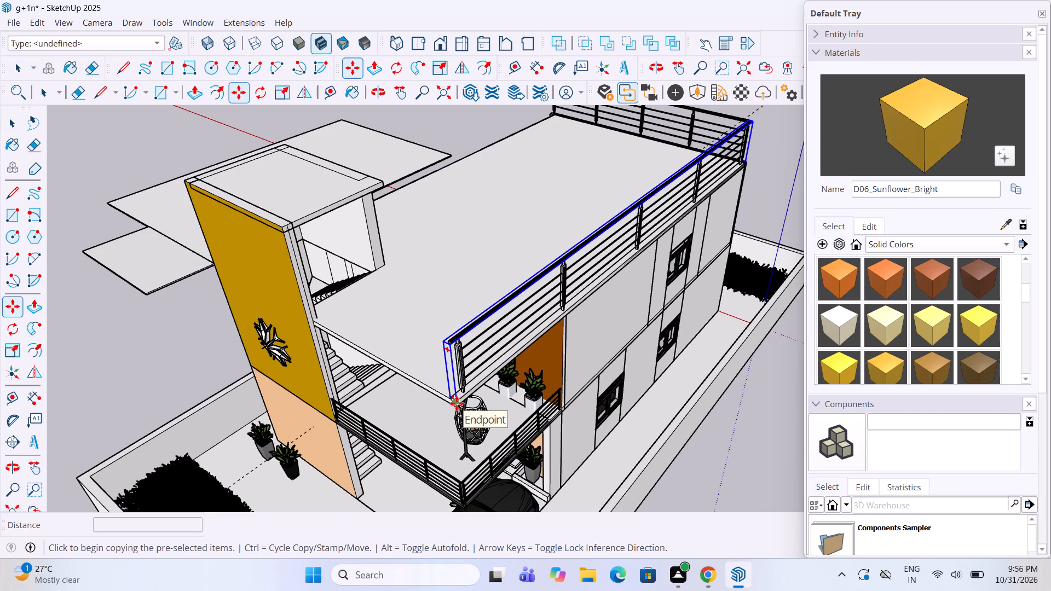
{"action": "middle_click_drag", "start_coordinate": [564, 346], "coordinate": [428, 361]}
{"action": "scroll", "coordinate": [409, 366], "scroll_direction": "down", "scroll_amount": 5}
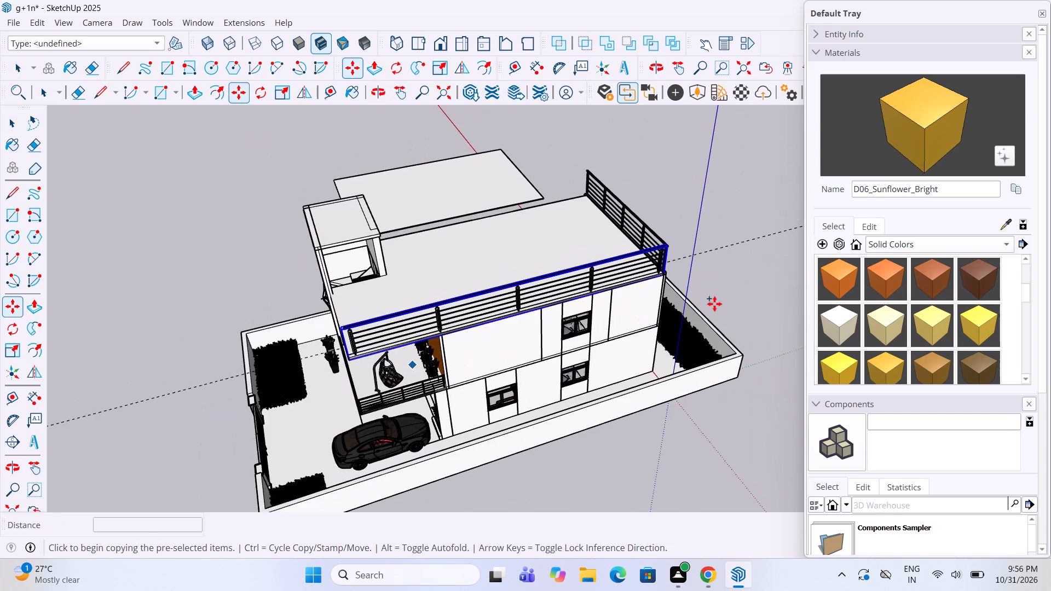
{"action": "scroll", "coordinate": [714, 304], "scroll_direction": "up", "scroll_amount": 4}
{"action": "scroll", "coordinate": [675, 259], "scroll_direction": "up", "scroll_amount": 12}
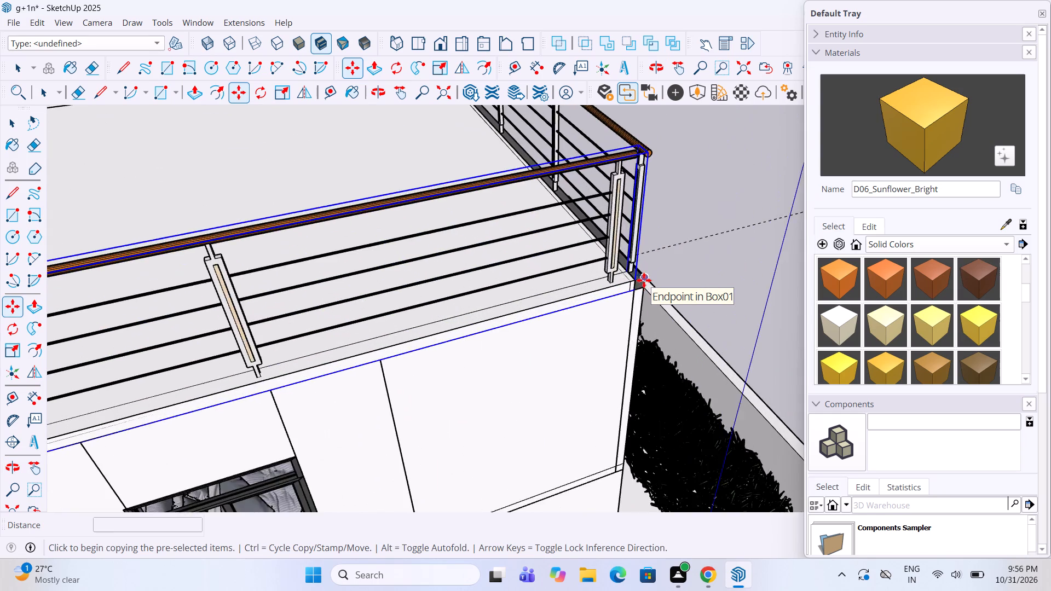
{"action": "scroll", "coordinate": [644, 280], "scroll_direction": "up", "scroll_amount": 5}
{"action": "left_click", "coordinate": [636, 279]}
{"action": "scroll", "coordinate": [510, 361], "scroll_direction": "down", "scroll_amount": 6}
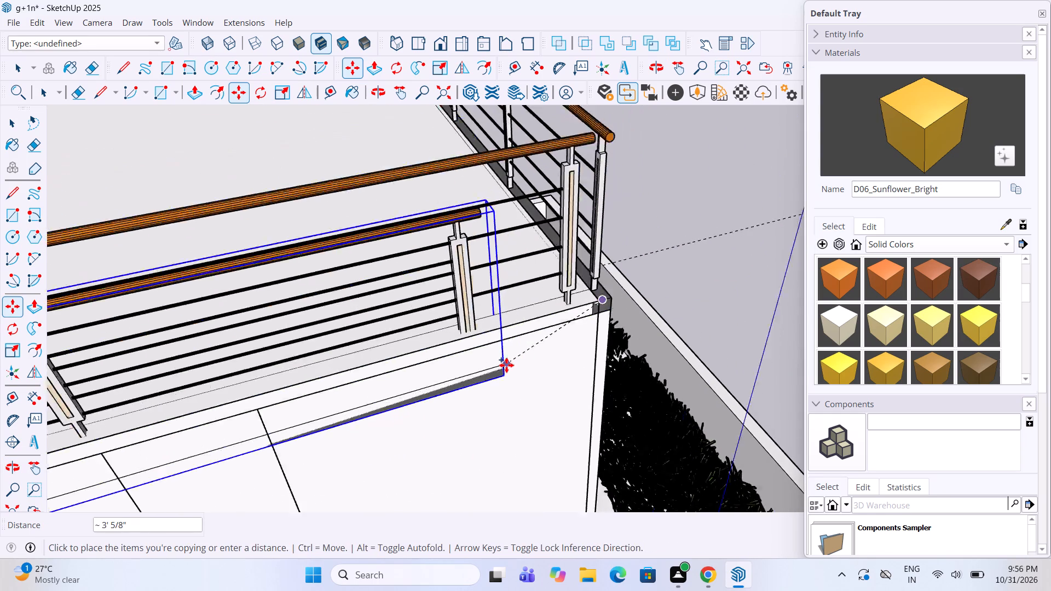
{"action": "scroll", "coordinate": [506, 372], "scroll_direction": "down", "scroll_amount": 12}
{"action": "scroll", "coordinate": [487, 219], "scroll_direction": "up", "scroll_amount": 5}
{"action": "scroll", "coordinate": [424, 212], "scroll_direction": "up", "scroll_amount": 7}
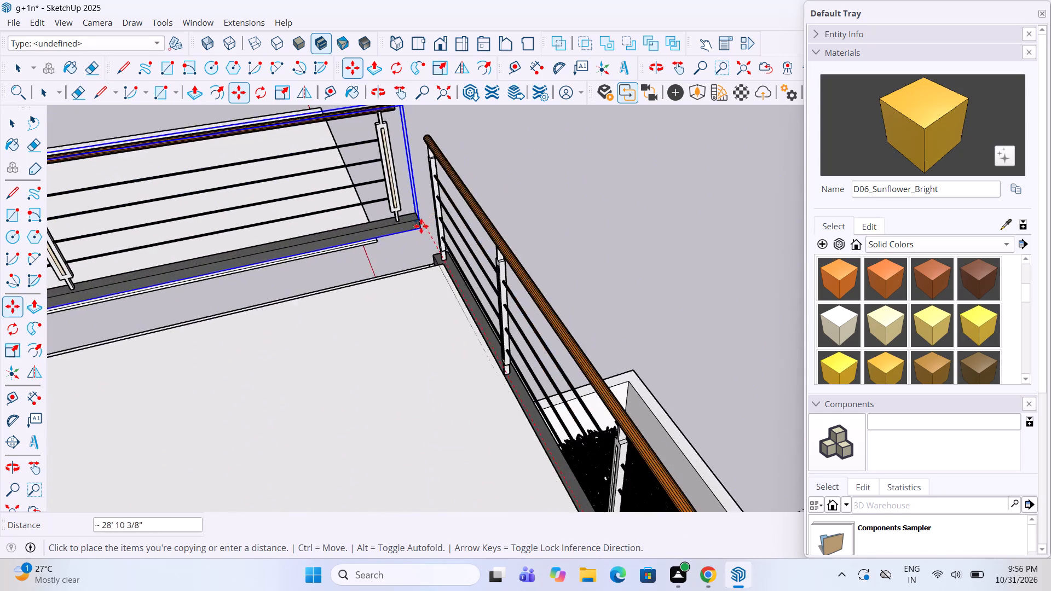
{"action": "scroll", "coordinate": [421, 226], "scroll_direction": "up", "scroll_amount": 3}
{"action": "scroll", "coordinate": [562, 366], "scroll_direction": "down", "scroll_amount": 4}
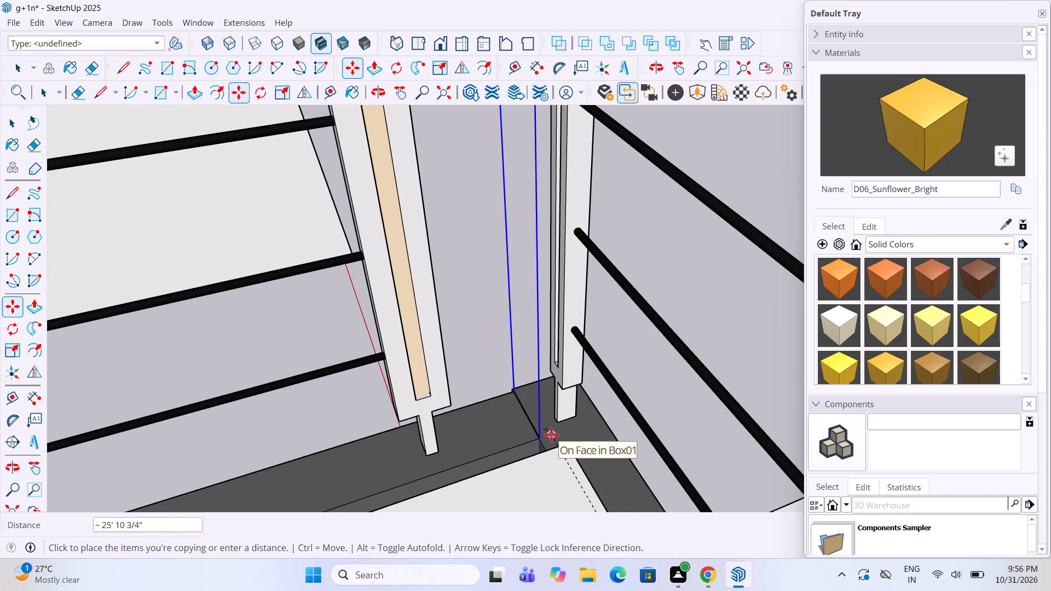
{"action": "left_click", "coordinate": [551, 434]}
{"action": "key", "text": "space"}
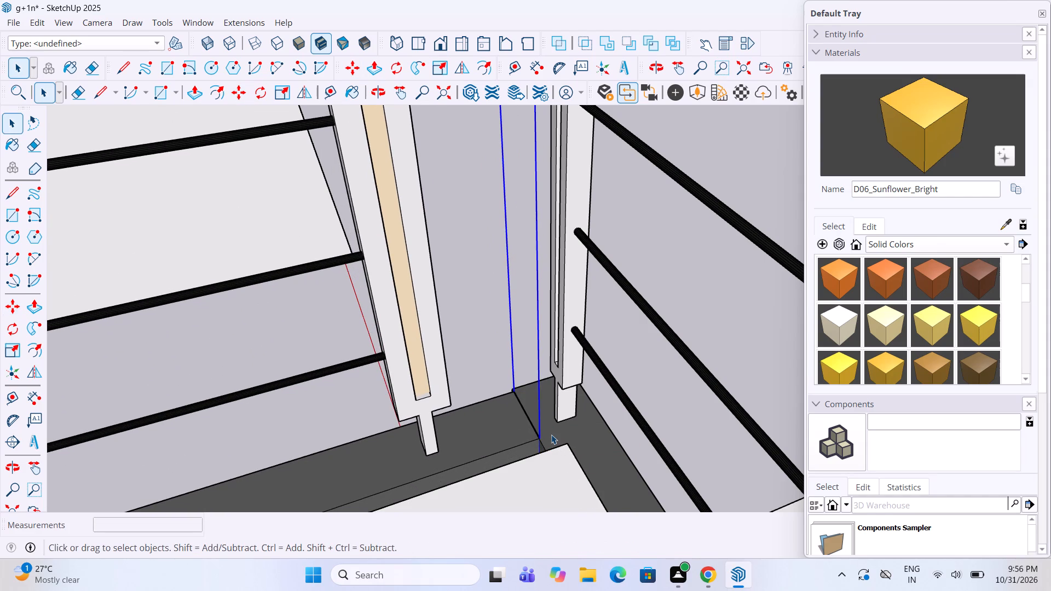
{"action": "scroll", "coordinate": [551, 434], "scroll_direction": "down", "scroll_amount": 7}
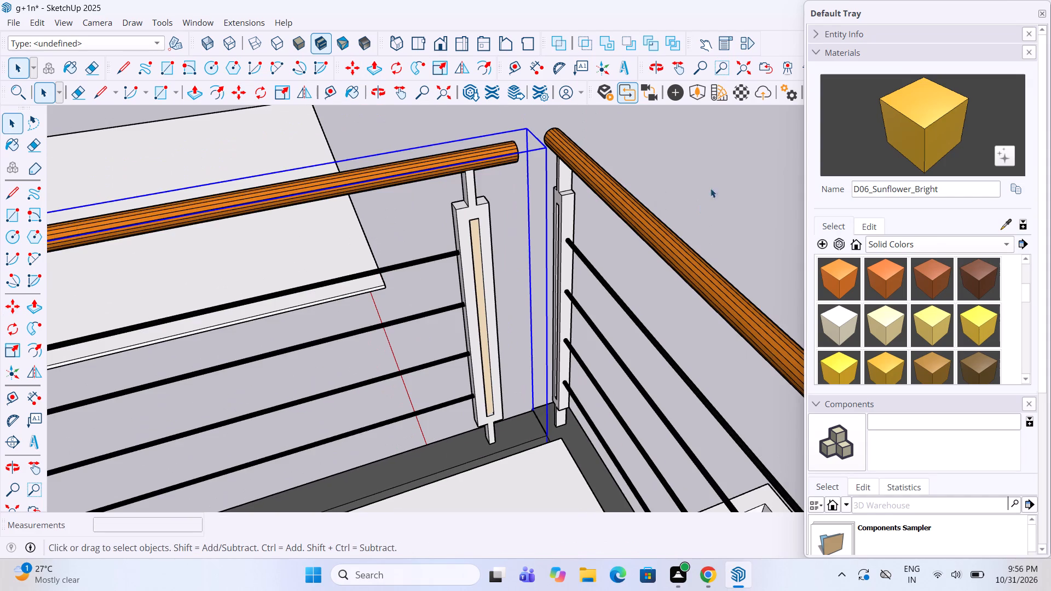
{"action": "left_click", "coordinate": [719, 173]}
Shorten the copied side railing along its length so that it ends at the stair tower wall.
{"action": "scroll", "coordinate": [716, 181], "scroll_direction": "down", "scroll_amount": 4}
{"action": "middle_click_drag", "start_coordinate": [407, 274], "coordinate": [1050, 244]}
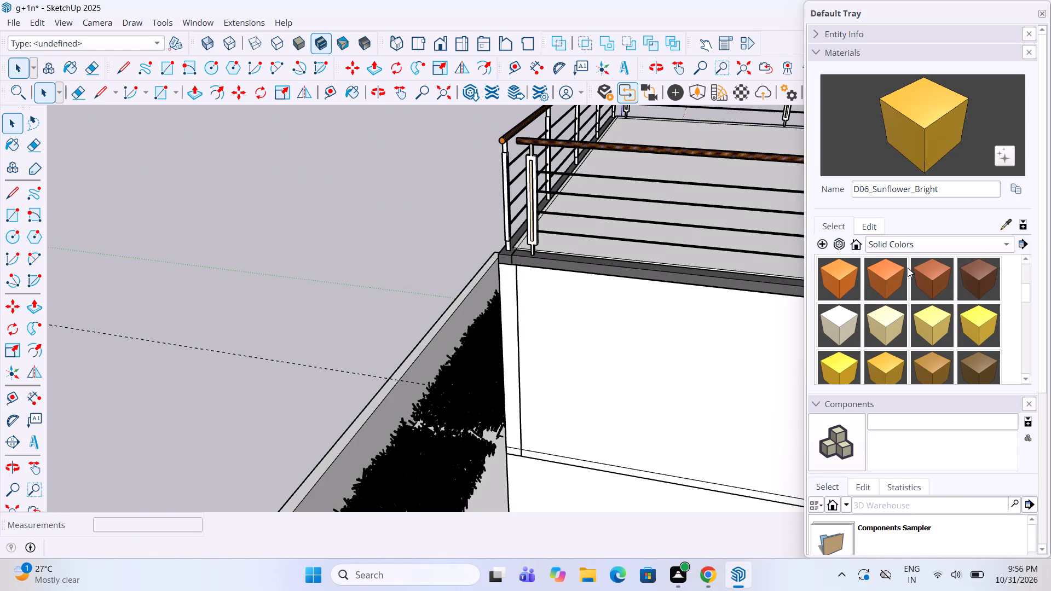
{"action": "middle_click_drag", "start_coordinate": [304, 302], "coordinate": [373, 361]}
{"action": "scroll", "coordinate": [325, 309], "scroll_direction": "down", "scroll_amount": 14}
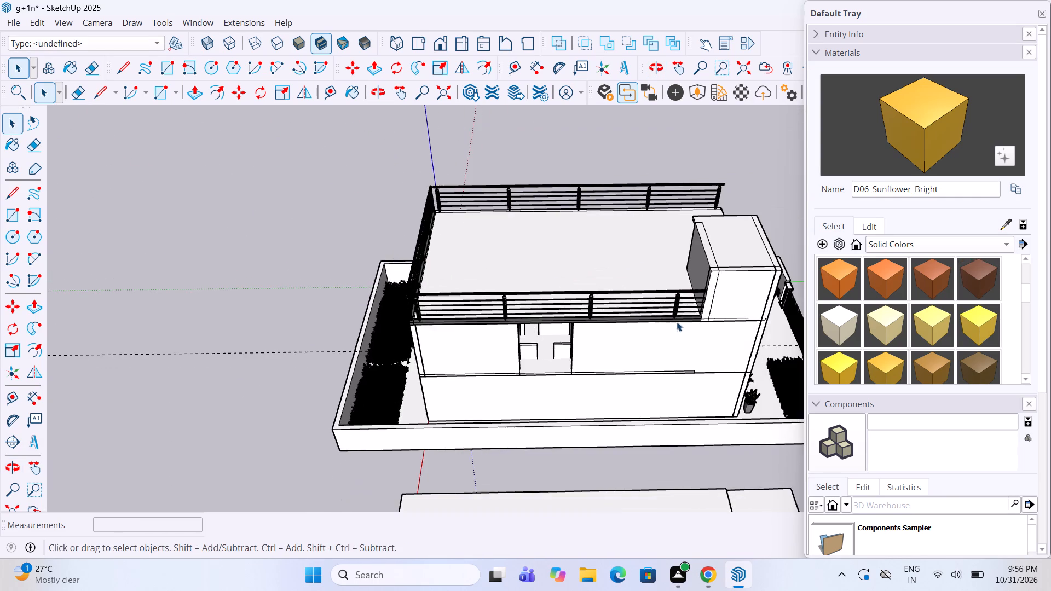
{"action": "scroll", "coordinate": [721, 289], "scroll_direction": "up", "scroll_amount": 8}
{"action": "left_click", "coordinate": [630, 311]}
{"action": "scroll", "coordinate": [630, 311], "scroll_direction": "up", "scroll_amount": 4}
{"action": "scroll", "coordinate": [630, 311], "scroll_direction": "down", "scroll_amount": 7}
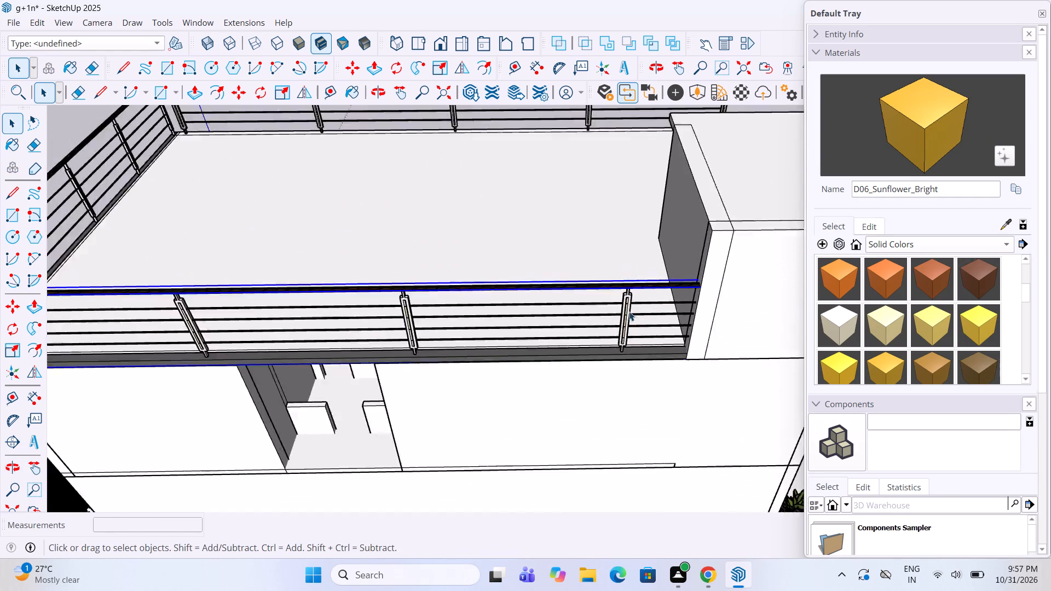
{"action": "scroll", "coordinate": [629, 311], "scroll_direction": "down", "scroll_amount": 6}
{"action": "key", "text": "s"}
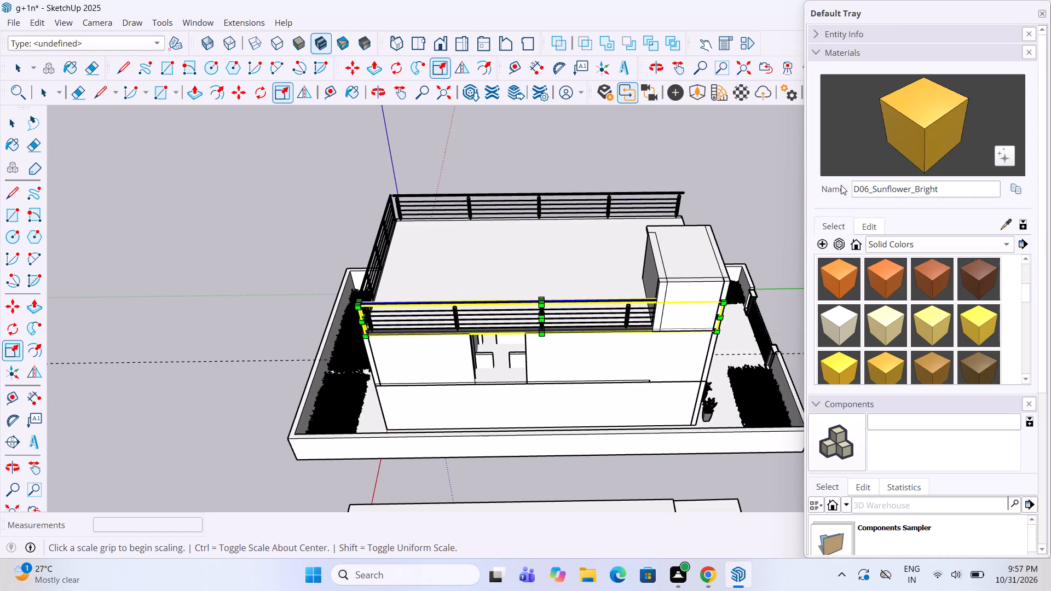
{"action": "scroll", "coordinate": [698, 296], "scroll_direction": "up", "scroll_amount": 5}
{"action": "scroll", "coordinate": [753, 334], "scroll_direction": "up", "scroll_amount": 3}
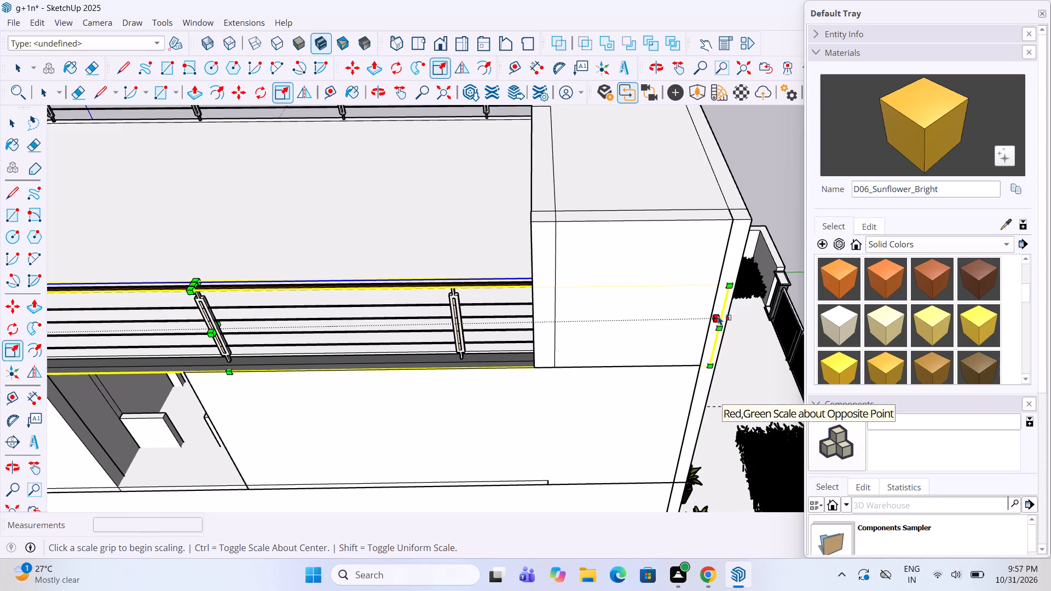
{"action": "left_click_drag", "start_coordinate": [718, 316], "coordinate": [646, 316]}
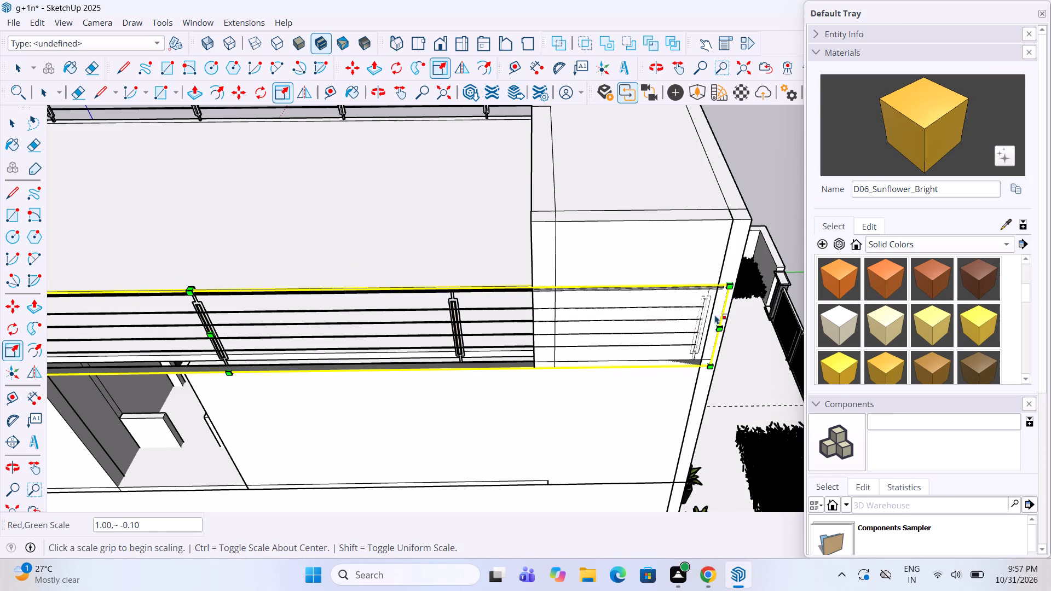
{"action": "left_click_drag", "start_coordinate": [720, 319], "coordinate": [695, 322]}
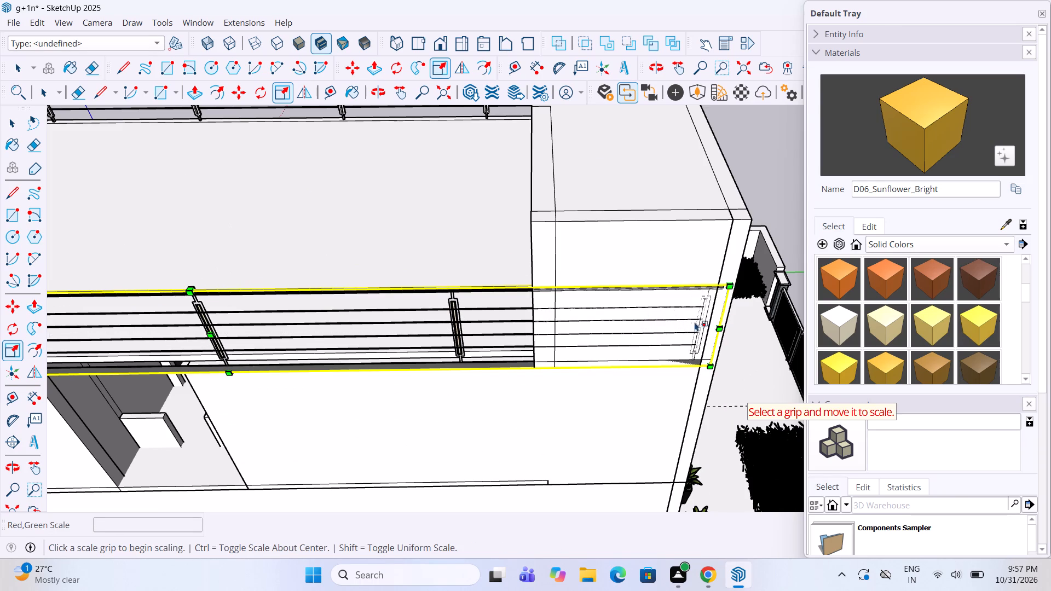
{"action": "left_click_drag", "start_coordinate": [695, 322], "coordinate": [689, 322]}
{"action": "left_click_drag", "start_coordinate": [721, 323], "coordinate": [557, 321]}
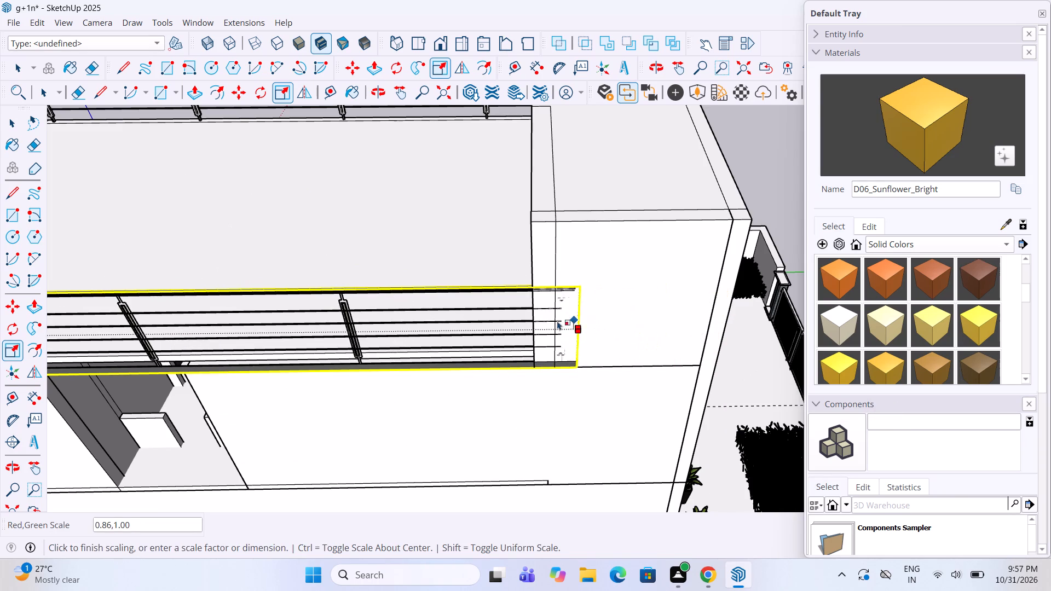
{"action": "left_click_drag", "start_coordinate": [557, 321], "coordinate": [531, 322]}
{"action": "key", "text": "space"}
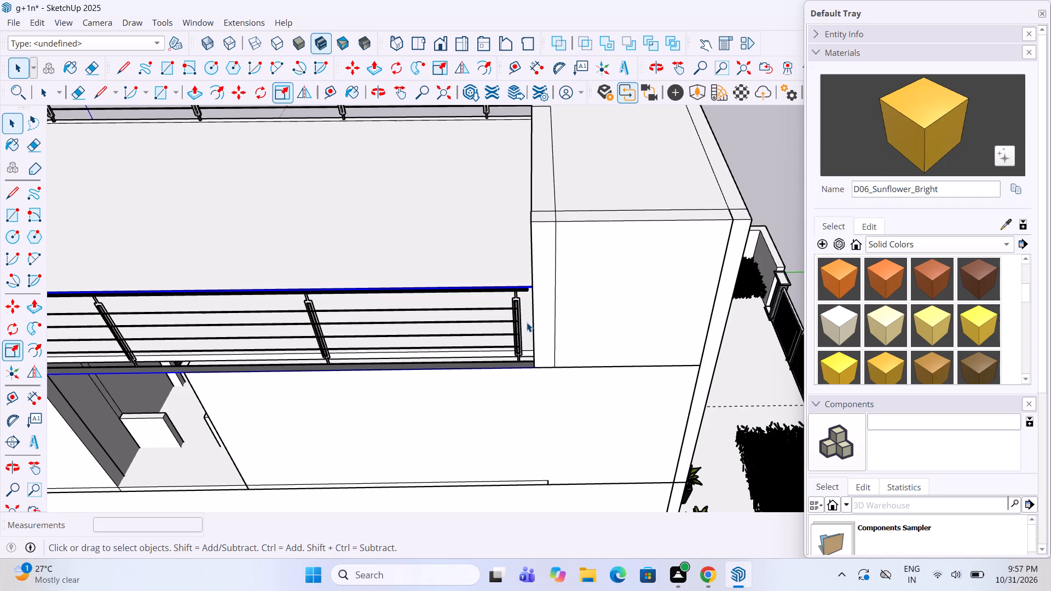
{"action": "scroll", "coordinate": [524, 323], "scroll_direction": "down", "scroll_amount": 9}
{"action": "left_click", "coordinate": [692, 210]}
Copy the rear railing about 47' 7 11/16" to the roof slab's front edge, with its end against the yellow stair tower.
{"action": "middle_click_drag", "start_coordinate": [682, 217], "coordinate": [545, 225]}
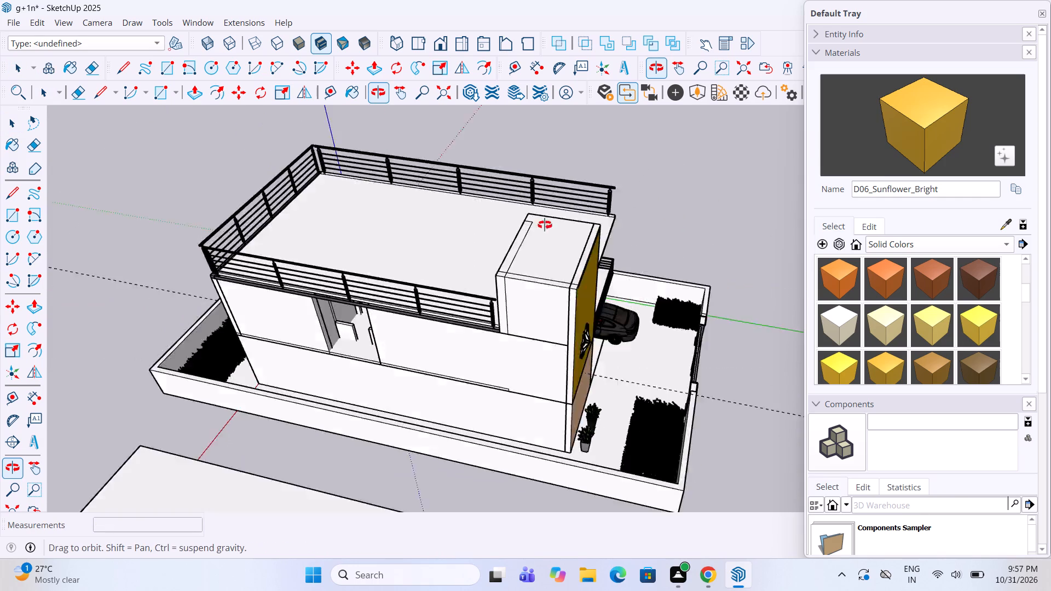
{"action": "middle_click_drag", "start_coordinate": [545, 225], "coordinate": [305, 202]}
{"action": "scroll", "coordinate": [331, 329], "scroll_direction": "down", "scroll_amount": 5}
{"action": "scroll", "coordinate": [523, 264], "scroll_direction": "up", "scroll_amount": 4}
{"action": "middle_click_drag", "start_coordinate": [514, 245], "coordinate": [483, 241]}
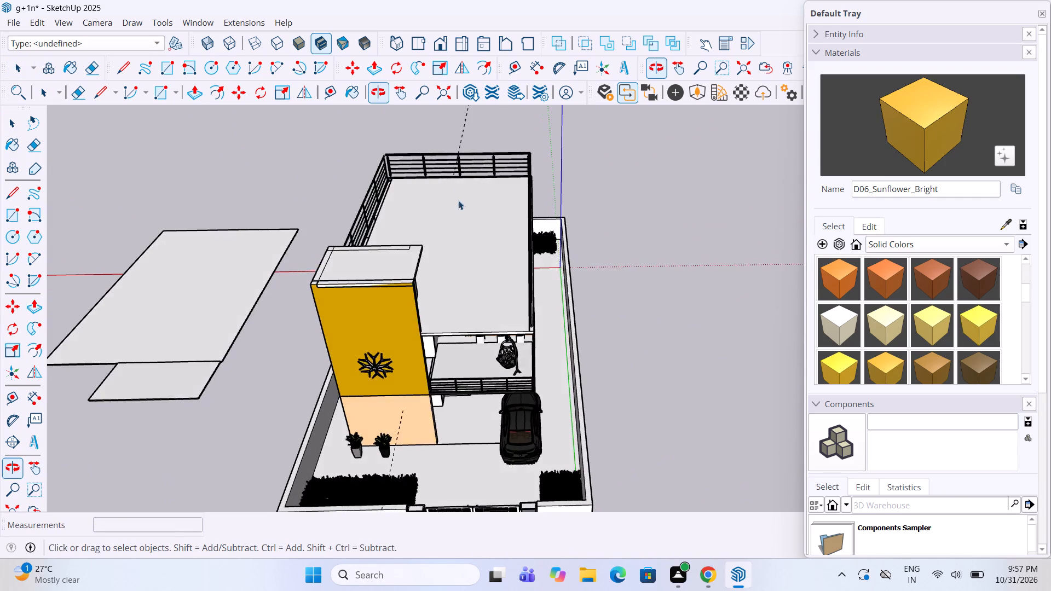
{"action": "scroll", "coordinate": [455, 146], "scroll_direction": "up", "scroll_amount": 2}
{"action": "left_click", "coordinate": [435, 161]}
{"action": "key", "text": "m"}
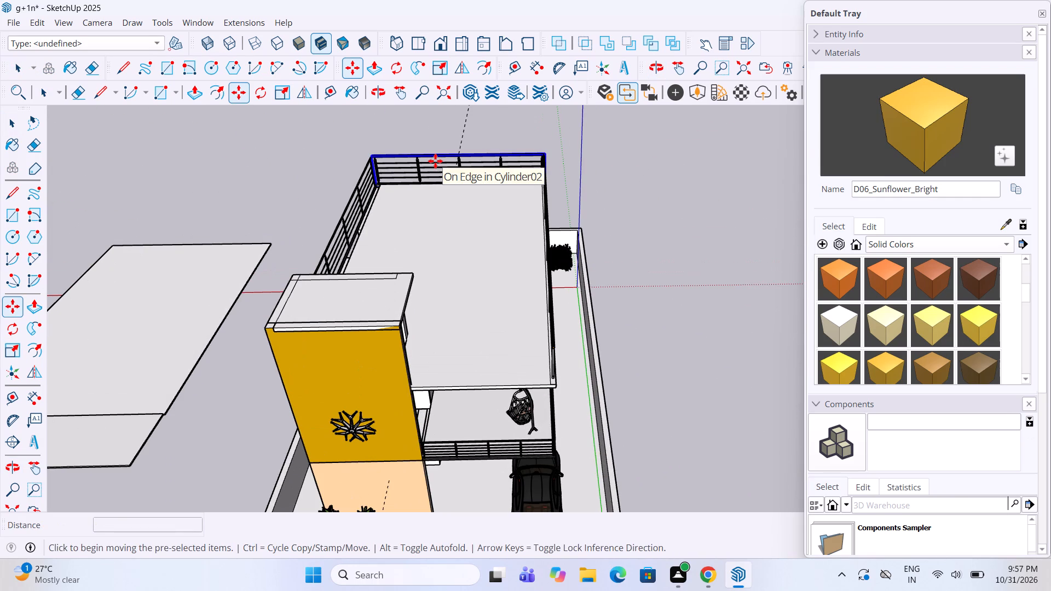
{"action": "left_click", "coordinate": [375, 188]}
{"action": "scroll", "coordinate": [421, 388], "scroll_direction": "up", "scroll_amount": 11}
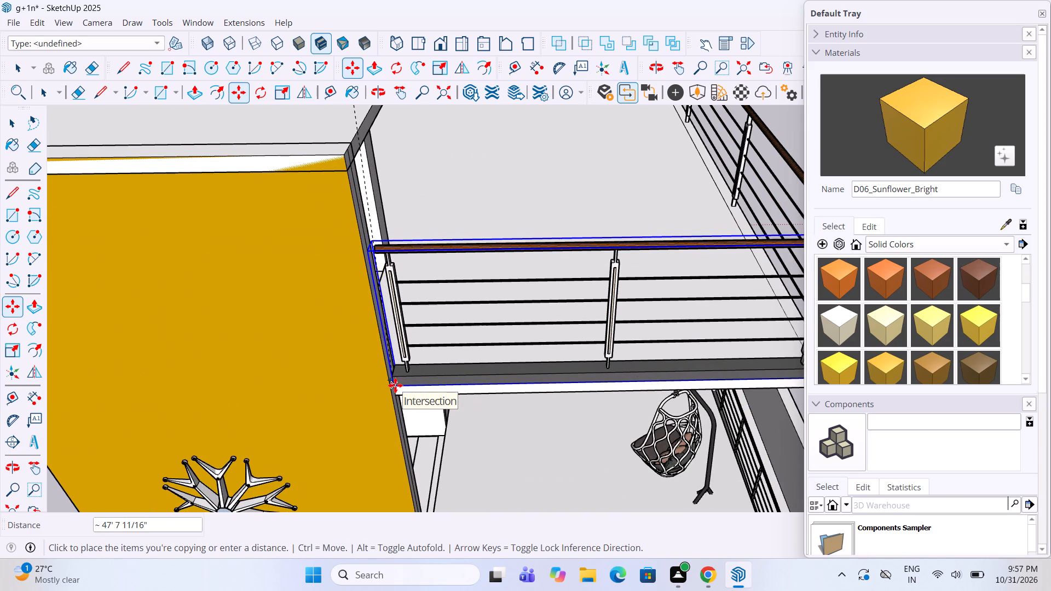
{"action": "left_click", "coordinate": [395, 385]}
Shorten the front railing to roughly half its length so that it ends near the side railing at the roof's front corner.
{"action": "scroll", "coordinate": [379, 346], "scroll_direction": "down", "scroll_amount": 6}
{"action": "key", "text": "s"}
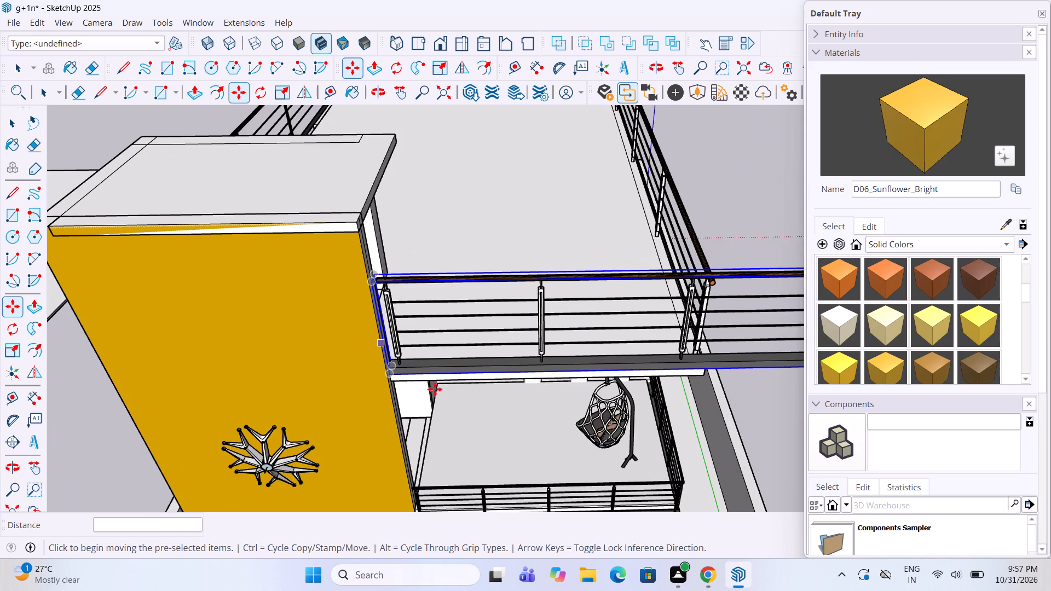
{"action": "scroll", "coordinate": [334, 333], "scroll_direction": "down", "scroll_amount": 6}
{"action": "scroll", "coordinate": [718, 329], "scroll_direction": "up", "scroll_amount": 4}
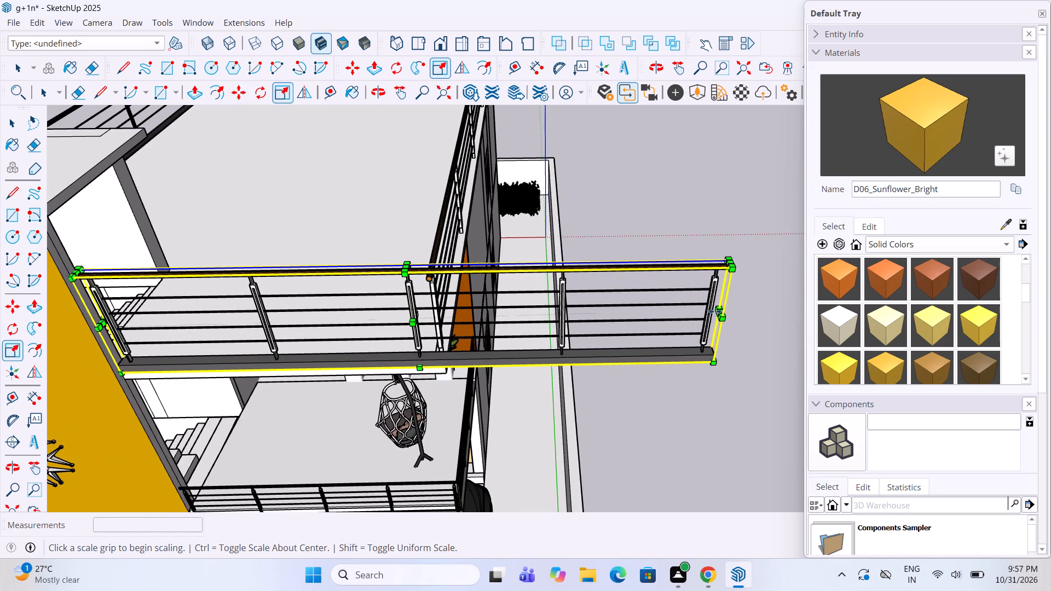
{"action": "left_click_drag", "start_coordinate": [719, 311], "coordinate": [443, 323]}
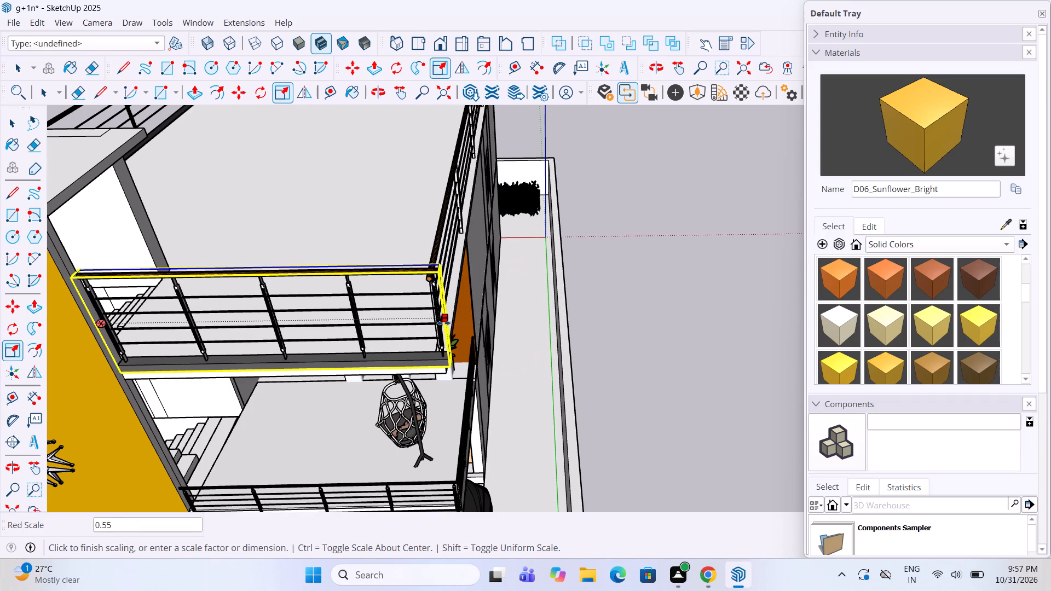
{"action": "left_click_drag", "start_coordinate": [443, 323], "coordinate": [431, 319]}
Stretch the front railing lengthwise by a factor of about 1.01 towards the side railing at the roof's front corner.
{"action": "scroll", "coordinate": [431, 319], "scroll_direction": "up", "scroll_amount": 14}
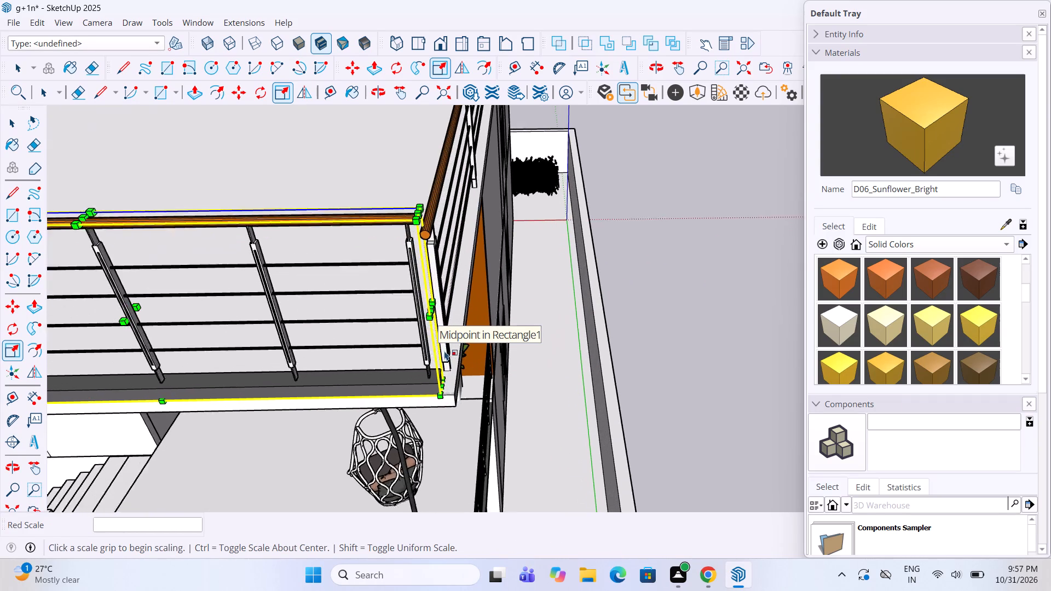
{"action": "scroll", "coordinate": [444, 351], "scroll_direction": "up", "scroll_amount": 5}
{"action": "middle_click_drag", "start_coordinate": [430, 351], "coordinate": [388, 351]}
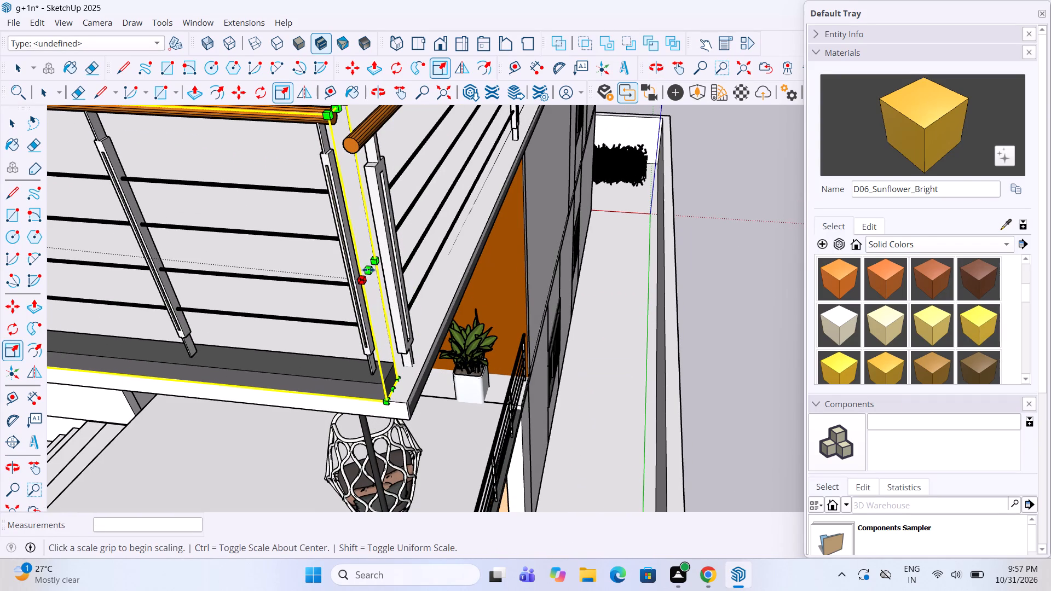
{"action": "left_click_drag", "start_coordinate": [369, 268], "coordinate": [399, 285]}
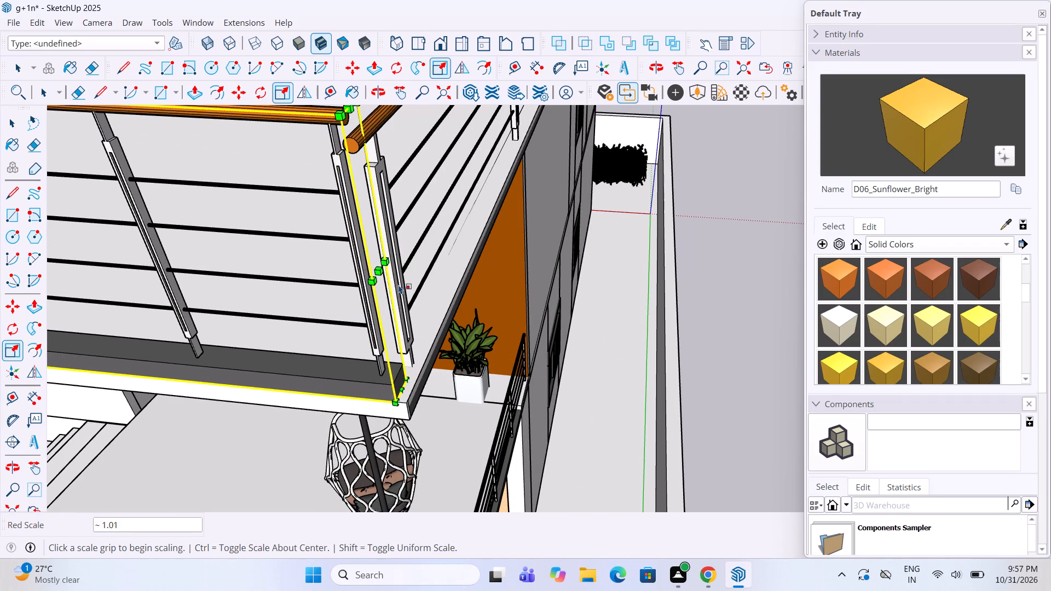
{"action": "scroll", "coordinate": [588, 262], "scroll_direction": "down", "scroll_amount": 10}
{"action": "scroll", "coordinate": [484, 240], "scroll_direction": "up", "scroll_amount": 4}
{"action": "key", "text": "space"}
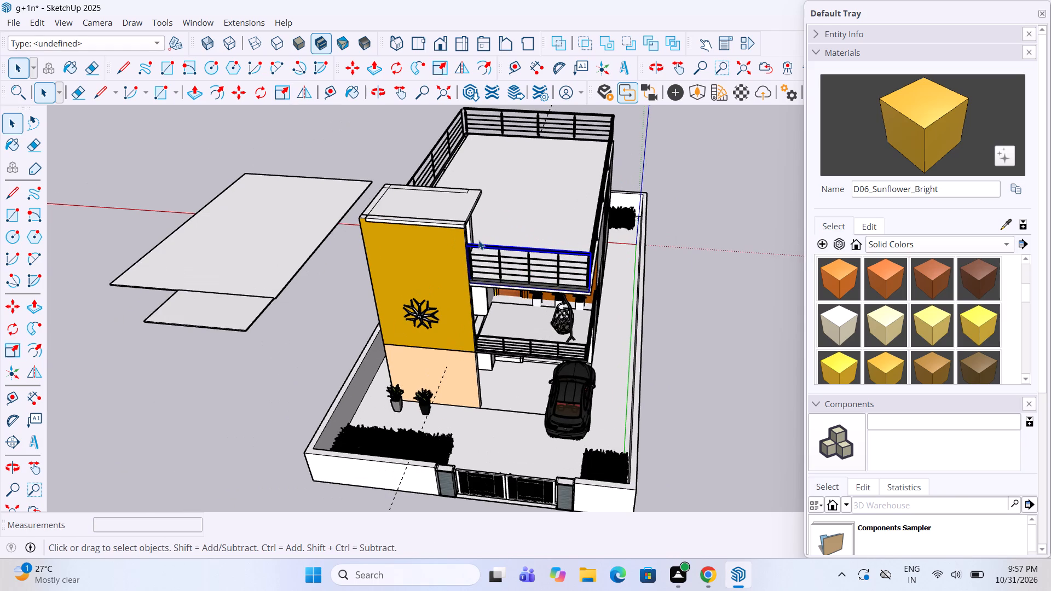
Examine the completed roof railings and the whole house from the front and side corner.
{"action": "left_click", "coordinate": [239, 395]}
{"action": "middle_click_drag", "start_coordinate": [559, 266], "coordinate": [475, 230]}
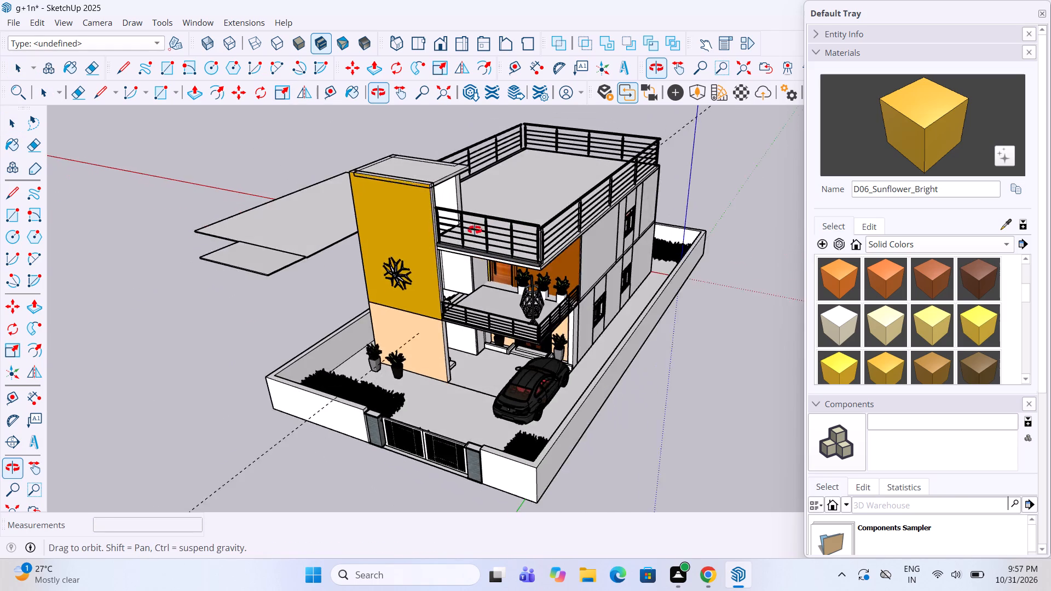
{"action": "middle_click_drag", "start_coordinate": [475, 230], "coordinate": [493, 265]}
{"action": "middle_click_drag", "start_coordinate": [492, 264], "coordinate": [548, 223]}
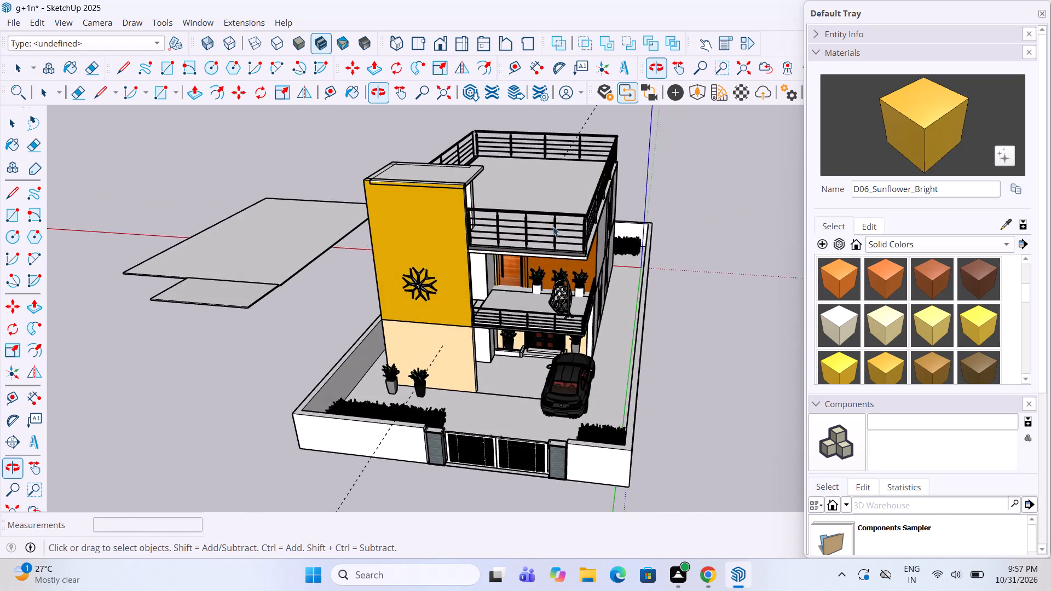
{"action": "middle_click_drag", "start_coordinate": [571, 238], "coordinate": [587, 249]}
{"action": "scroll", "coordinate": [584, 274], "scroll_direction": "down", "scroll_amount": 5}
{"action": "scroll", "coordinate": [505, 280], "scroll_direction": "down", "scroll_amount": 2}
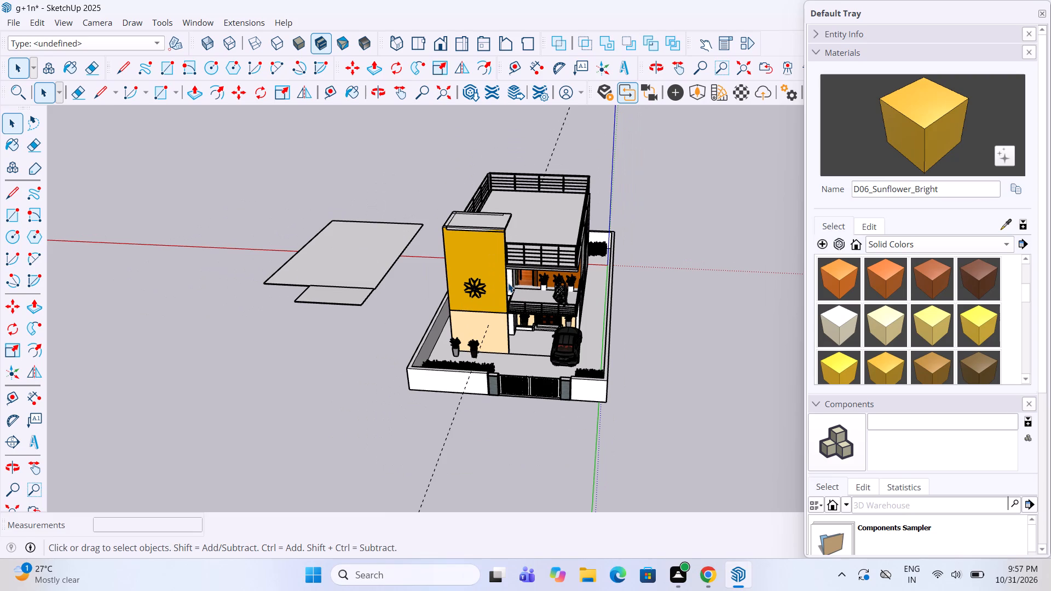
{"action": "scroll", "coordinate": [508, 283], "scroll_direction": "down", "scroll_amount": 5}
{"action": "scroll", "coordinate": [643, 190], "scroll_direction": "up", "scroll_amount": 4}
{"action": "left_click", "coordinate": [634, 173]}
{"action": "scroll", "coordinate": [450, 300], "scroll_direction": "up", "scroll_amount": 3}
{"action": "middle_click_drag", "start_coordinate": [451, 300], "coordinate": [476, 291]}
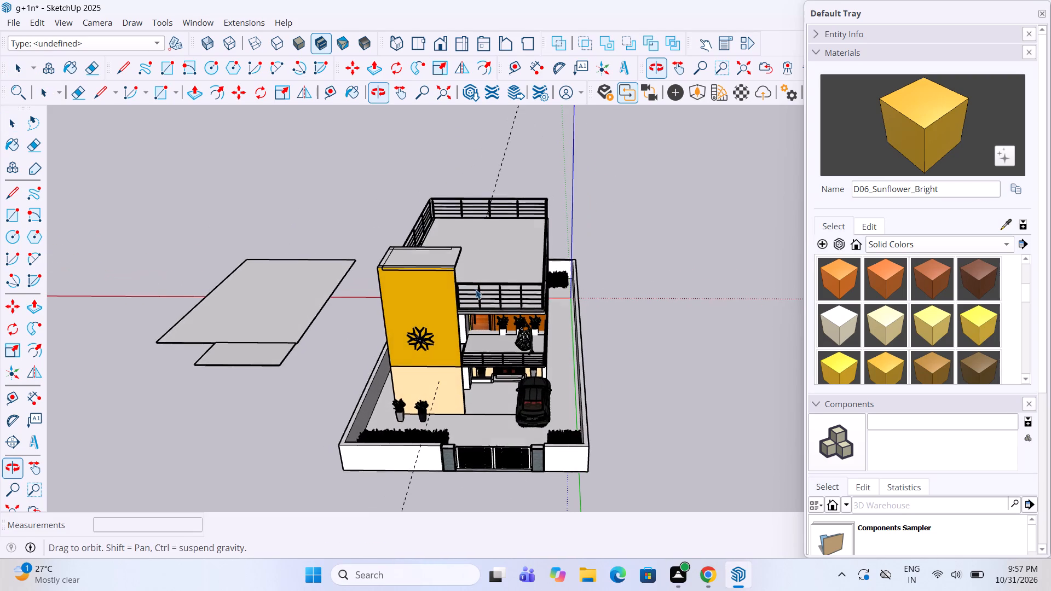
Open the upper-floor group and its nested group containing the flower-shaped ornament on the yellow stair tower for editing.
{"action": "scroll", "coordinate": [434, 361], "scroll_direction": "up", "scroll_amount": 6}
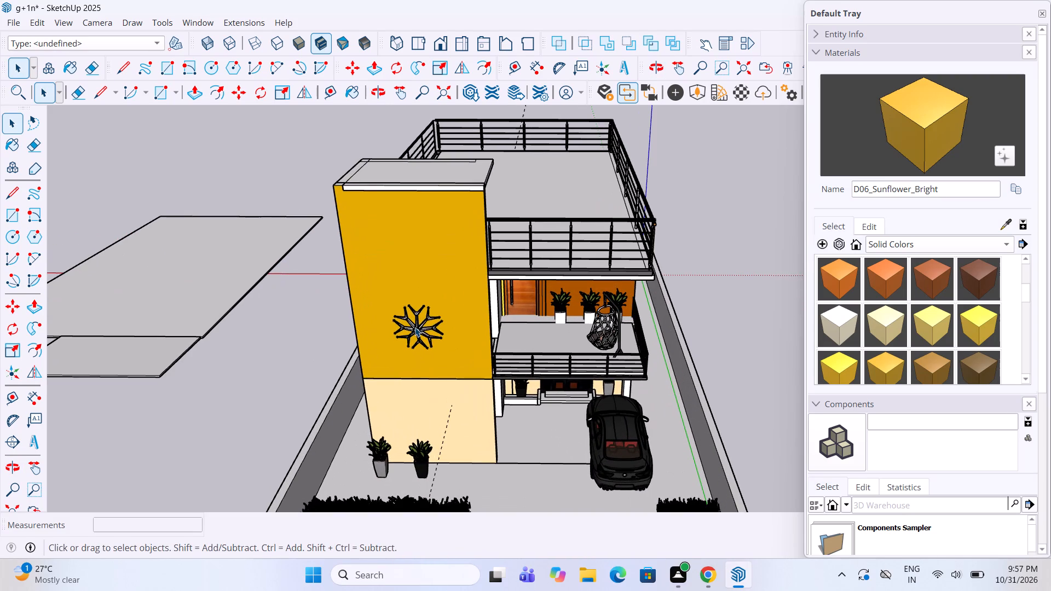
{"action": "left_click", "coordinate": [417, 327]}
{"action": "double_click", "coordinate": [406, 324]}
{"action": "double_click", "coordinate": [419, 333]}
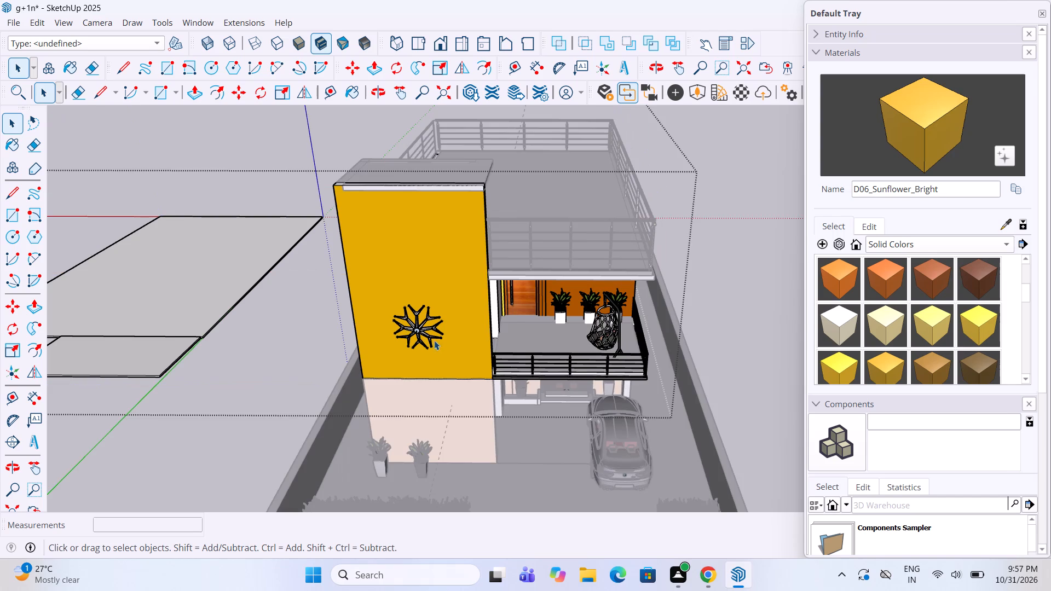
{"action": "left_click", "coordinate": [424, 329]}
{"action": "double_click", "coordinate": [417, 329]}
{"action": "left_click", "coordinate": [417, 331]}
{"action": "double_click", "coordinate": [417, 331]}
{"action": "double_click", "coordinate": [422, 337]}
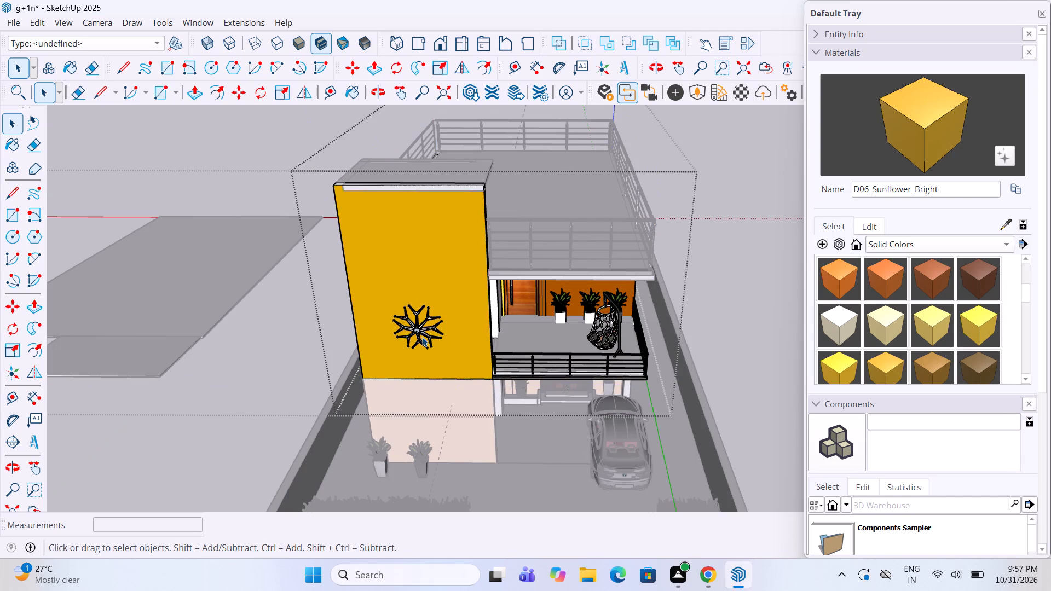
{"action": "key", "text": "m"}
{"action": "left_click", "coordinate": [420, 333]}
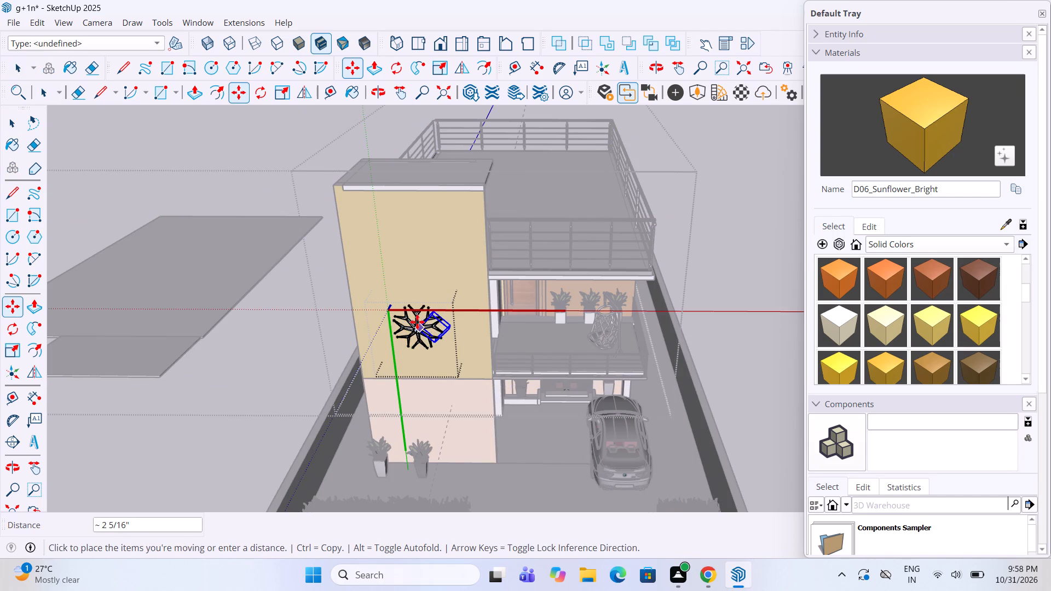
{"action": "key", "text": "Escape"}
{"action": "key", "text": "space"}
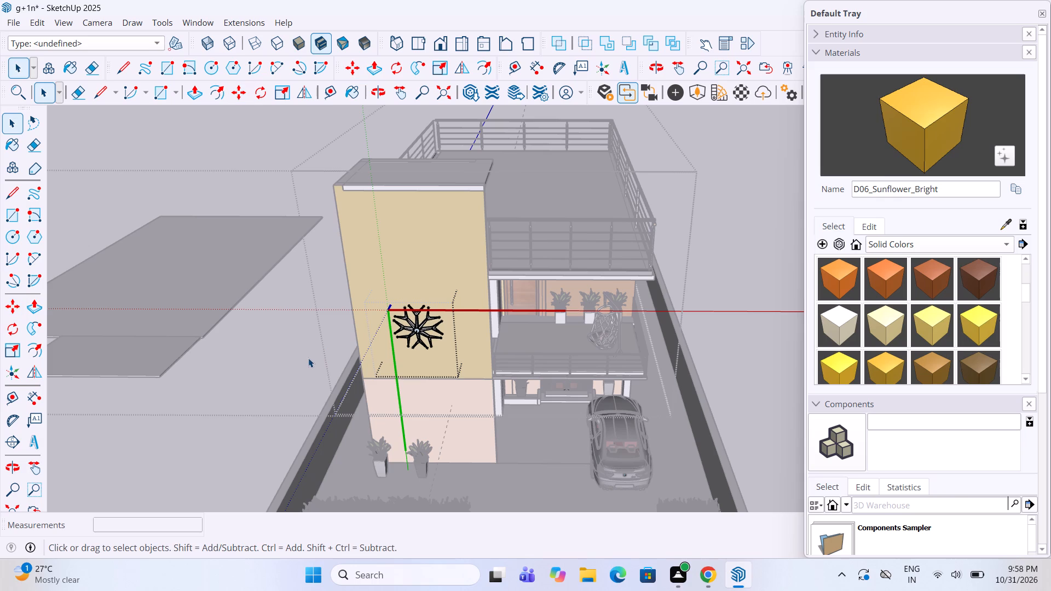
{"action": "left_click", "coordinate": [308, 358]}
Move the flower-shaped ornament about 4' 6 11/16" straight up the yellow tower wall and close the group.
{"action": "left_click", "coordinate": [409, 337]}
{"action": "key", "text": "m"}
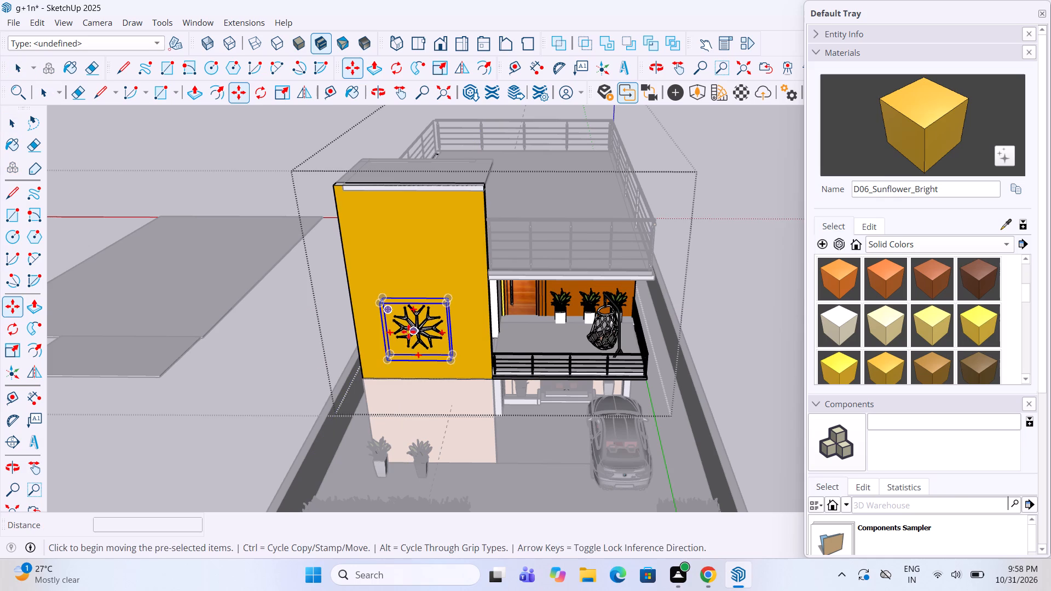
{"action": "left_click", "coordinate": [408, 332]}
{"action": "left_click", "coordinate": [412, 284]}
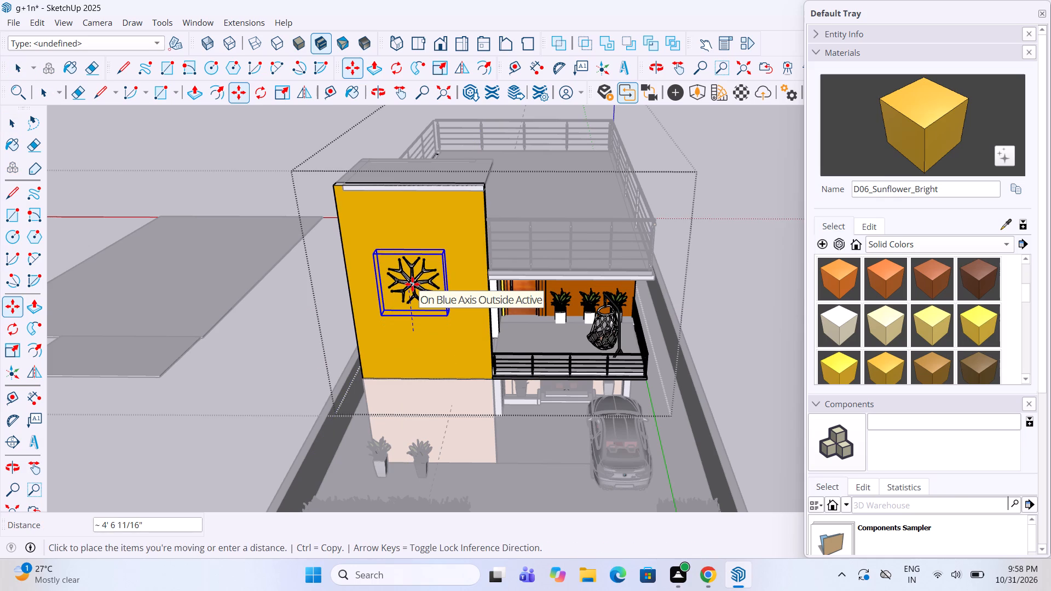
{"action": "key", "text": "space"}
{"action": "left_click", "coordinate": [245, 350]}
{"action": "key", "text": "space"}
{"action": "left_click", "coordinate": [249, 354]}
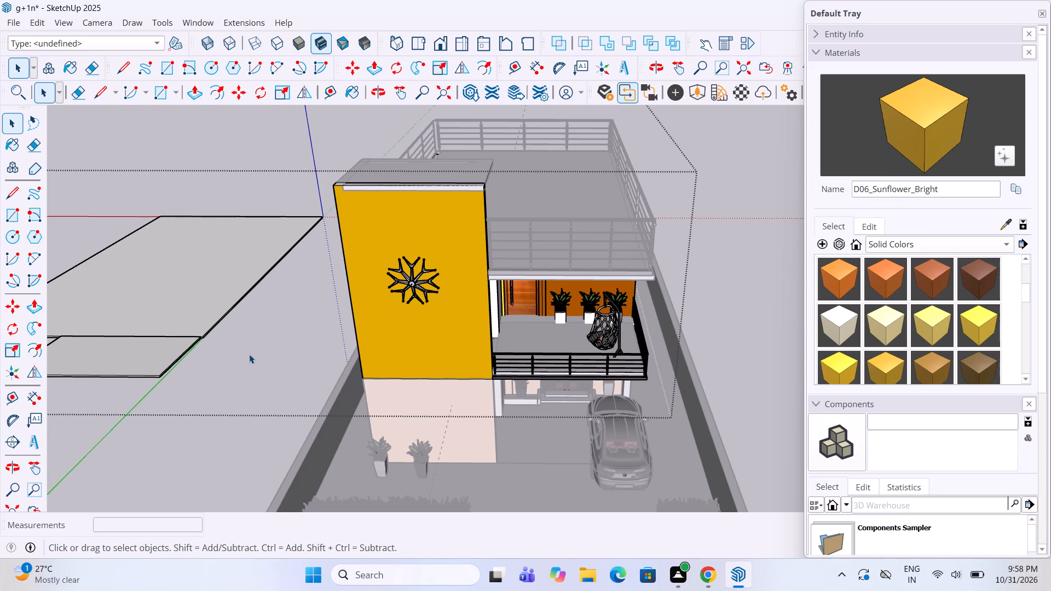
{"action": "key", "text": "space"}
{"action": "left_click", "coordinate": [302, 343]}
{"action": "scroll", "coordinate": [308, 360], "scroll_direction": "down", "scroll_amount": 4}
{"action": "left_click", "coordinate": [686, 182]}
{"action": "left_click", "coordinate": [687, 182]}
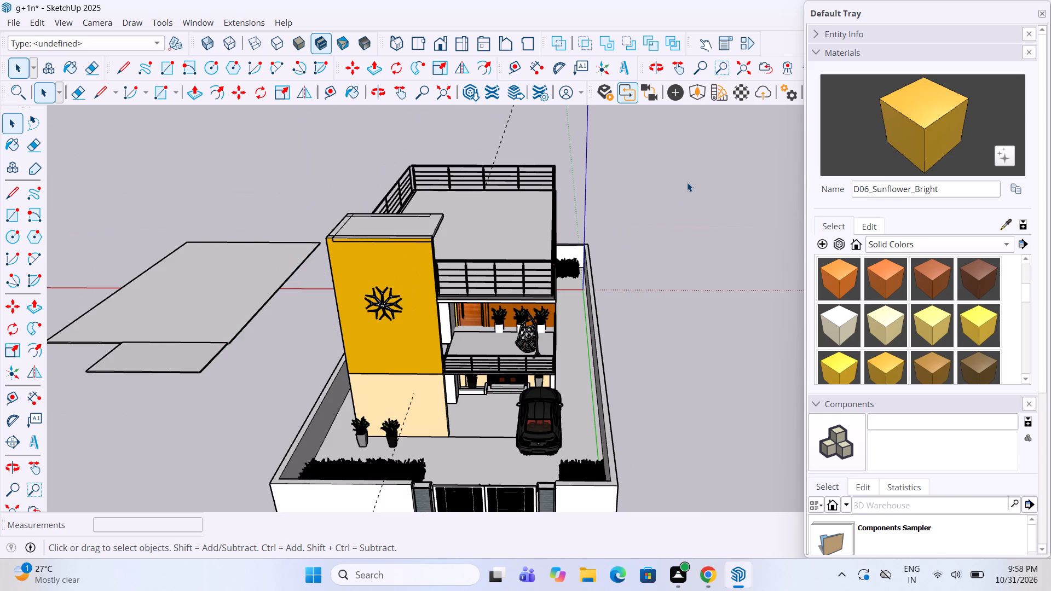
Examine the ornament's position on the tower and the overall house from the front and corner.
{"action": "middle_click_drag", "start_coordinate": [676, 182], "coordinate": [627, 182]}
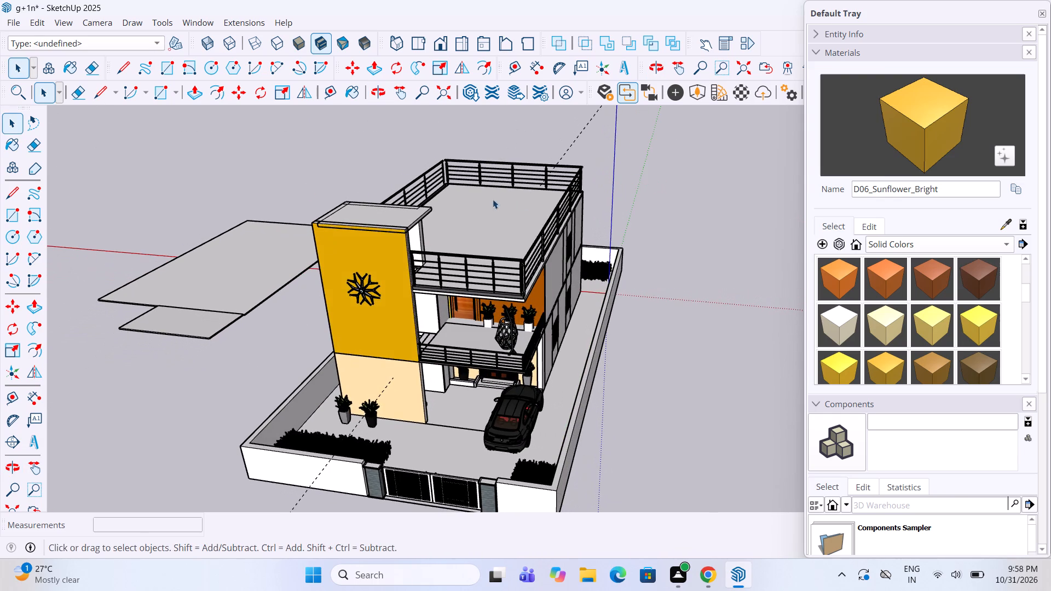
{"action": "scroll", "coordinate": [359, 196], "scroll_direction": "up", "scroll_amount": 4}
{"action": "middle_click_drag", "start_coordinate": [364, 235], "coordinate": [430, 172]}
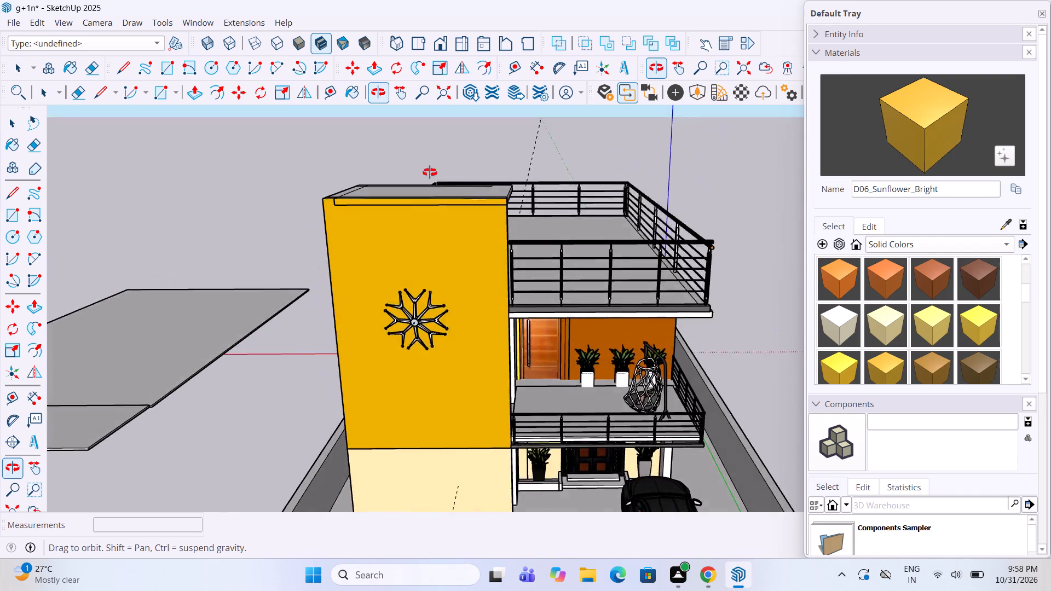
{"action": "middle_click_drag", "start_coordinate": [430, 172], "coordinate": [503, 123]}
{"action": "scroll", "coordinate": [426, 225], "scroll_direction": "down", "scroll_amount": 5}
{"action": "middle_click_drag", "start_coordinate": [507, 274], "coordinate": [428, 296]}
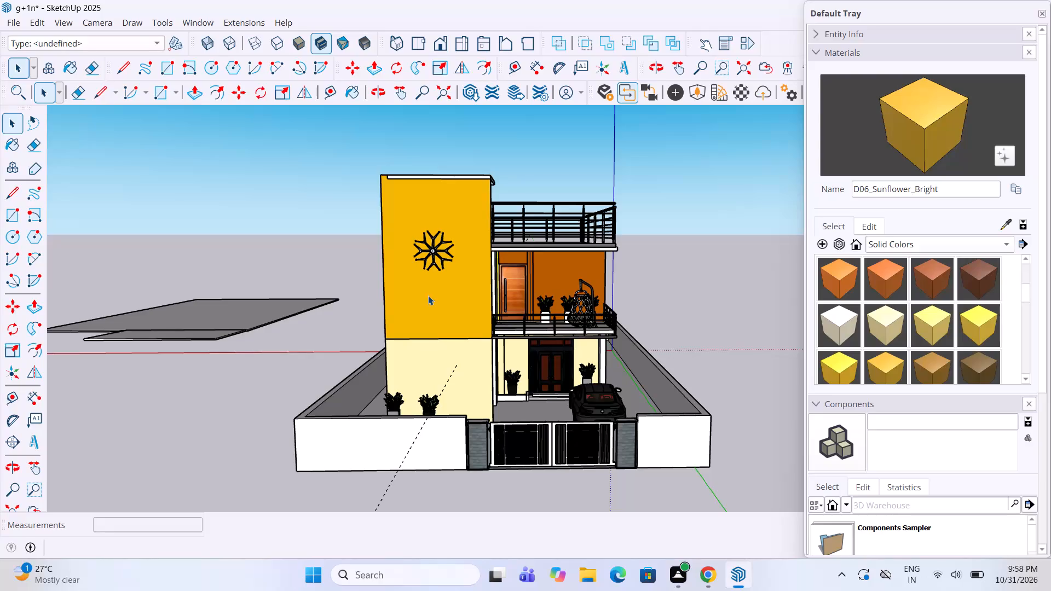
{"action": "scroll", "coordinate": [408, 221], "scroll_direction": "down", "scroll_amount": 5}
{"action": "middle_click_drag", "start_coordinate": [513, 255], "coordinate": [319, 329]}
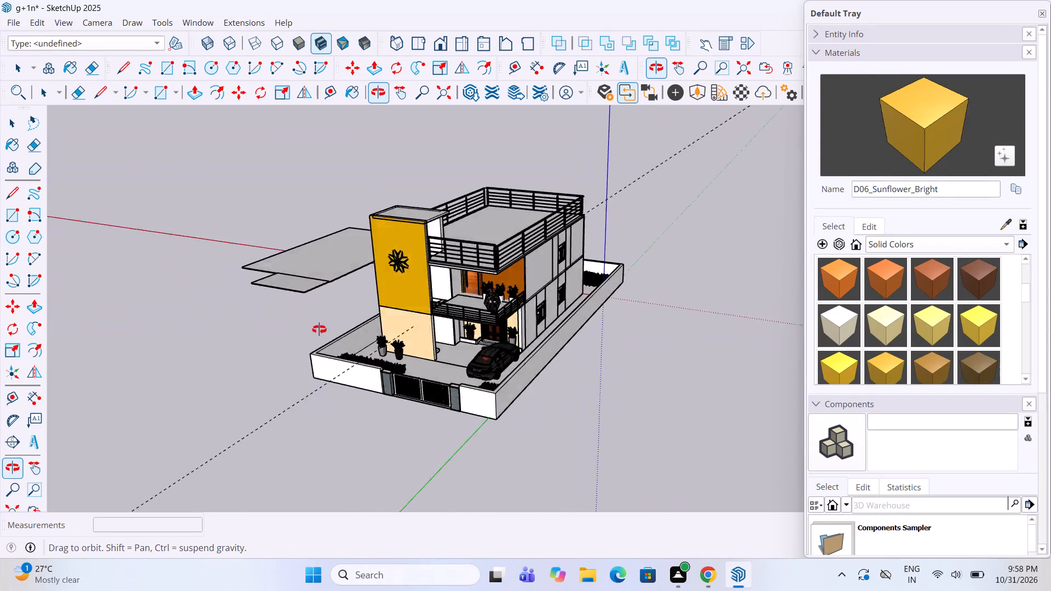
{"action": "middle_click_drag", "start_coordinate": [319, 329], "coordinate": [422, 358]}
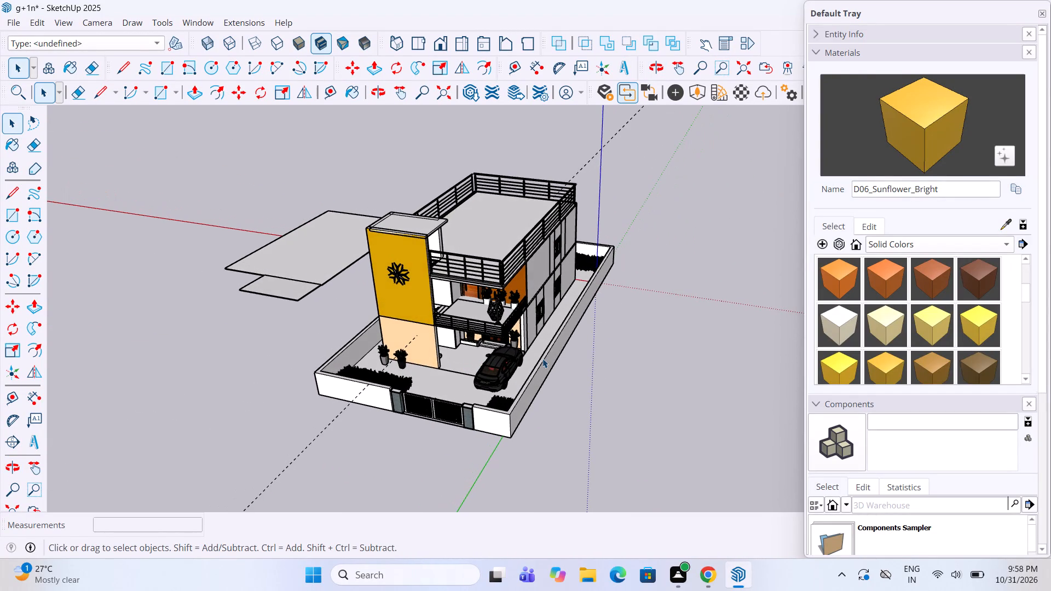
{"action": "scroll", "coordinate": [453, 360], "scroll_direction": "up", "scroll_amount": 2}
{"action": "middle_click_drag", "start_coordinate": [453, 360], "coordinate": [471, 365]}
{"action": "scroll", "coordinate": [465, 361], "scroll_direction": "down", "scroll_amount": 1}
{"action": "middle_click_drag", "start_coordinate": [463, 358], "coordinate": [450, 343]}
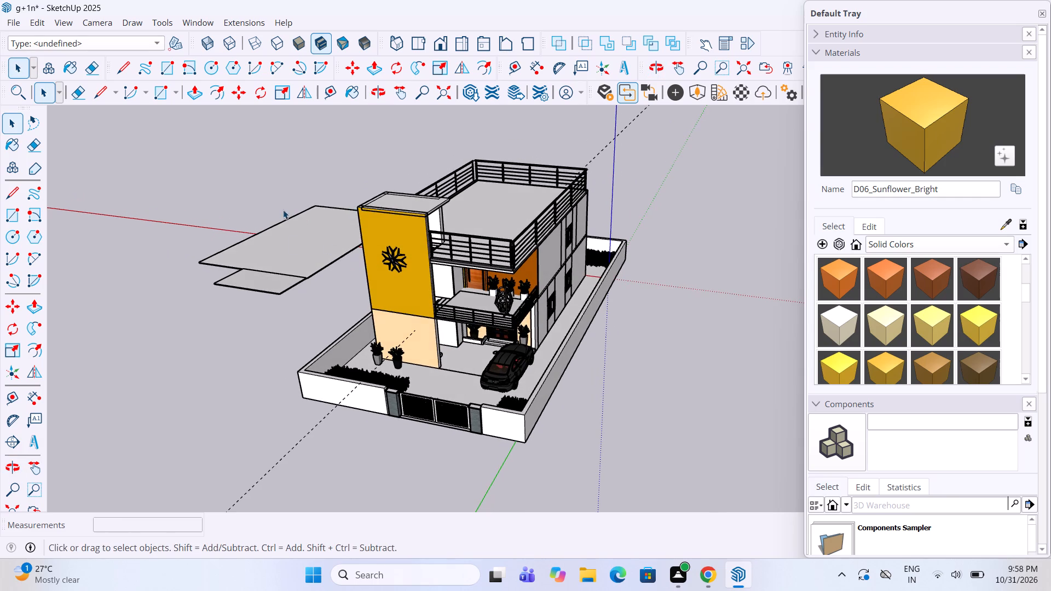
Delete the two leftover flat slabs floating beside the house from within the upper-floor group.
{"action": "left_click", "coordinate": [298, 264]}
{"action": "double_click", "coordinate": [298, 264]}
{"action": "left_click", "coordinate": [305, 274]}
{"action": "left_click", "coordinate": [302, 262]}
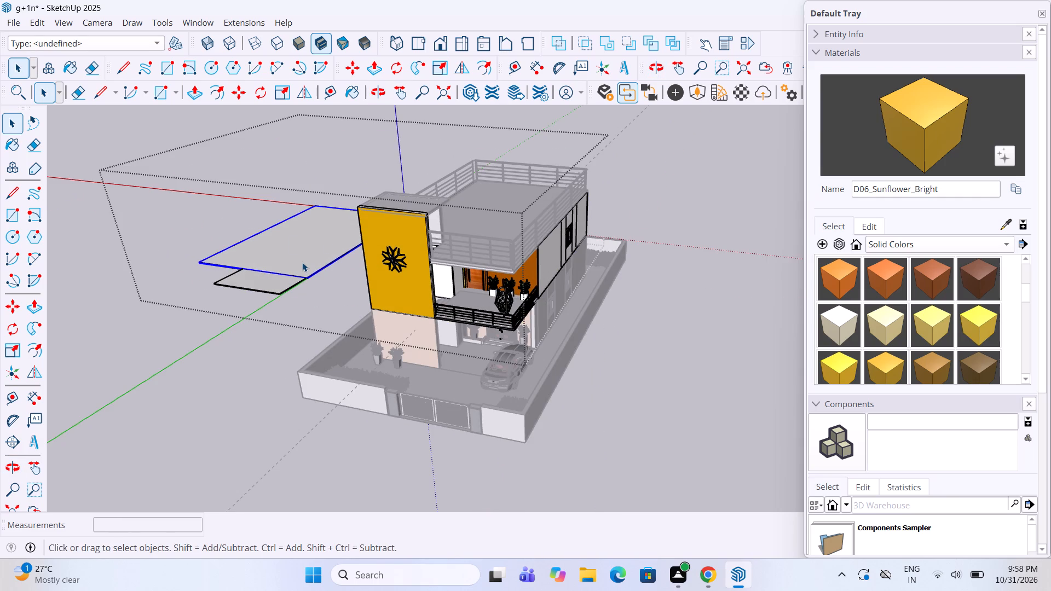
{"action": "key", "text": "Delete"}
{"action": "left_click", "coordinate": [263, 286]}
{"action": "key", "text": "Delete"}
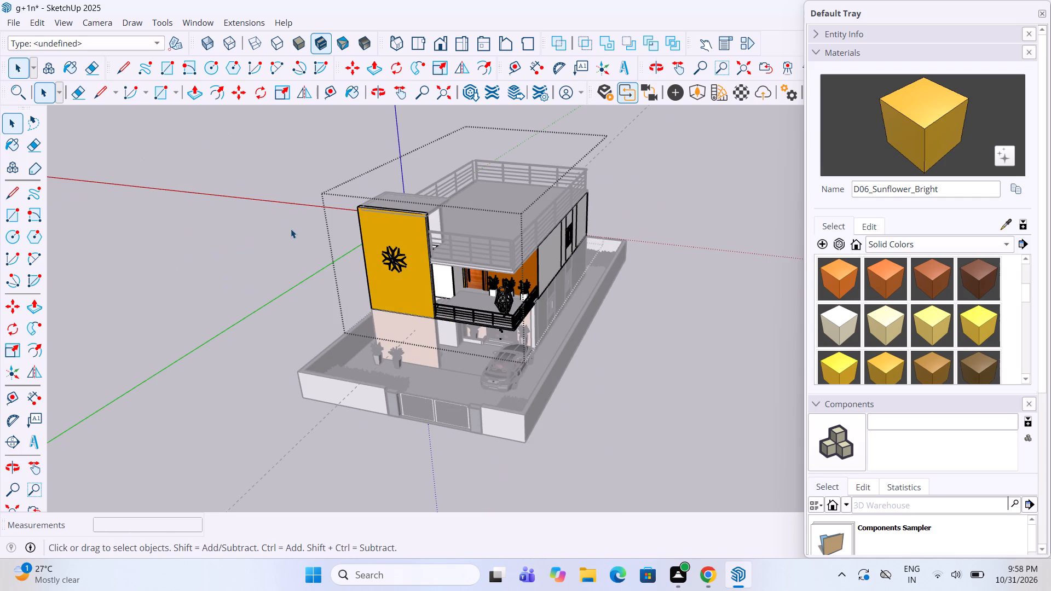
{"action": "left_click", "coordinate": [708, 200]}
{"action": "scroll", "coordinate": [506, 328], "scroll_direction": "down", "scroll_amount": 3}
{"action": "left_click", "coordinate": [224, 386]}
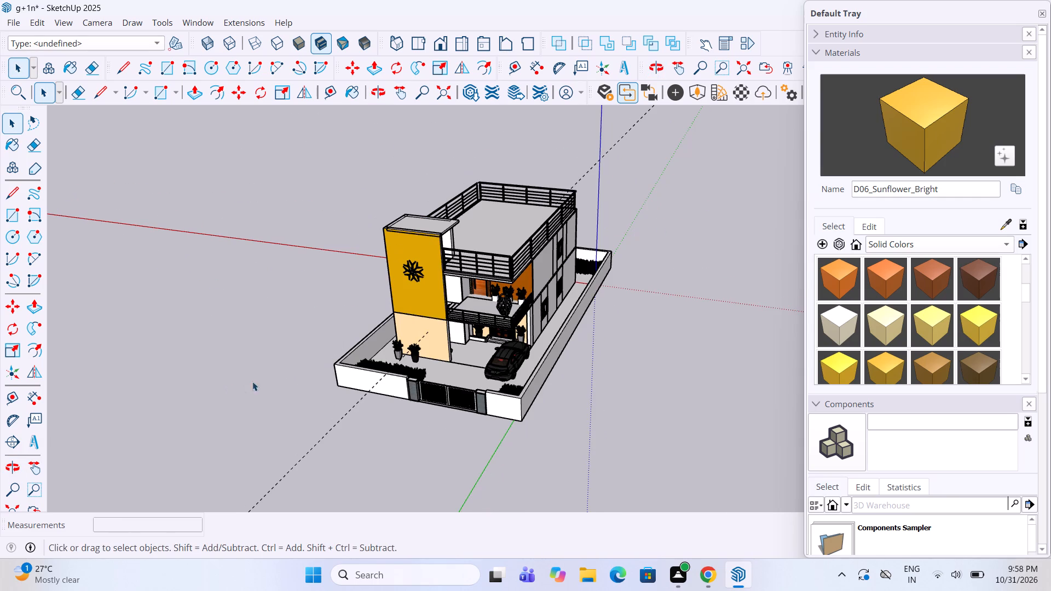
Save the model, purging unused items and opting out of being asked about it again.
{"action": "middle_click_drag", "start_coordinate": [548, 303], "coordinate": [551, 284]}
{"action": "scroll", "coordinate": [553, 211], "scroll_direction": "up", "scroll_amount": 2}
{"action": "middle_click_drag", "start_coordinate": [546, 211], "coordinate": [531, 208]}
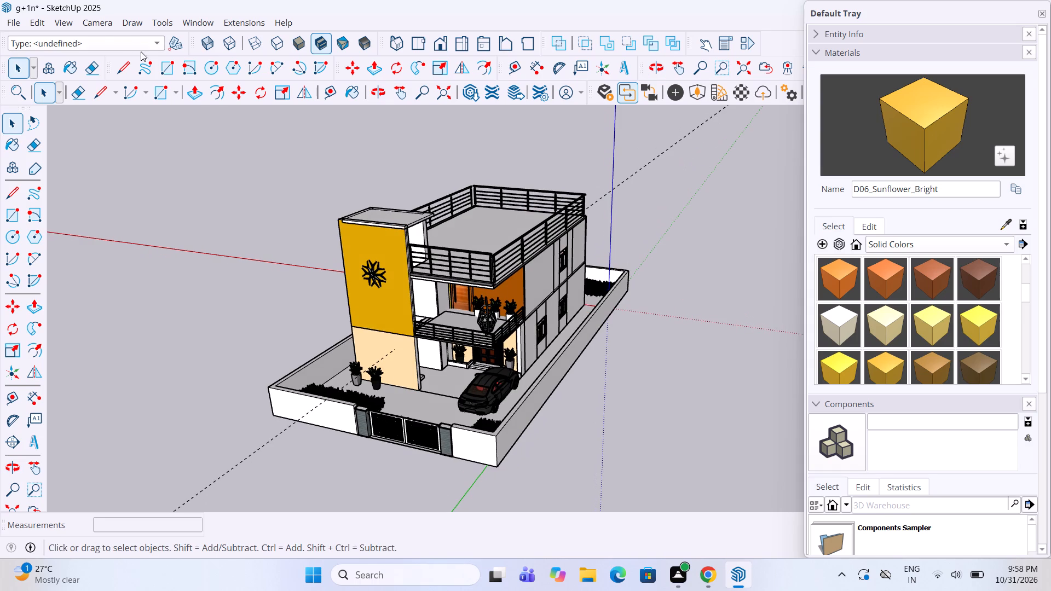
{"action": "left_click", "coordinate": [16, 22]}
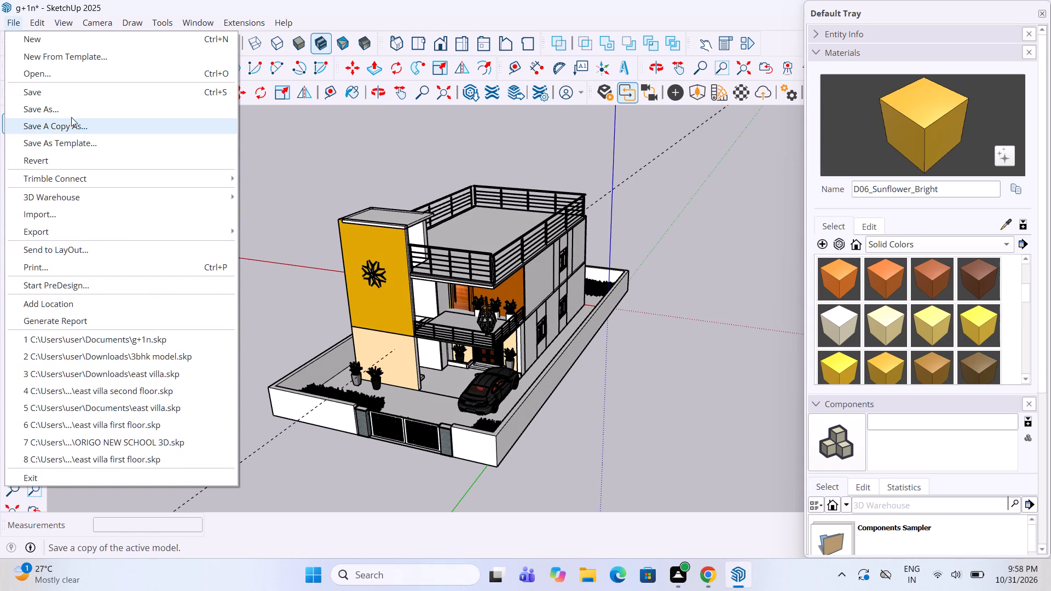
{"action": "left_click", "coordinate": [77, 95]}
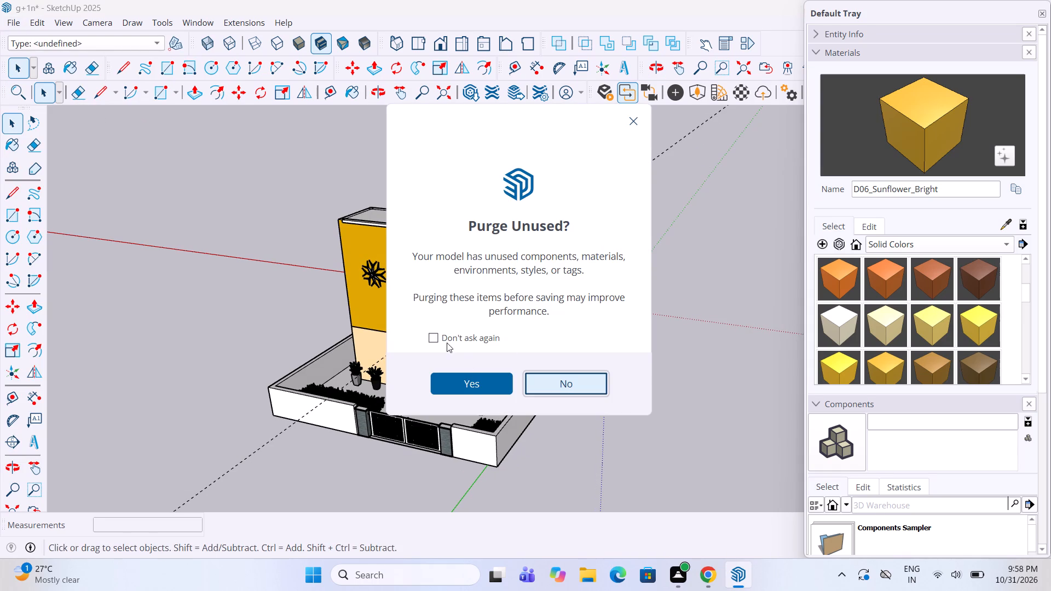
{"action": "left_click", "coordinate": [435, 340]}
{"action": "left_click", "coordinate": [466, 394]}
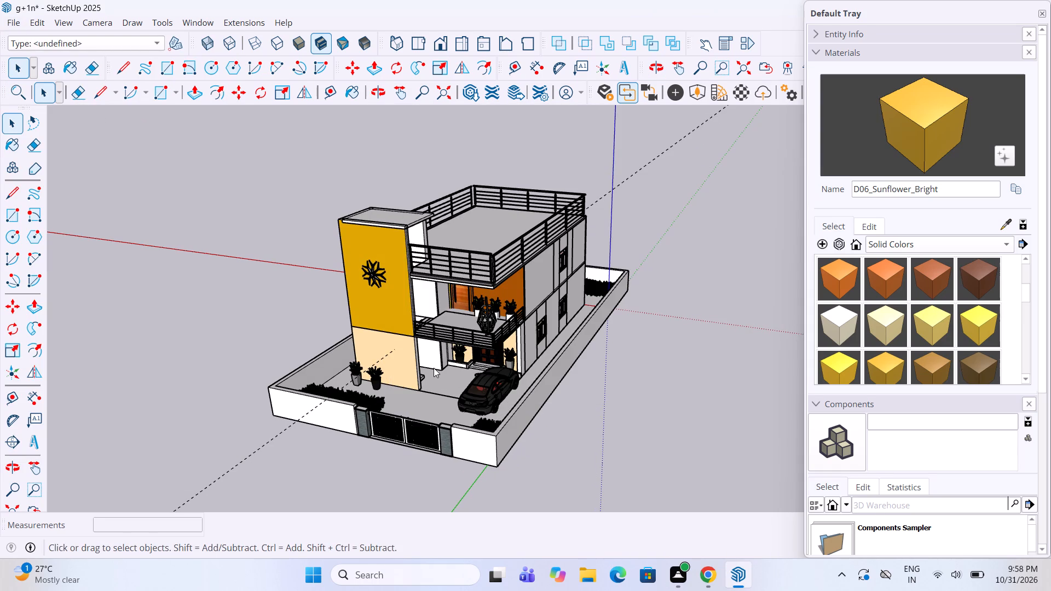
Save the model as g+1n in the Downloads folder as a SketchUp model.
{"action": "left_click", "coordinate": [11, 22]}
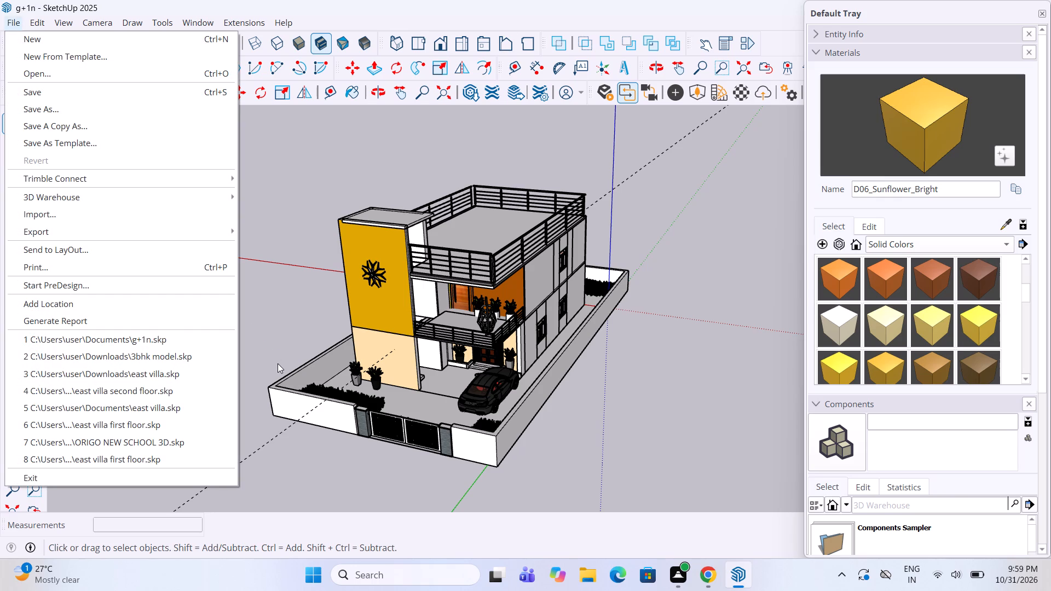
{"action": "left_click", "coordinate": [71, 107]}
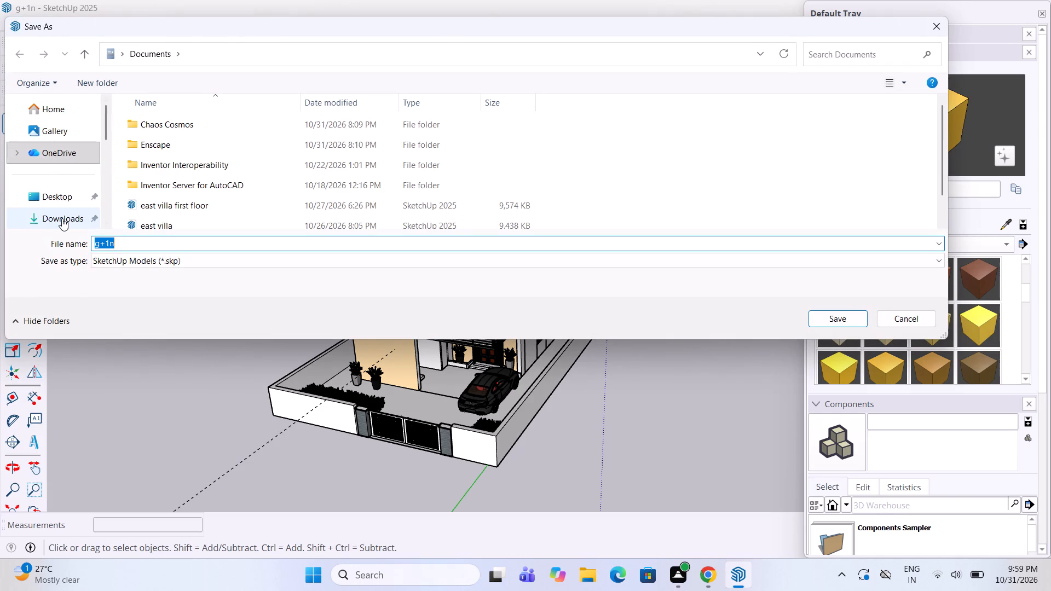
{"action": "left_click", "coordinate": [62, 218]}
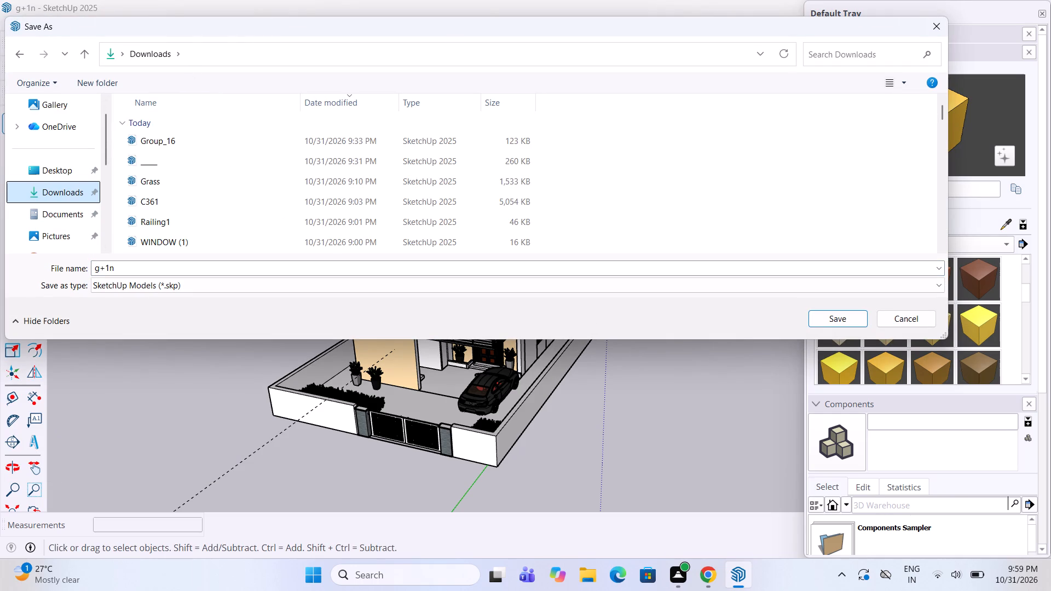
{"action": "left_click", "coordinate": [817, 317]}
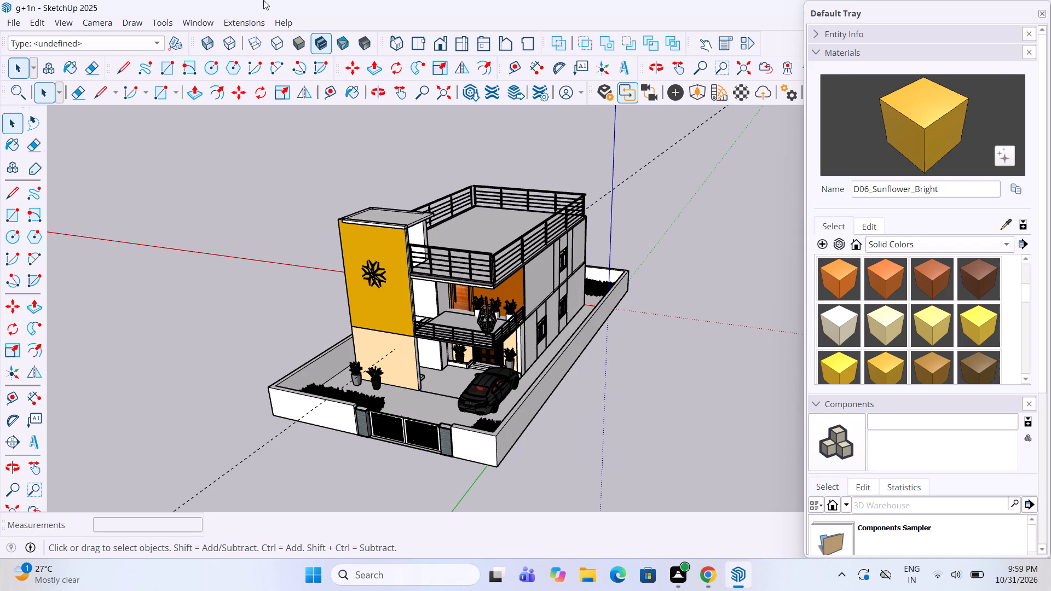
Print one copy of the current view with Microsoft Print to PDF.
{"action": "left_click", "coordinate": [12, 16]}
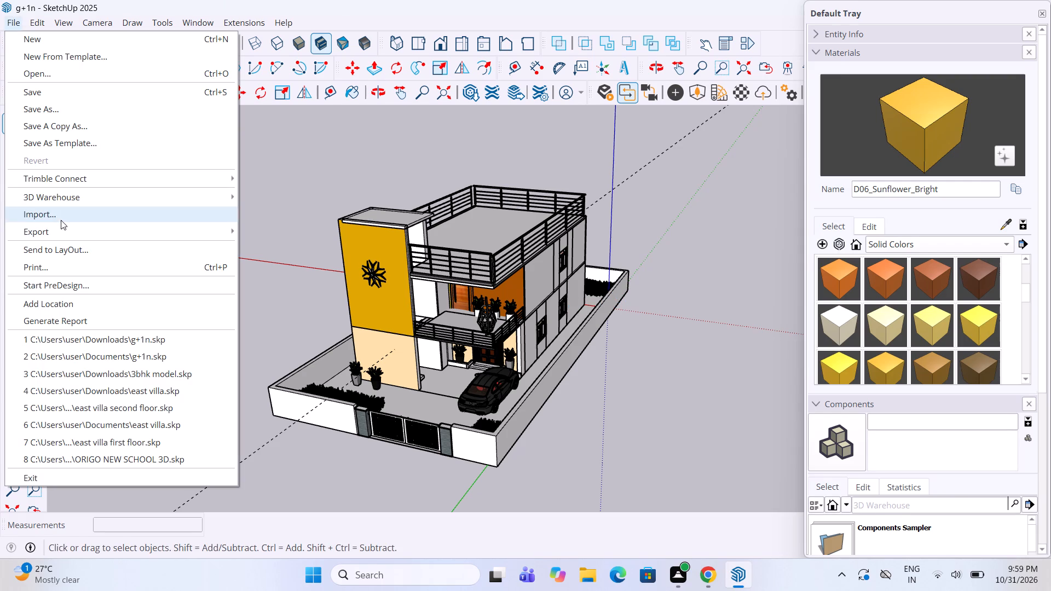
{"action": "left_click", "coordinate": [70, 263]}
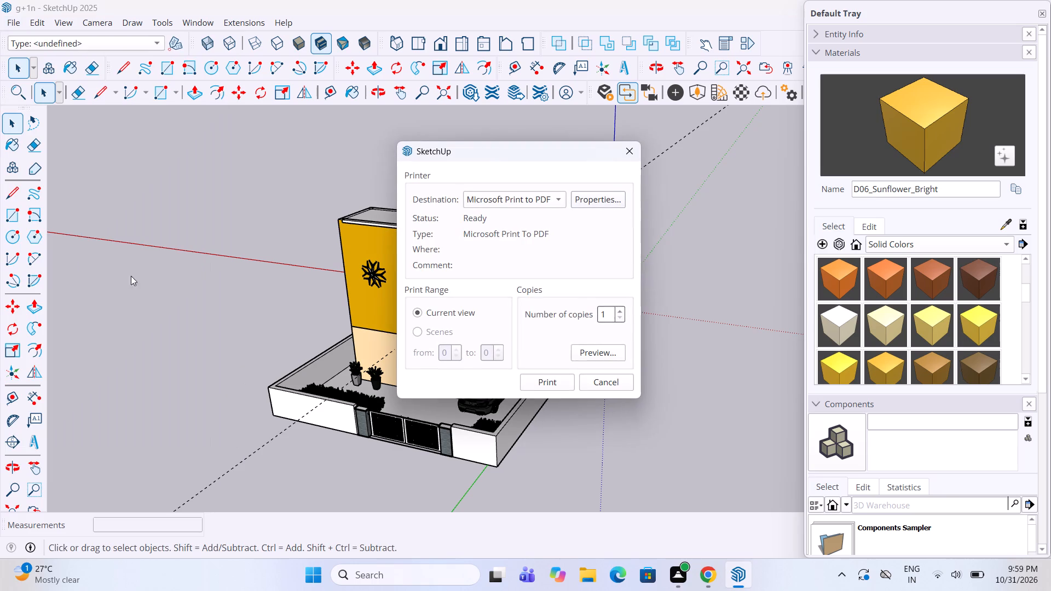
{"action": "left_click", "coordinate": [532, 378]}
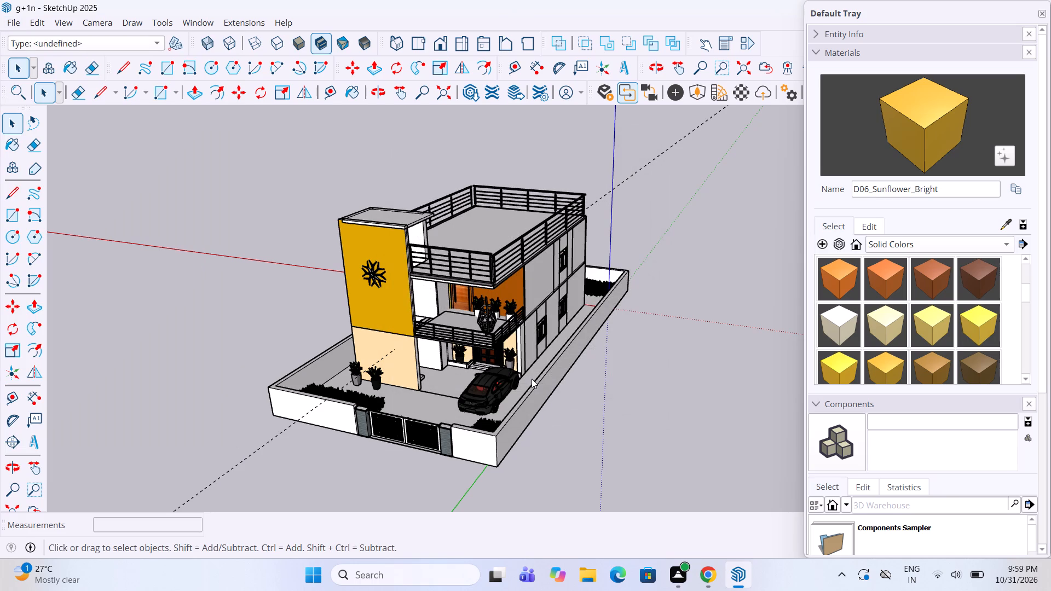
Save the print output in the Downloads folder as a PDF document named "g+1 1".
{"action": "left_click", "coordinate": [8, 22]}
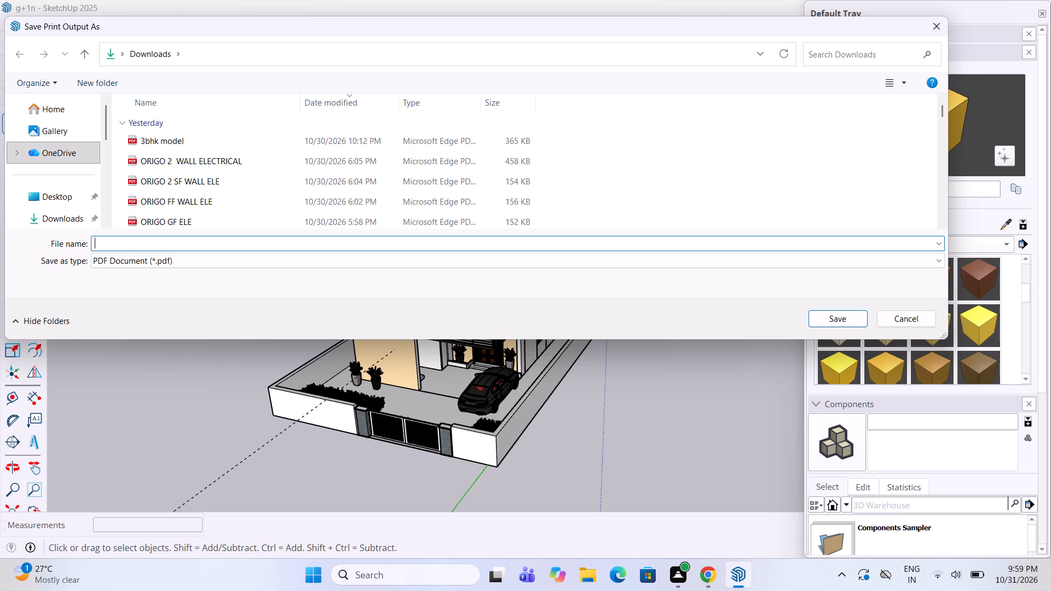
{"action": "key", "text": "g"}
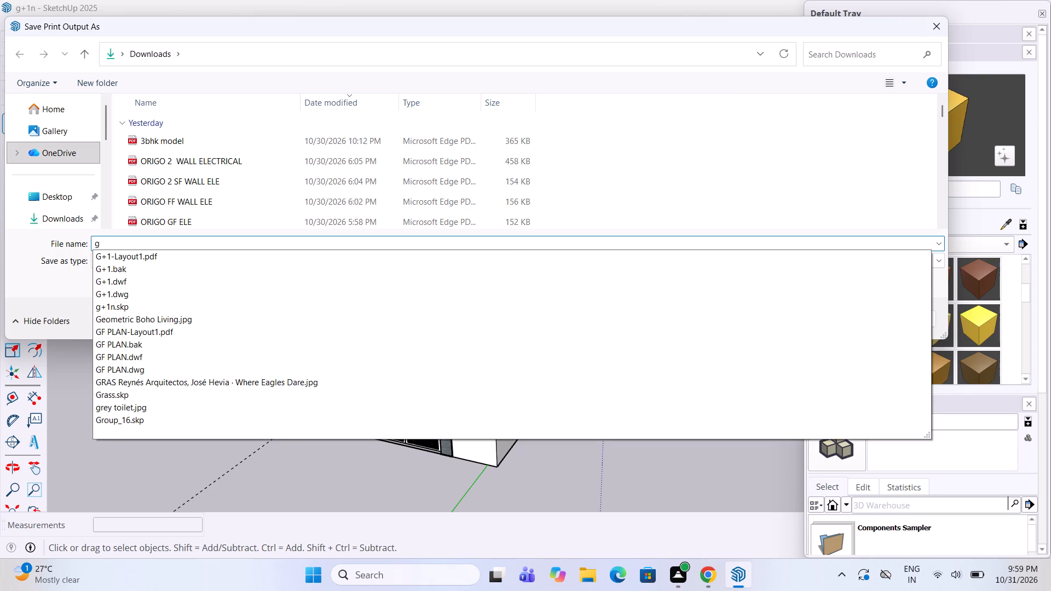
{"action": "type", "text": "+1"}
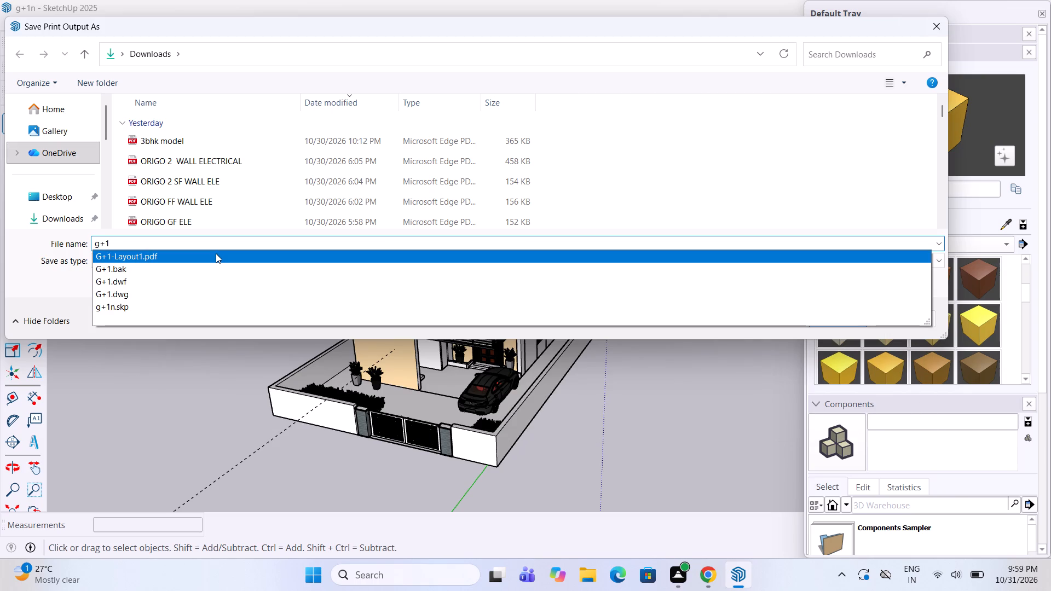
{"action": "key", "text": "c"}
{"action": "key", "text": "BackSpace"}
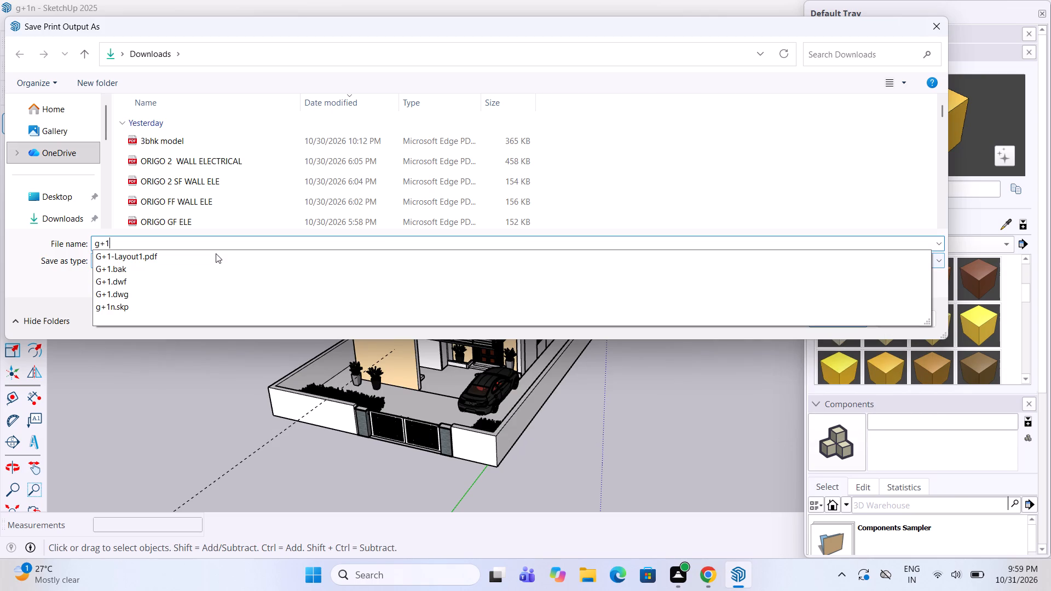
{"action": "key", "text": "space"}
{"action": "key", "text": "space"}
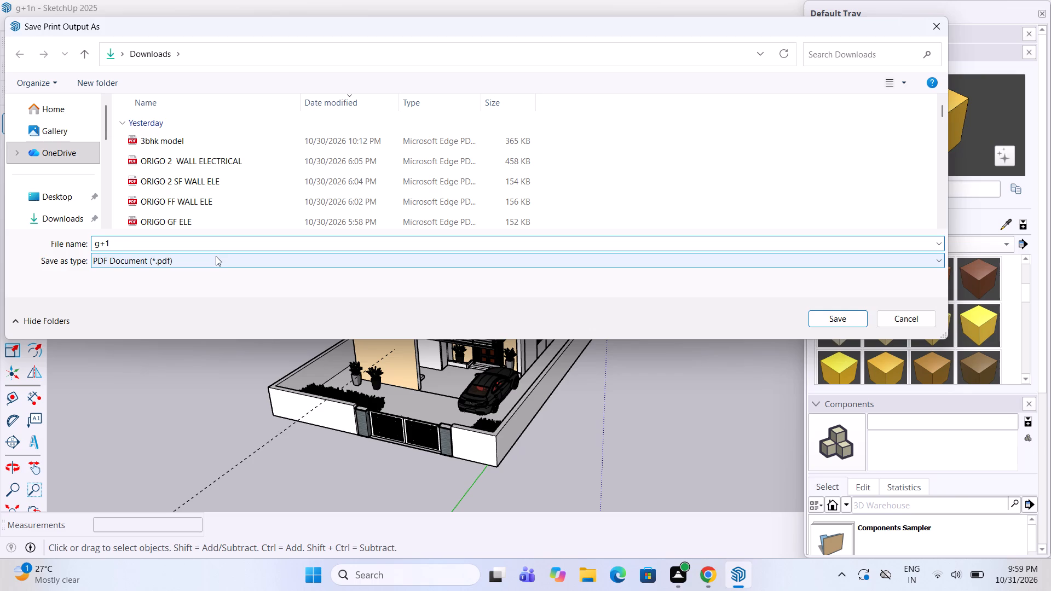
{"action": "key", "text": "1"}
{"action": "left_click", "coordinate": [809, 322]}
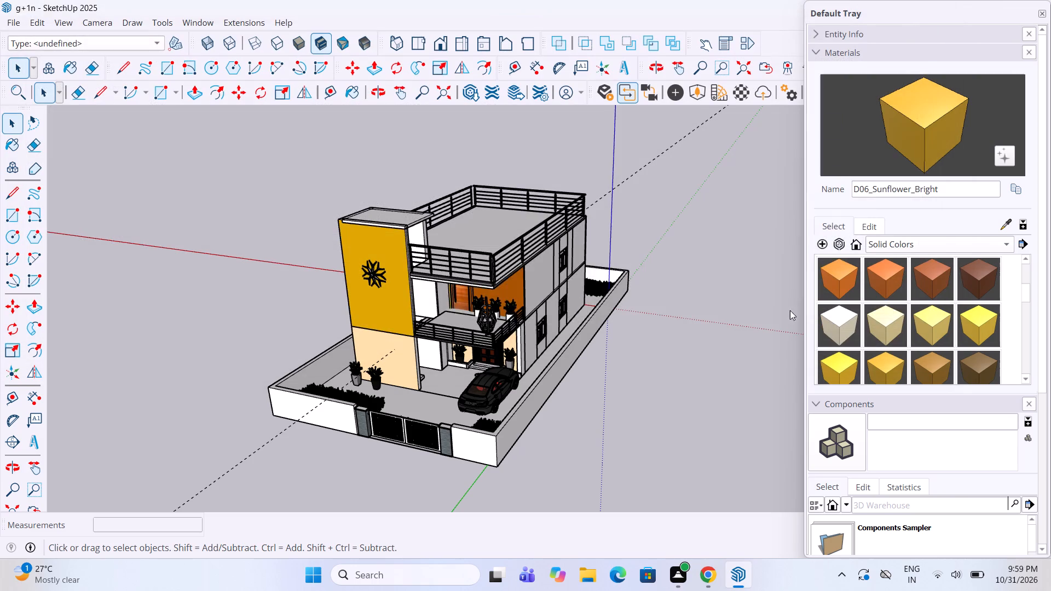
{"action": "left_click", "coordinate": [578, 225]}
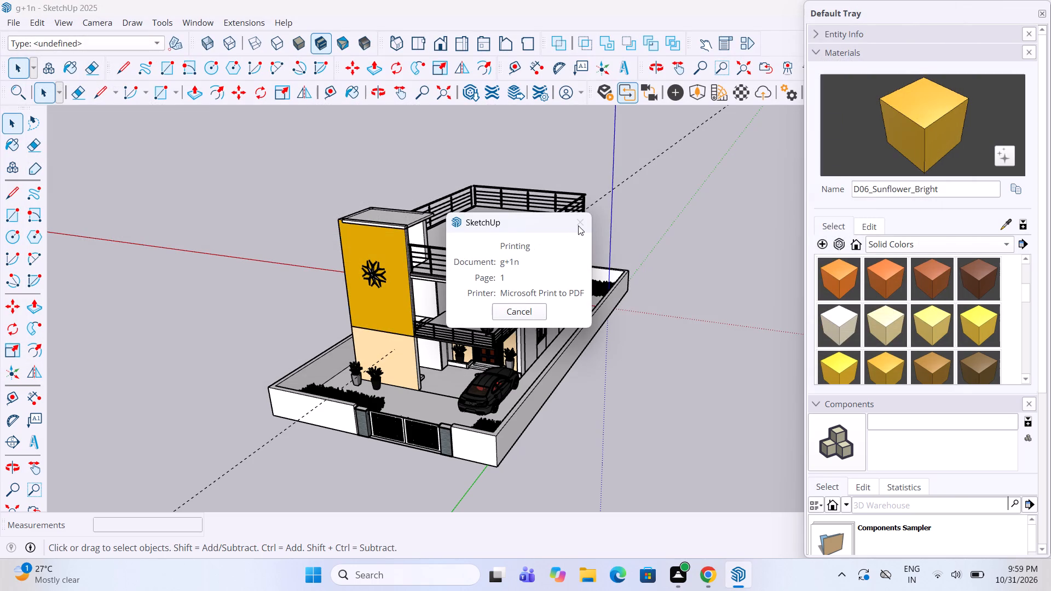
{"action": "left_click", "coordinate": [582, 219]}
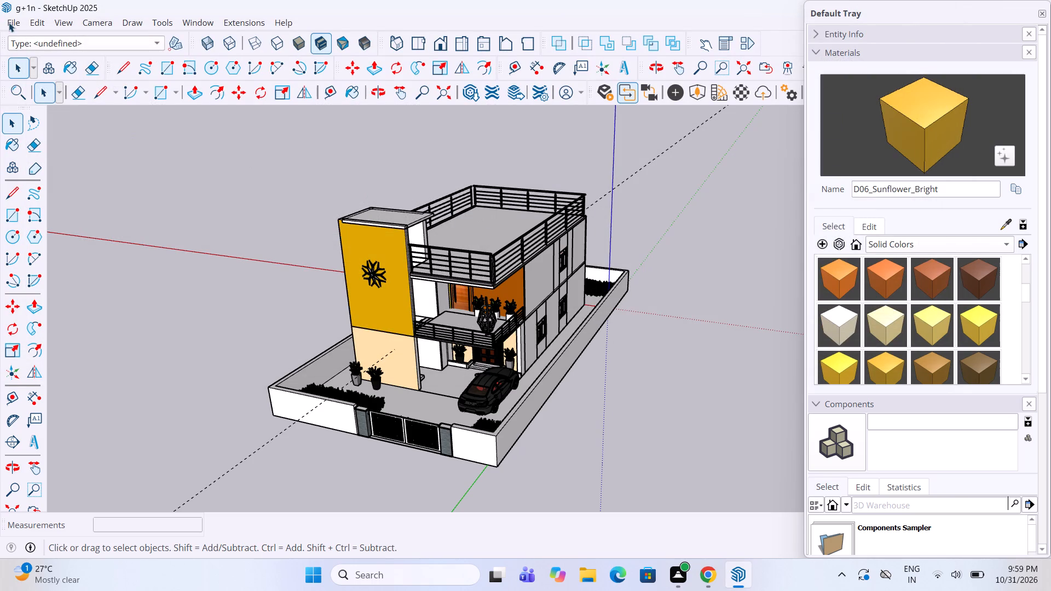
Export the 3D model as the COLLADA file g+1n in the Downloads folder, keeping the existing DAE export options.
{"action": "left_click", "coordinate": [9, 24]}
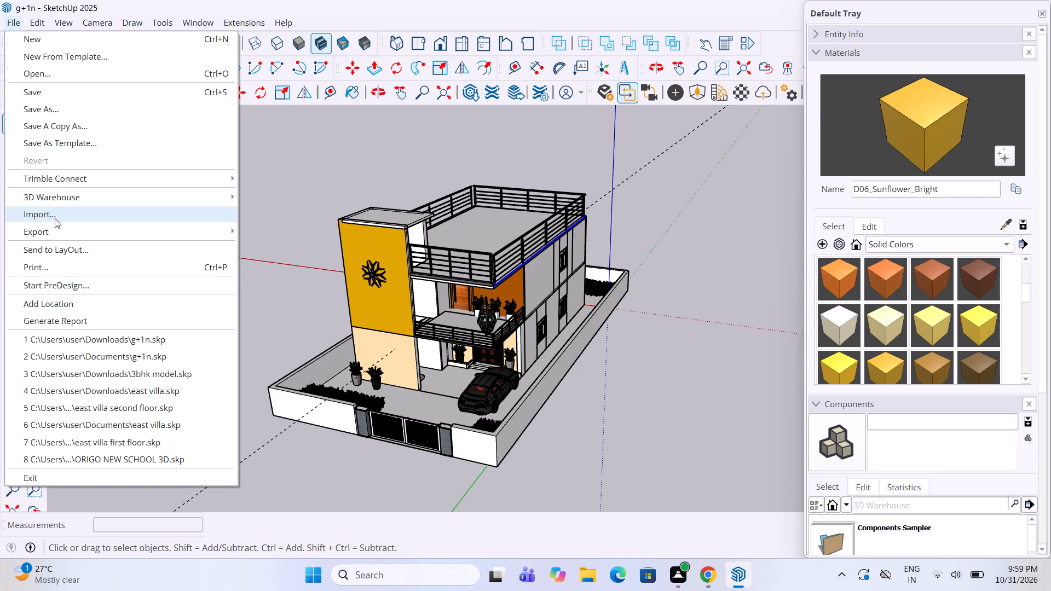
{"action": "left_click", "coordinate": [60, 237]}
{"action": "left_click", "coordinate": [275, 228]}
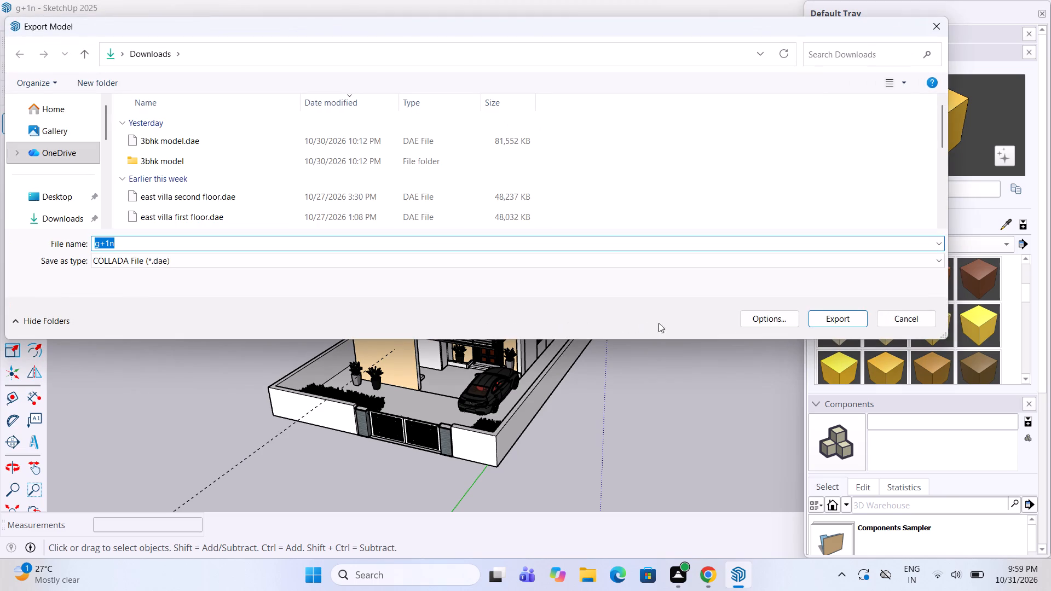
{"action": "double_click", "coordinate": [772, 318]}
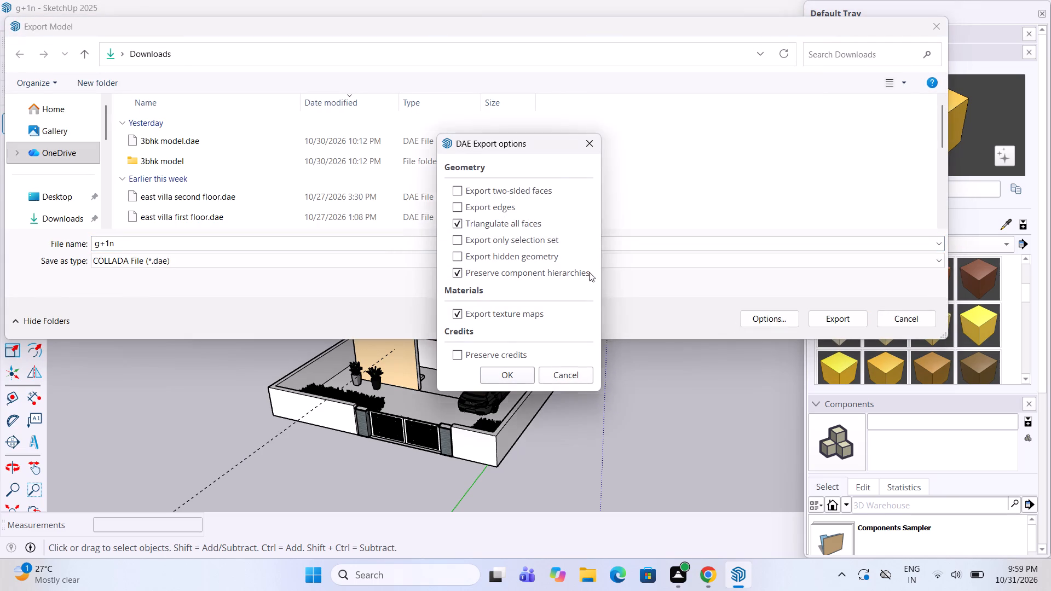
{"action": "left_click", "coordinate": [590, 147]}
{"action": "left_click", "coordinate": [836, 316]}
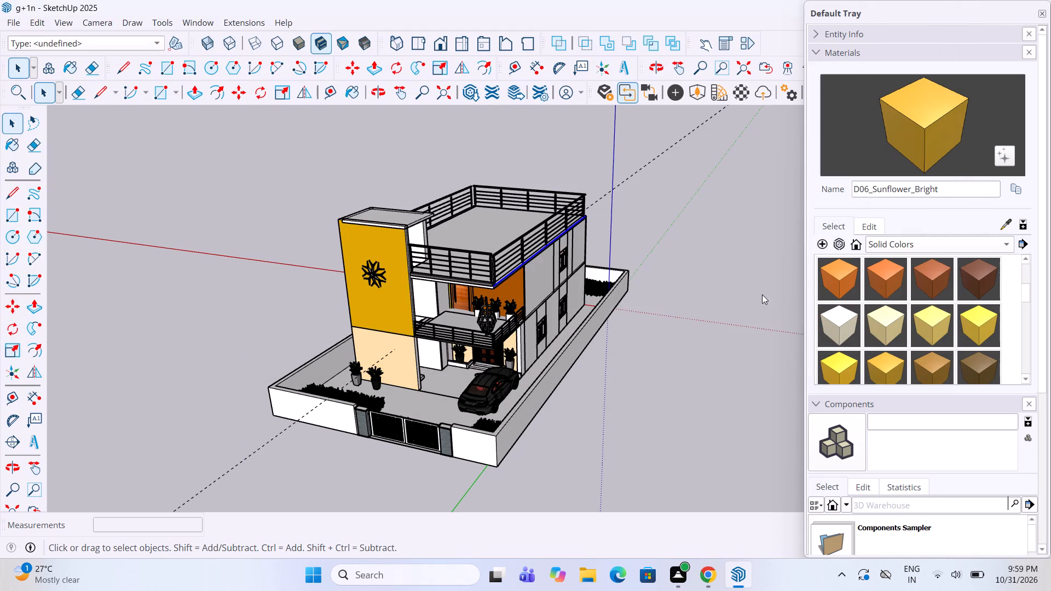